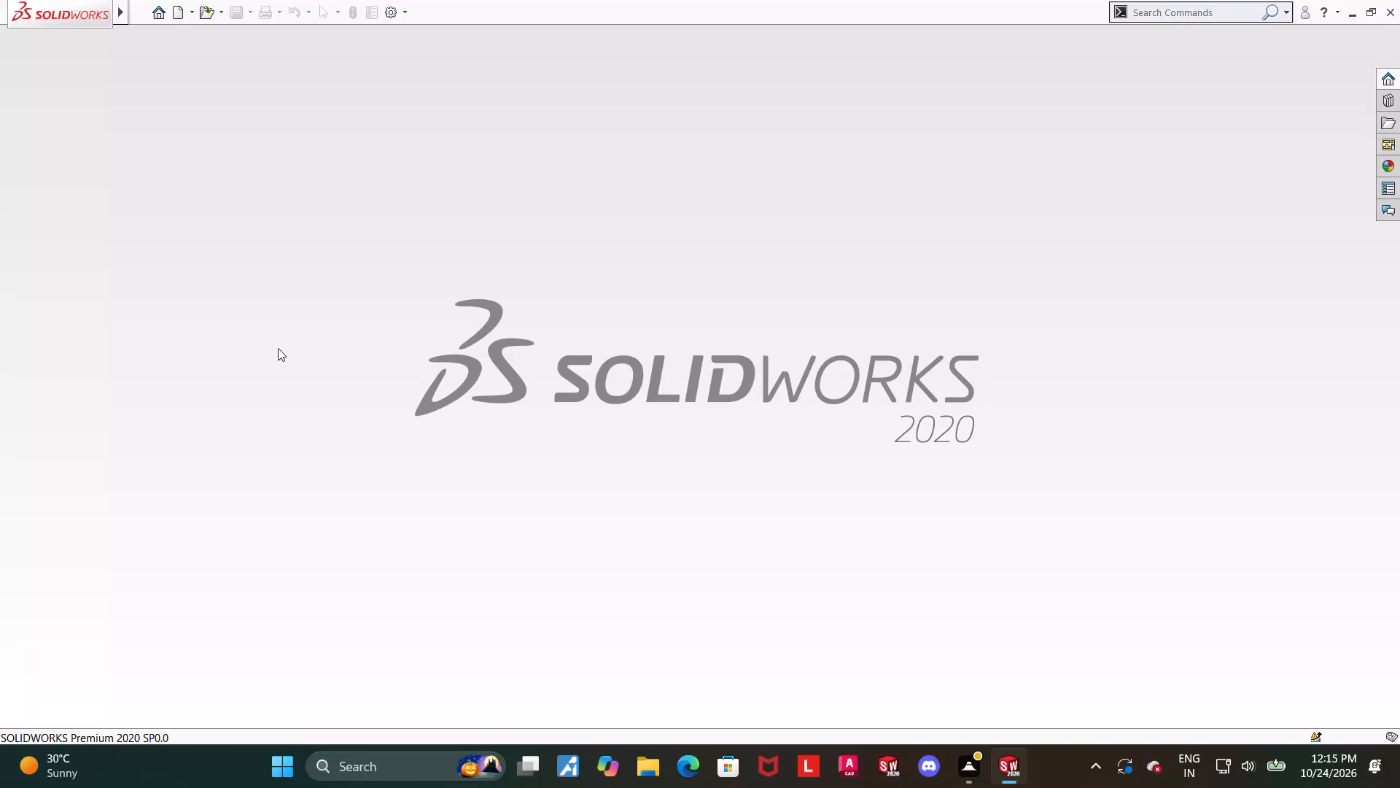
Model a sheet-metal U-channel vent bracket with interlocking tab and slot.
Create a new part document.
{"action": "left_click", "coordinate": [177, 14]}
{"action": "double_click", "coordinate": [338, 375]}
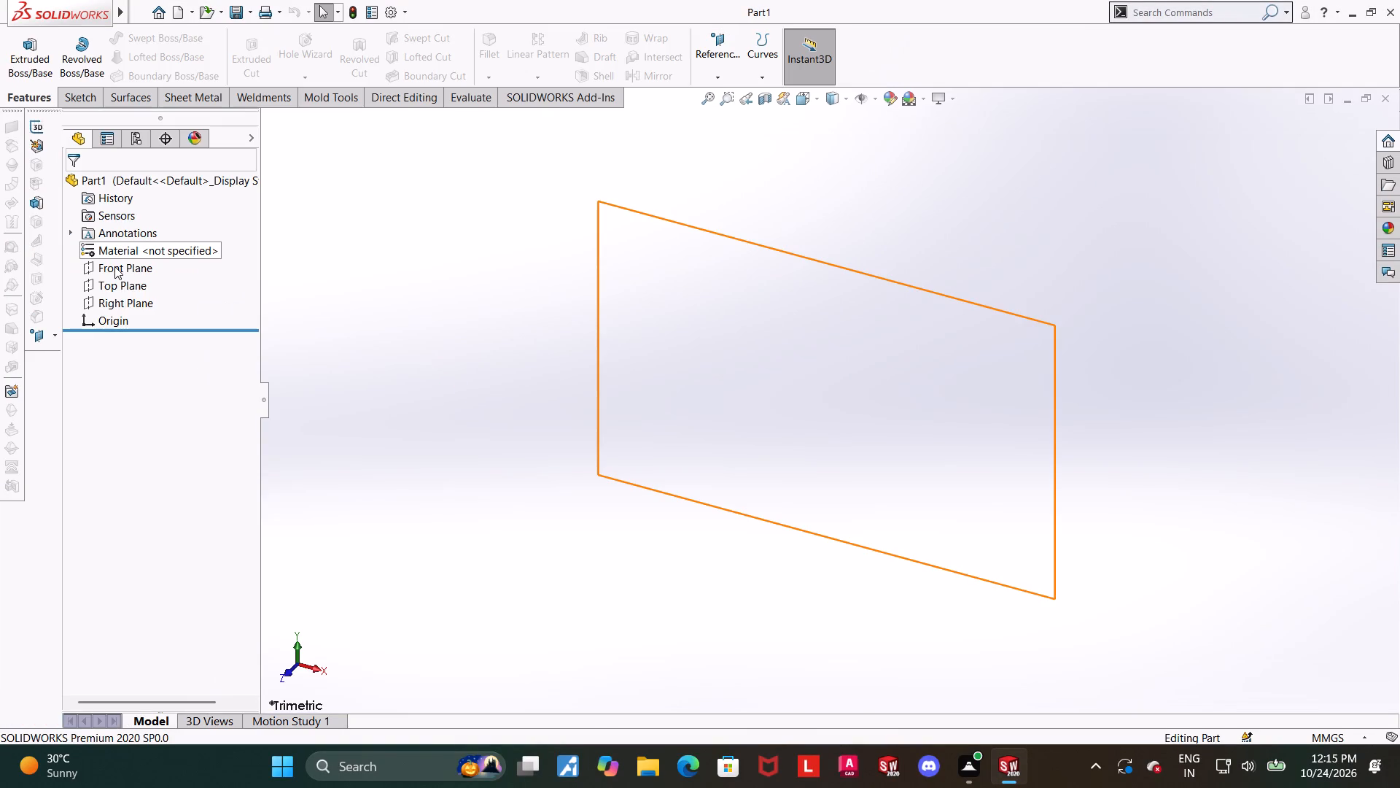
On the Front Plane, sketch an L-profile from the origin: a horizontal line about 125 mm long and a vertical line about 156 mm up.
{"action": "left_click", "coordinate": [114, 266]}
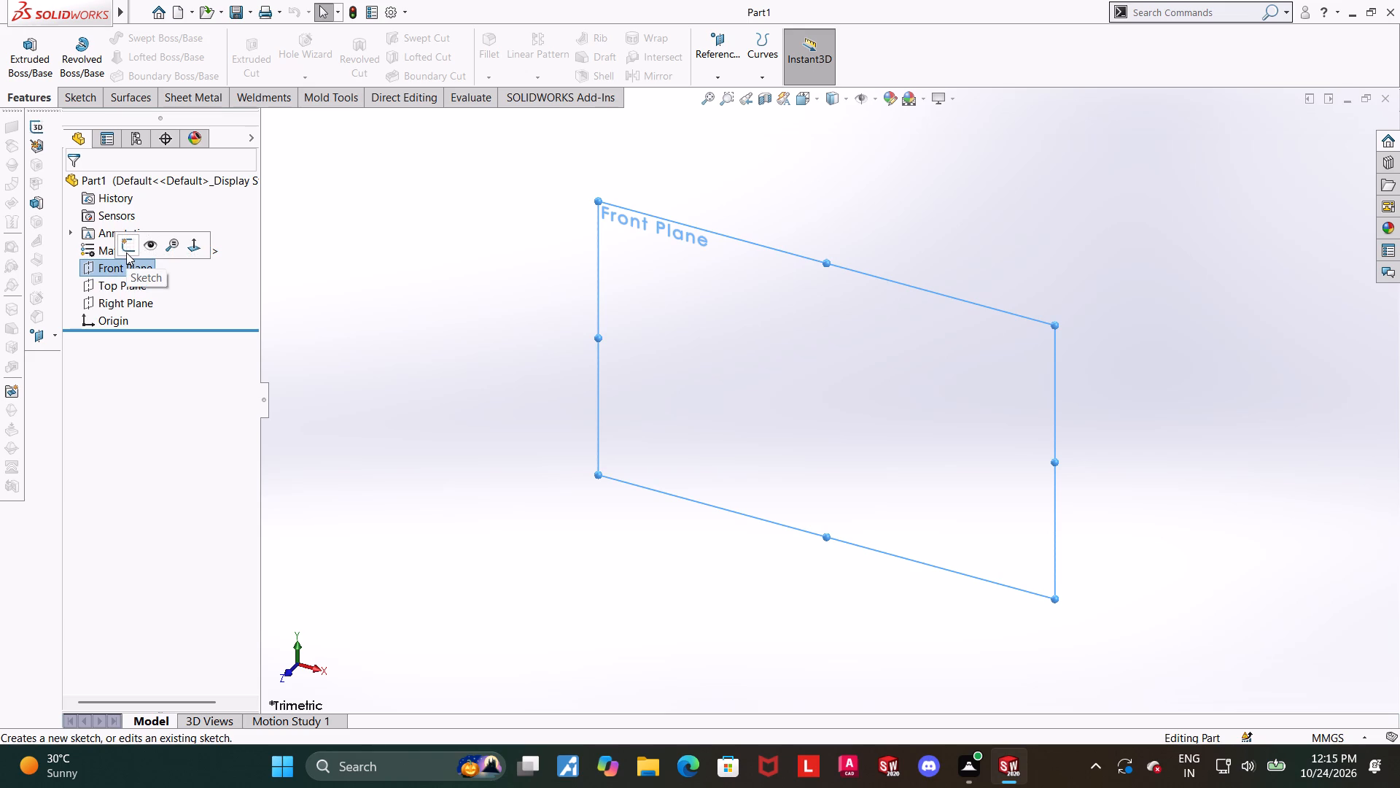
{"action": "left_click", "coordinate": [126, 252]}
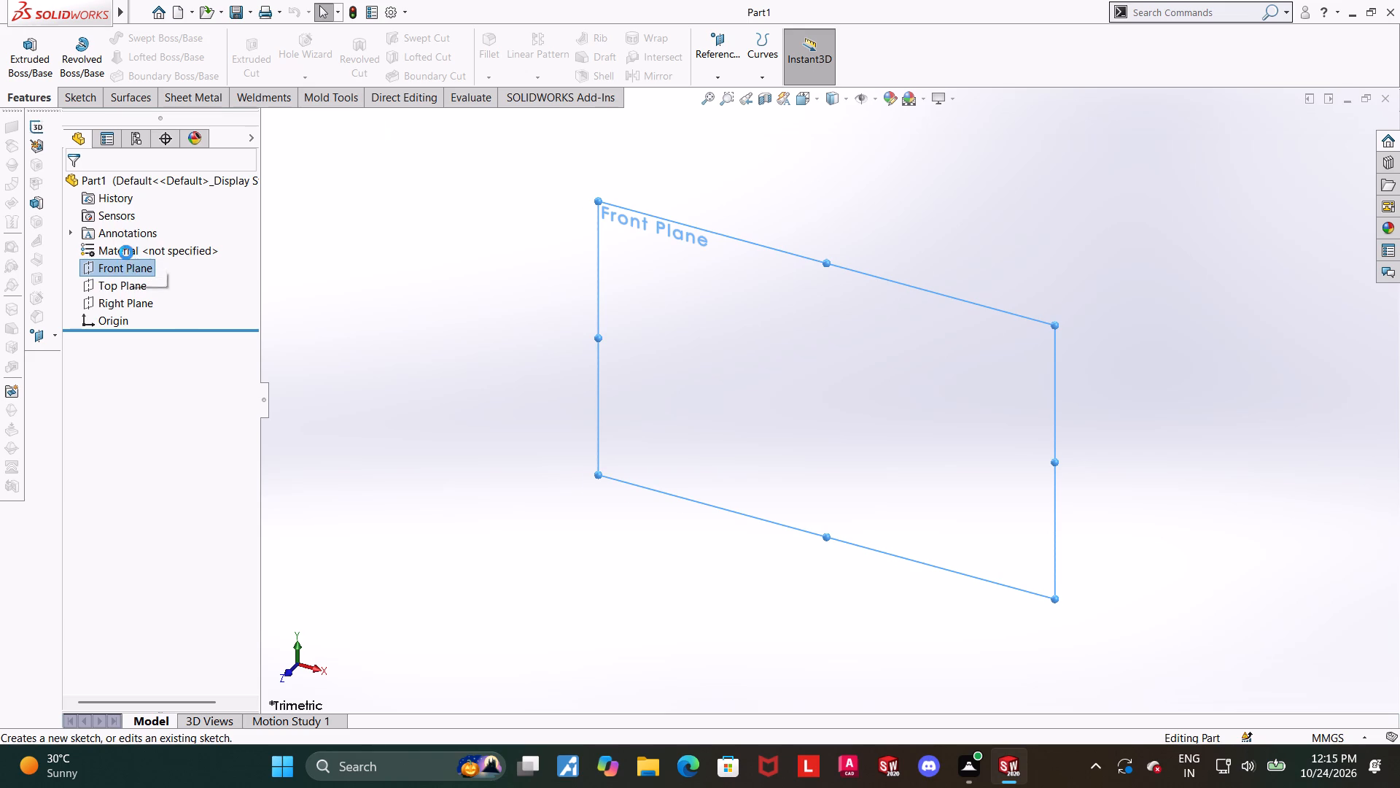
{"action": "scroll", "coordinate": [793, 365], "scroll_direction": "up", "scroll_amount": 3}
{"action": "scroll", "coordinate": [1058, 382], "scroll_direction": "down", "scroll_amount": 2}
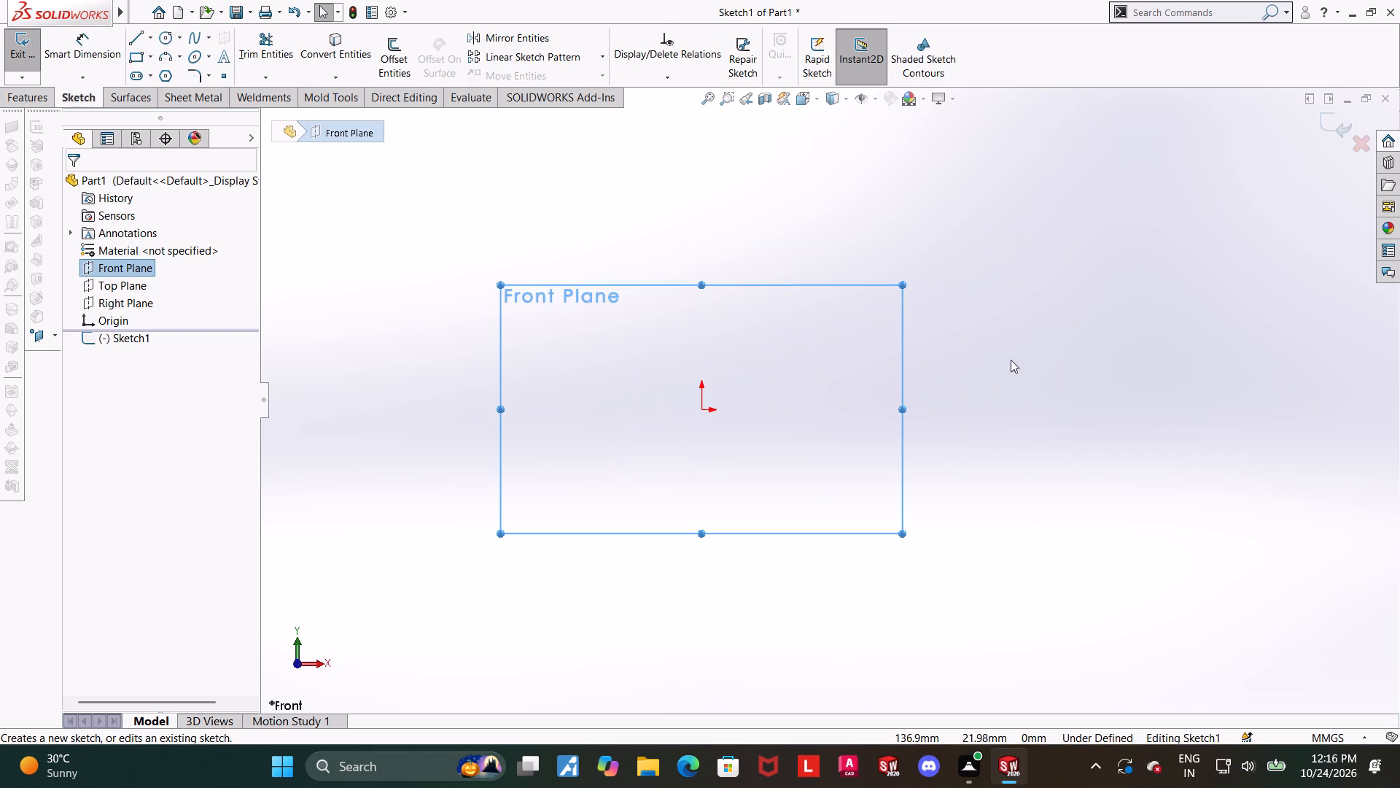
{"action": "left_click", "coordinate": [136, 34]}
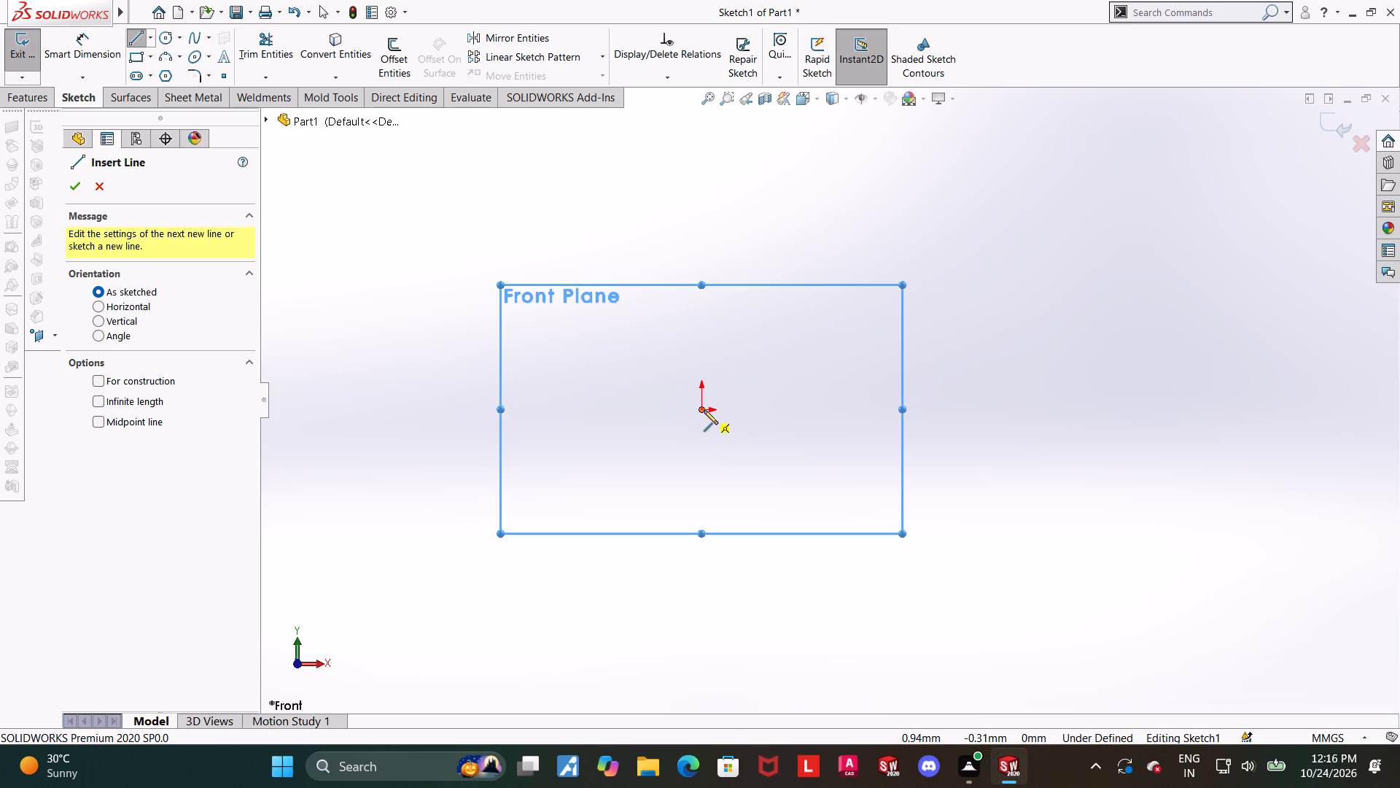
{"action": "left_click", "coordinate": [704, 410]}
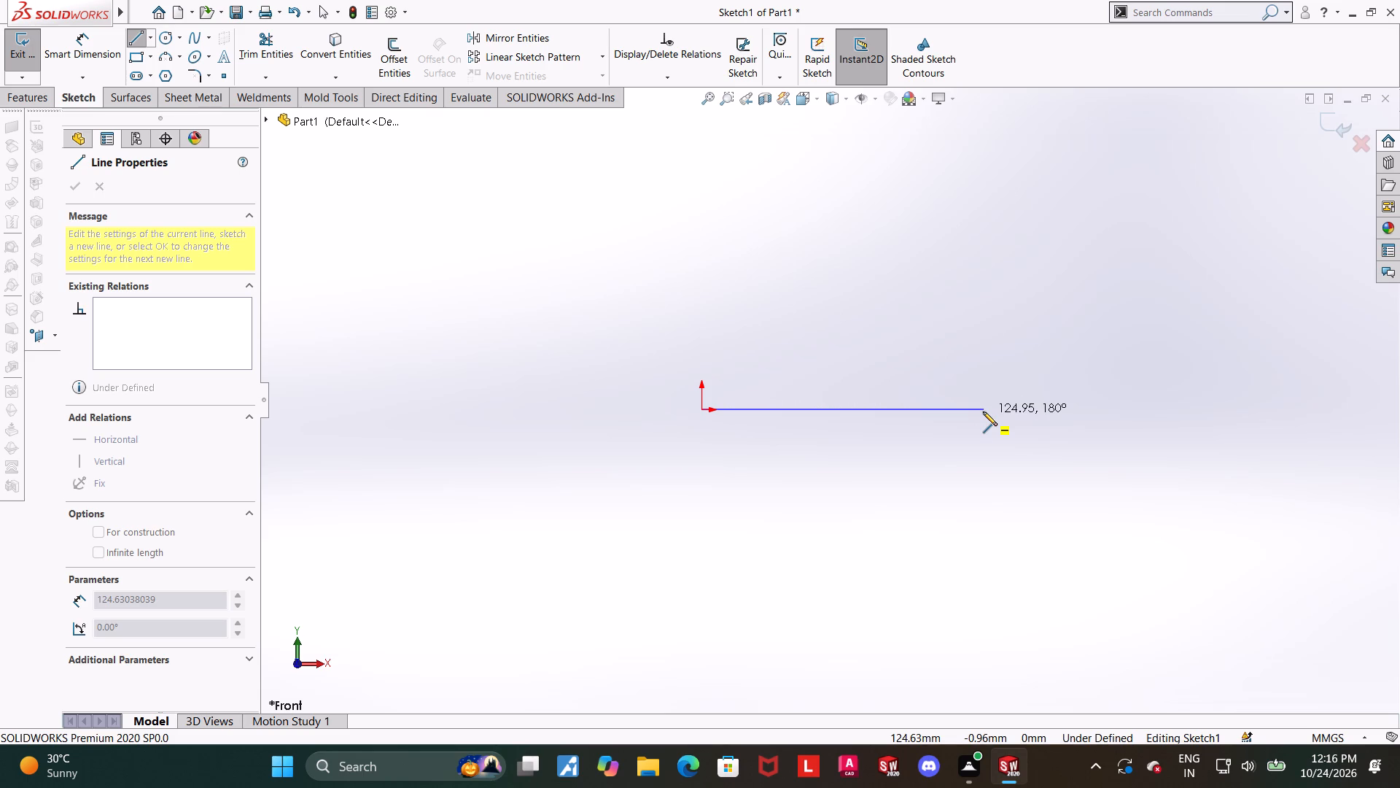
{"action": "left_click", "coordinate": [983, 412]}
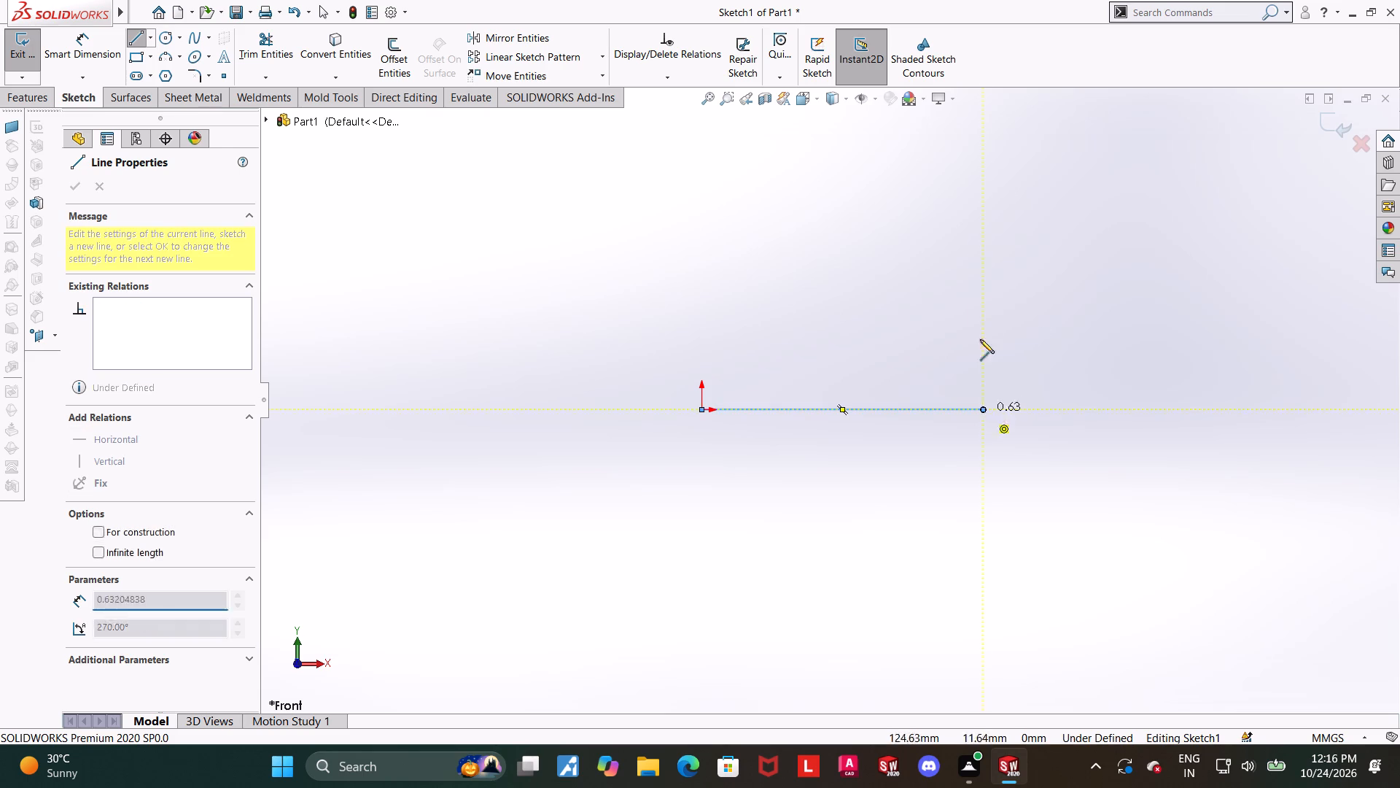
{"action": "scroll", "coordinate": [972, 282], "scroll_direction": "down", "scroll_amount": 2}
{"action": "scroll", "coordinate": [980, 293], "scroll_direction": "up", "scroll_amount": 5}
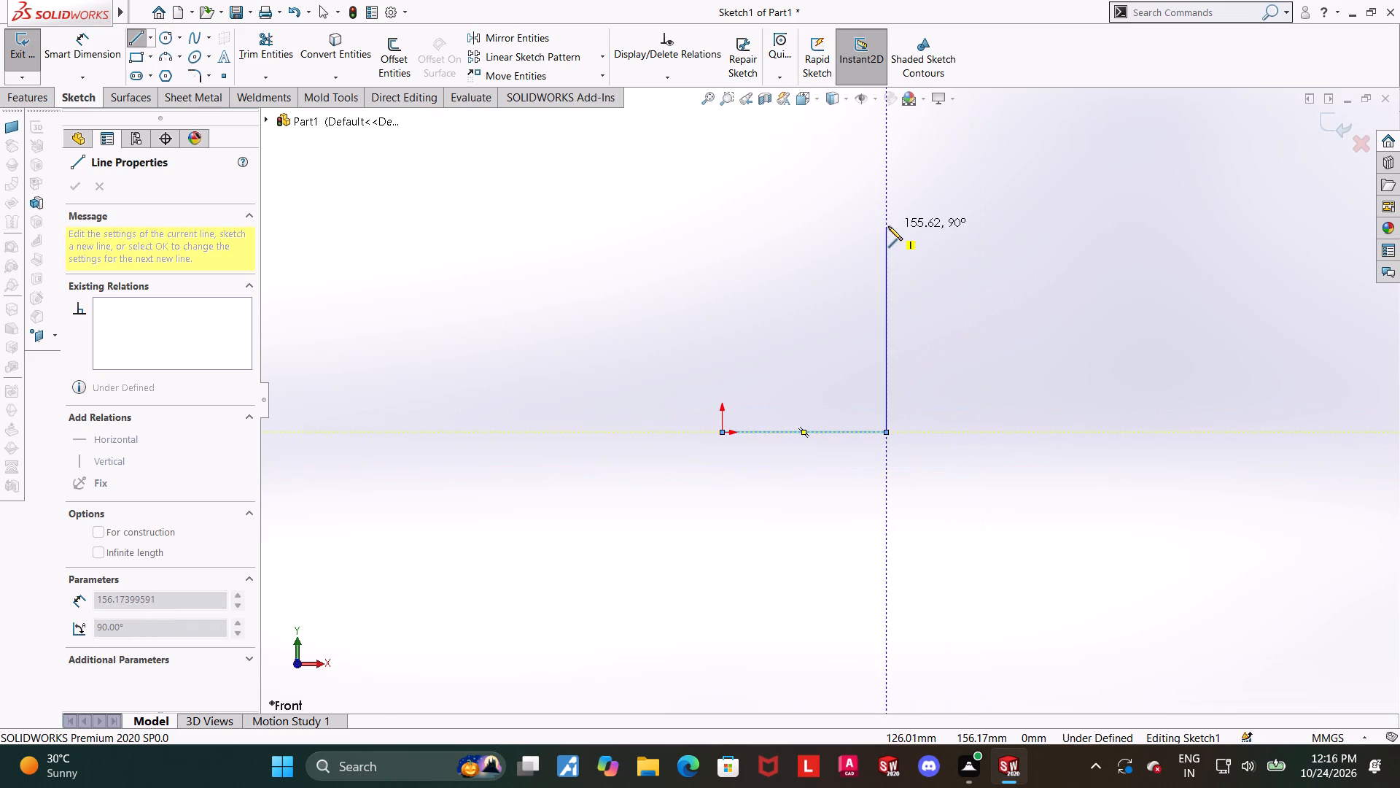
{"action": "left_click", "coordinate": [888, 226]}
{"action": "key", "text": "Escape"}
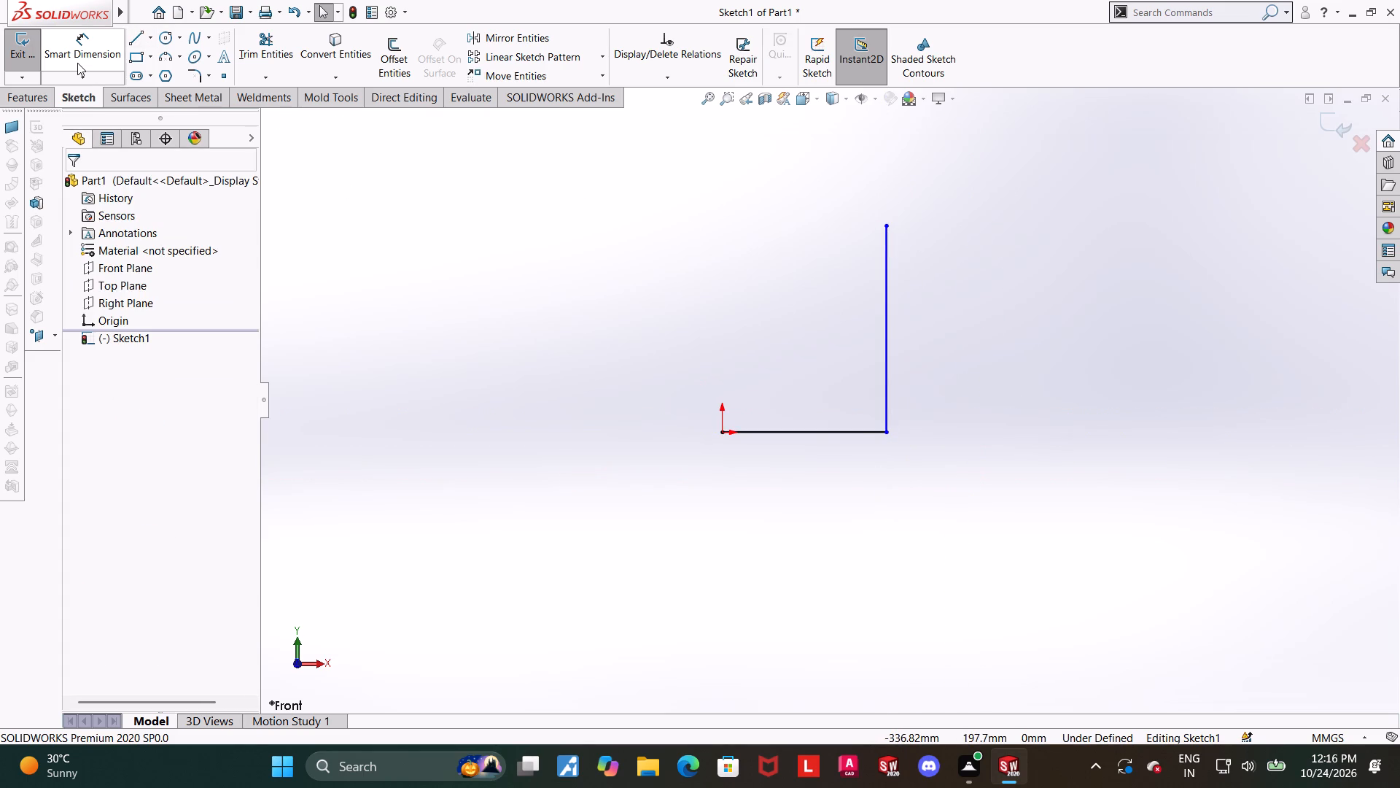
Dimension the horizontal line of the L-profile to 25 mm.
{"action": "left_click", "coordinate": [77, 63]}
{"action": "scroll", "coordinate": [876, 353], "scroll_direction": "up", "scroll_amount": 2}
{"action": "scroll", "coordinate": [957, 367], "scroll_direction": "down", "scroll_amount": 1}
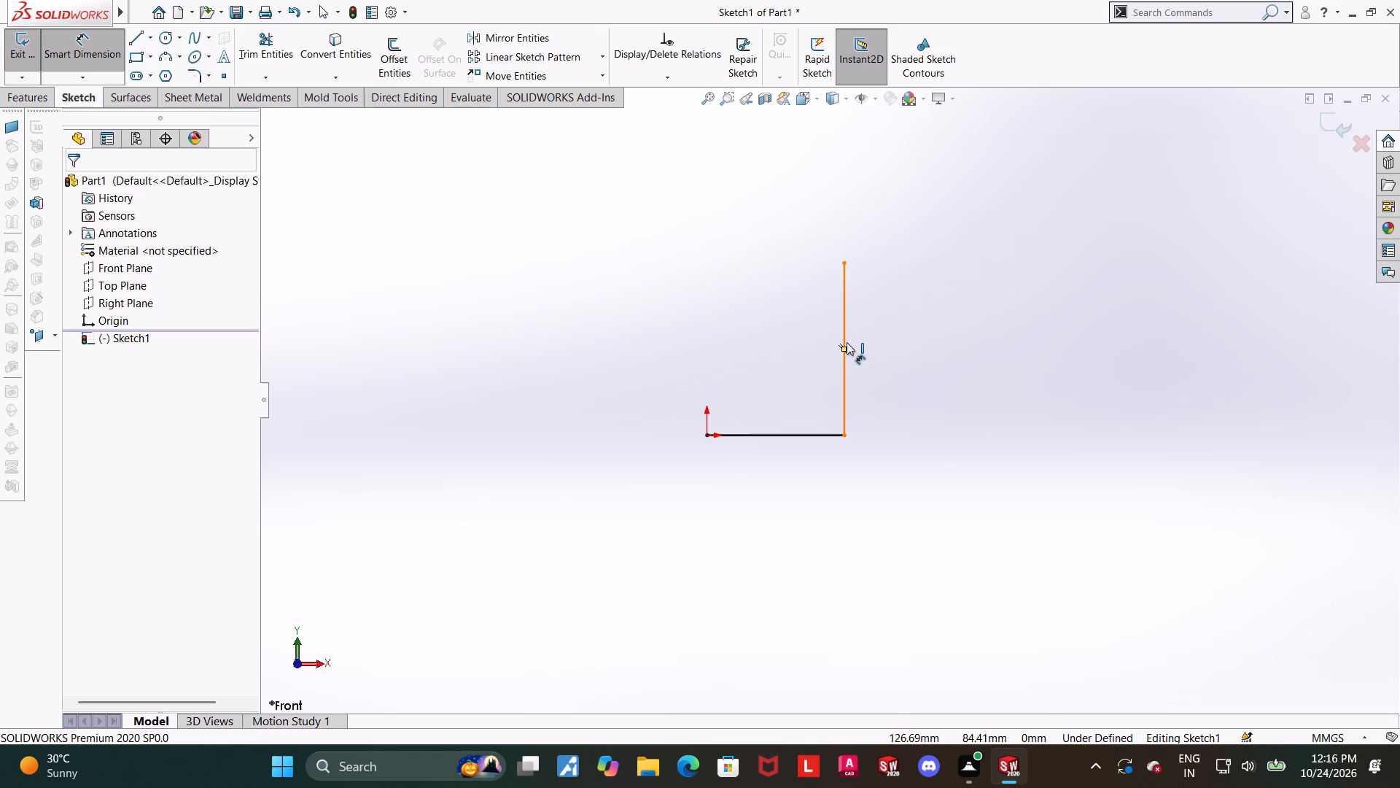
{"action": "left_click", "coordinate": [759, 433]}
{"action": "left_click", "coordinate": [759, 495]}
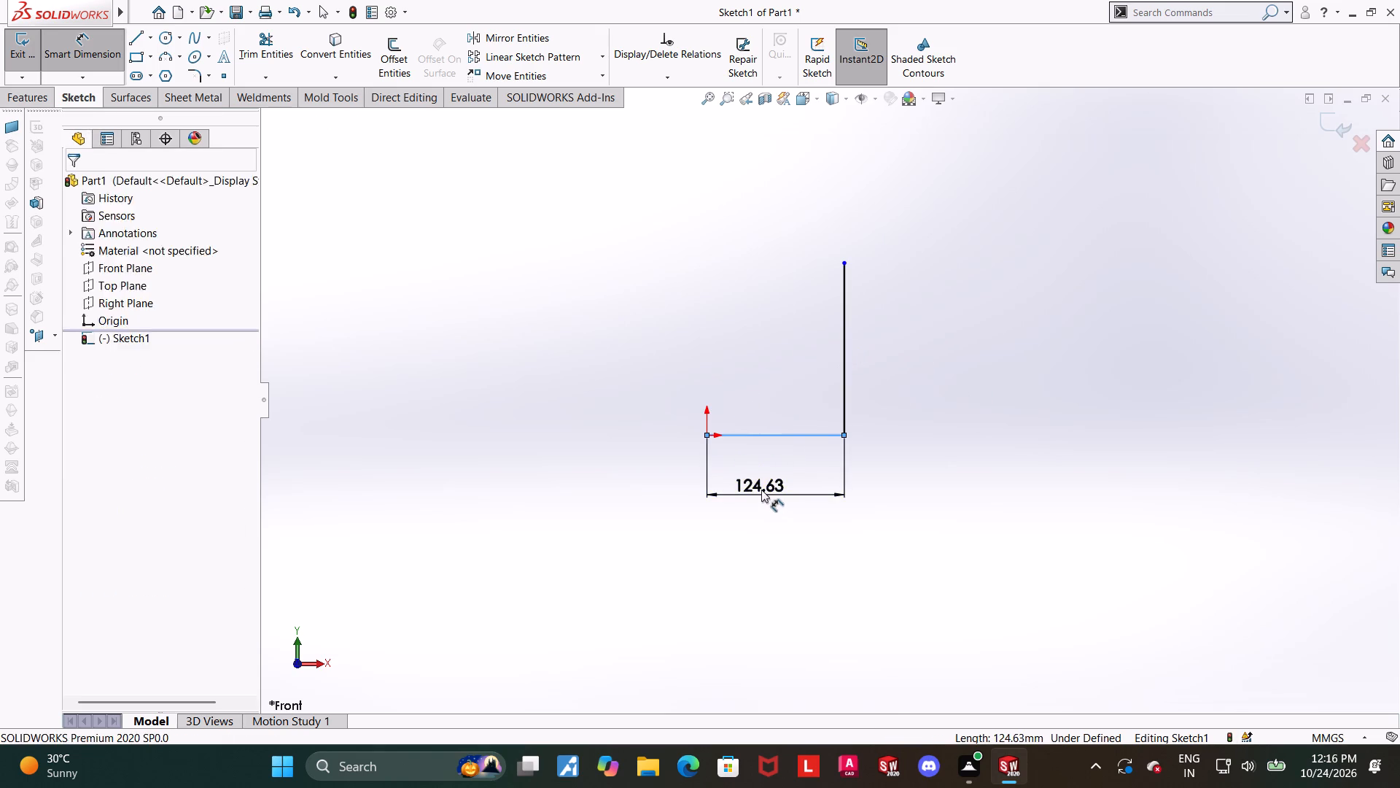
{"action": "type", "text": "25"}
{"action": "key", "text": "Return"}
{"action": "key", "text": "Escape"}
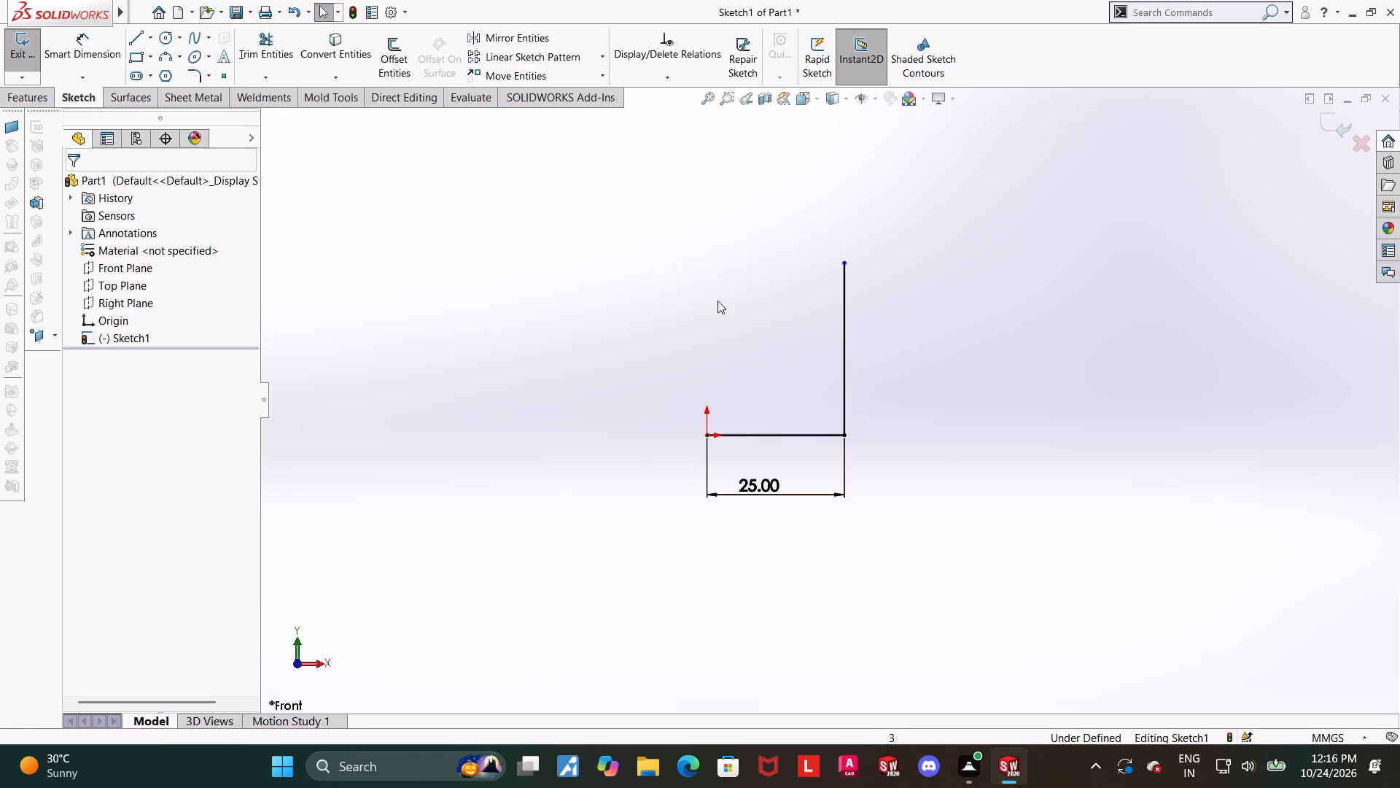
Dimension the vertical line of the L-profile to 50 mm and exit the sketch.
{"action": "left_click", "coordinate": [54, 49]}
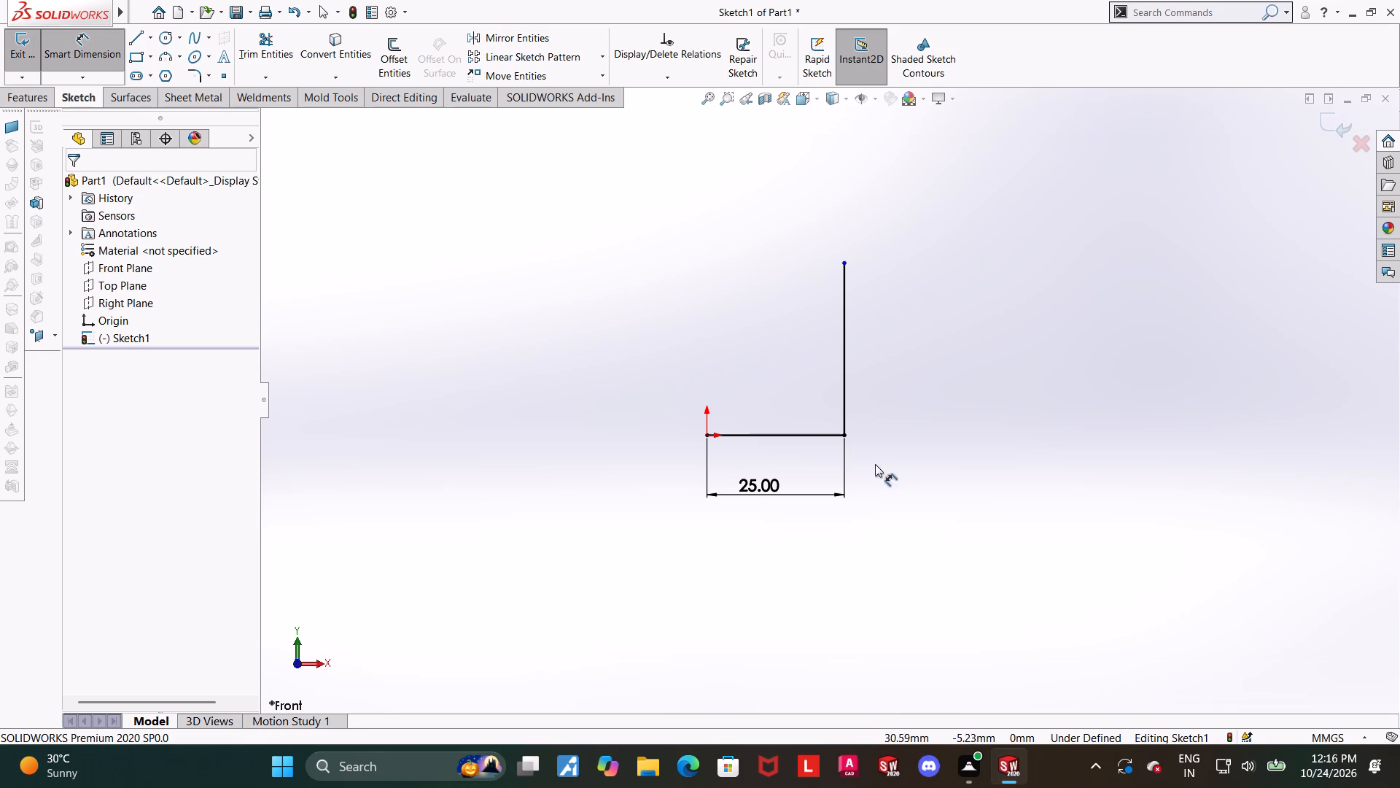
{"action": "left_click", "coordinate": [841, 389]}
{"action": "left_click", "coordinate": [946, 398]}
{"action": "type", "text": "50"}
{"action": "key", "text": "Return"}
{"action": "key", "text": "Escape"}
{"action": "scroll", "coordinate": [925, 398], "scroll_direction": "up", "scroll_amount": 2}
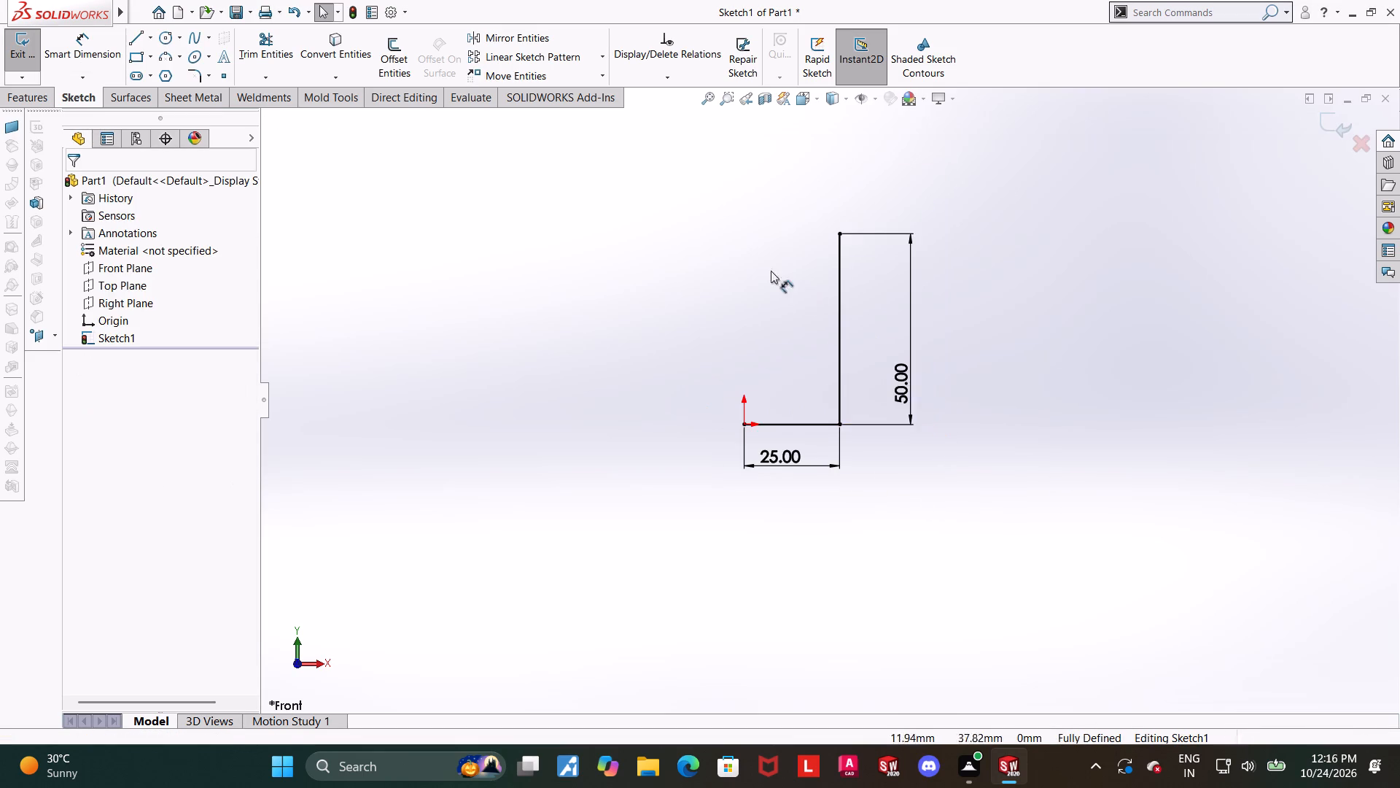
{"action": "scroll", "coordinate": [553, 215], "scroll_direction": "down", "scroll_amount": 1}
{"action": "left_click", "coordinate": [1317, 121]}
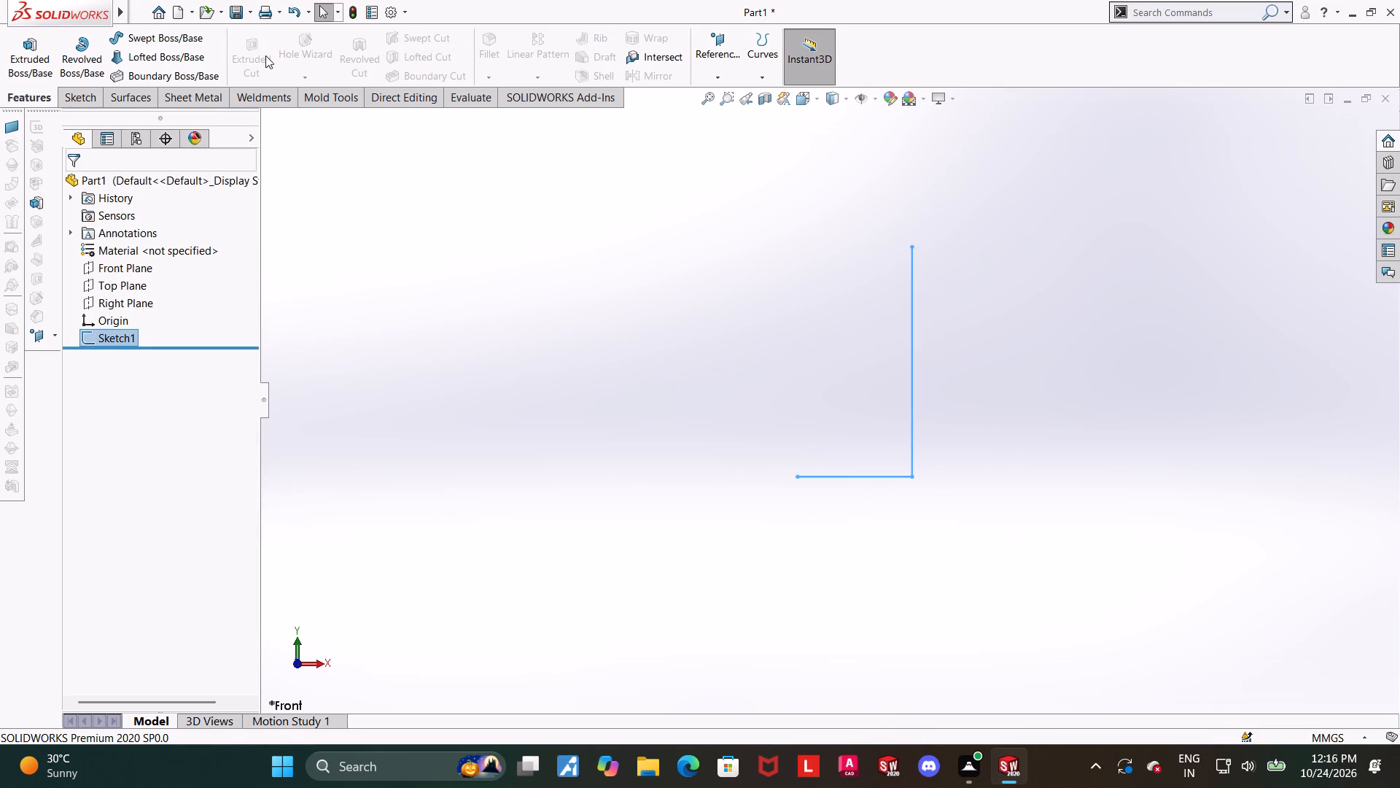
Start a sheet metal Base Flange from the L-profile, with a reversed Blind direction and a depth of 125 mm.
{"action": "left_click", "coordinate": [182, 96]}
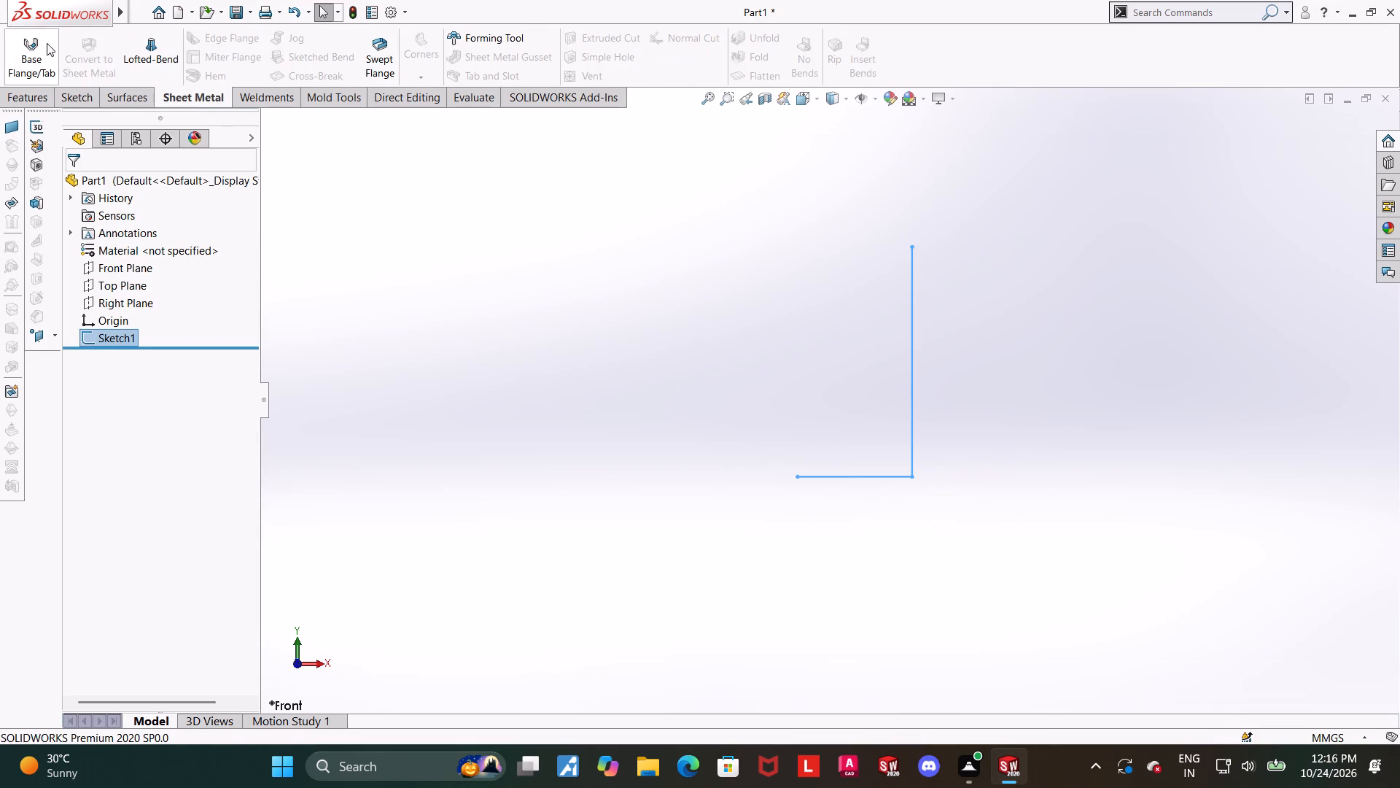
{"action": "left_click", "coordinate": [42, 39]}
{"action": "middle_click", "coordinate": [798, 398]}
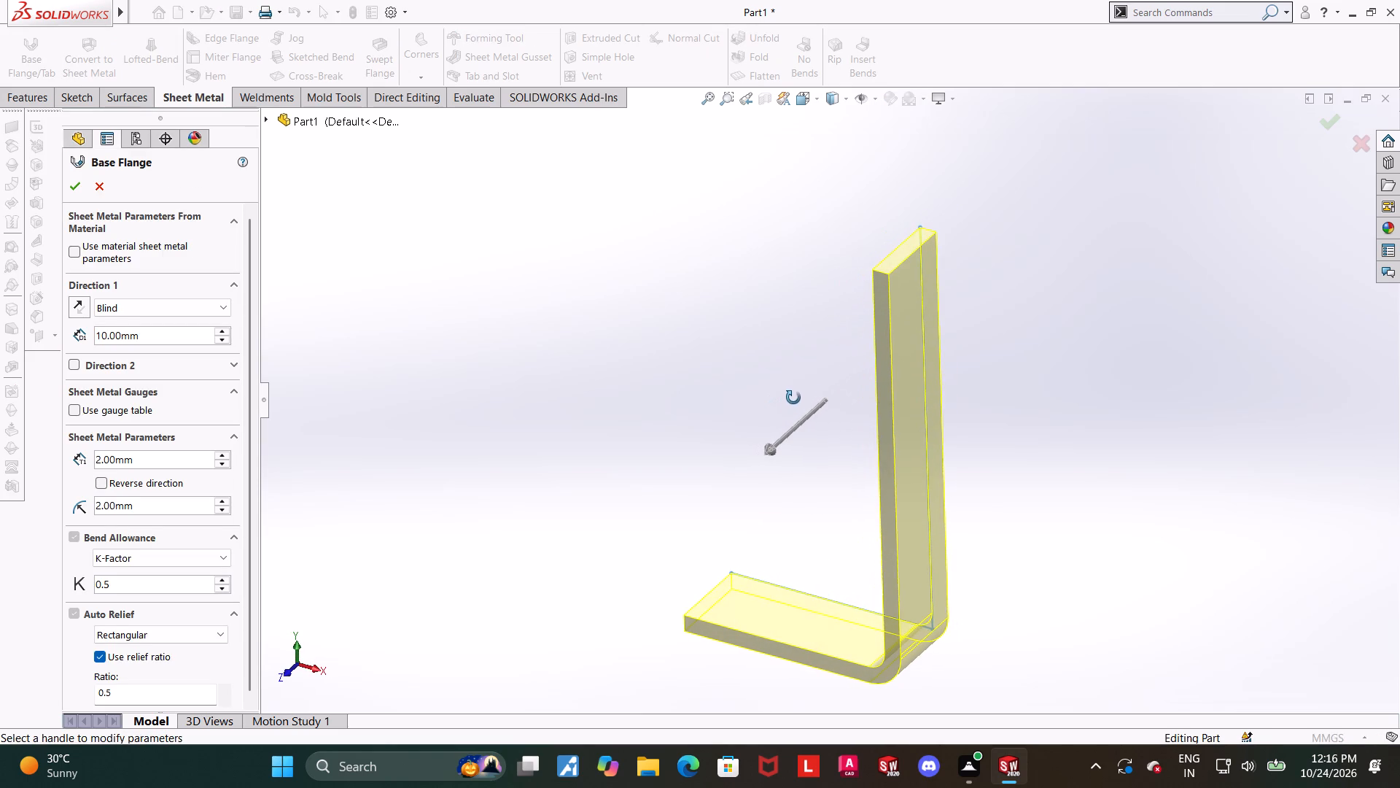
{"action": "scroll", "coordinate": [1011, 643], "scroll_direction": "down", "scroll_amount": 2}
{"action": "scroll", "coordinate": [909, 648], "scroll_direction": "down", "scroll_amount": 2}
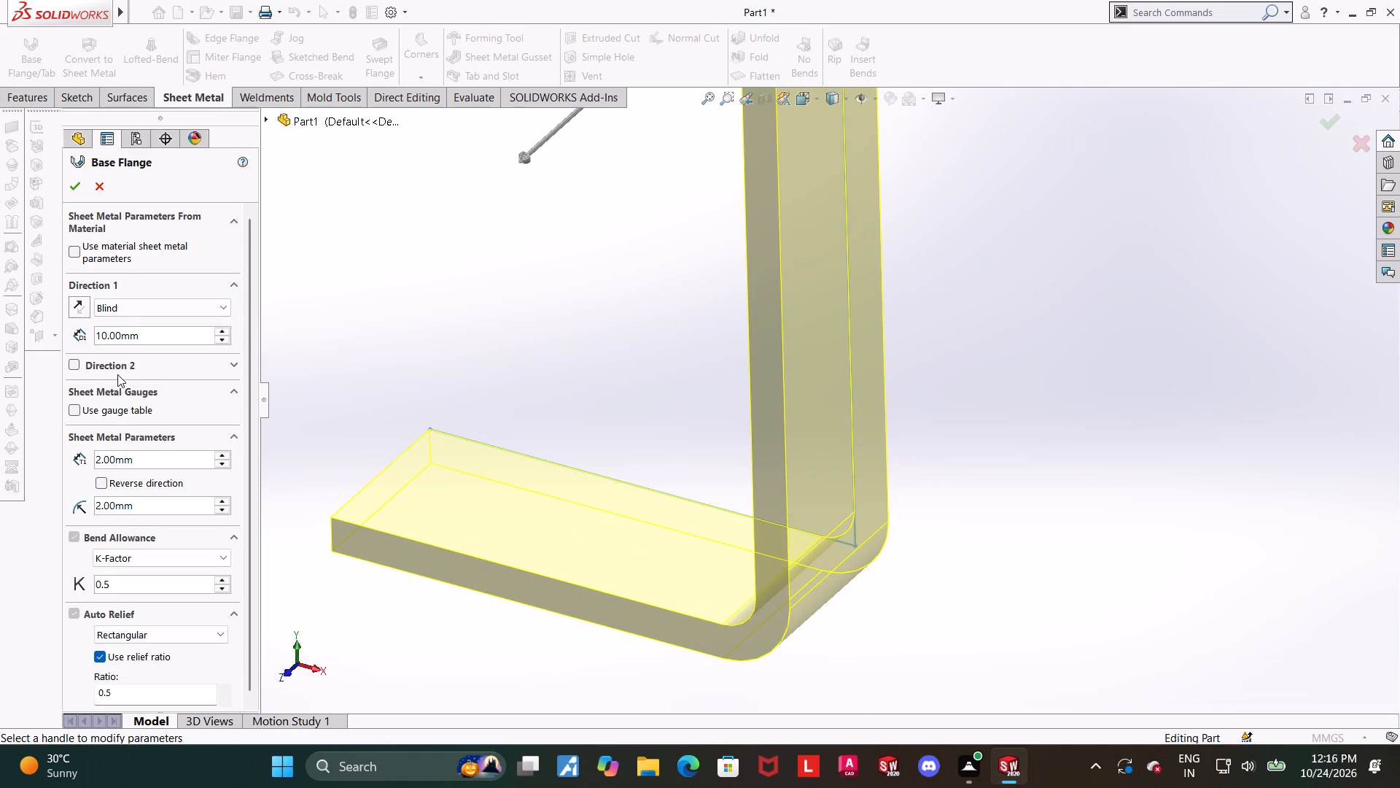
{"action": "left_click", "coordinate": [124, 306]}
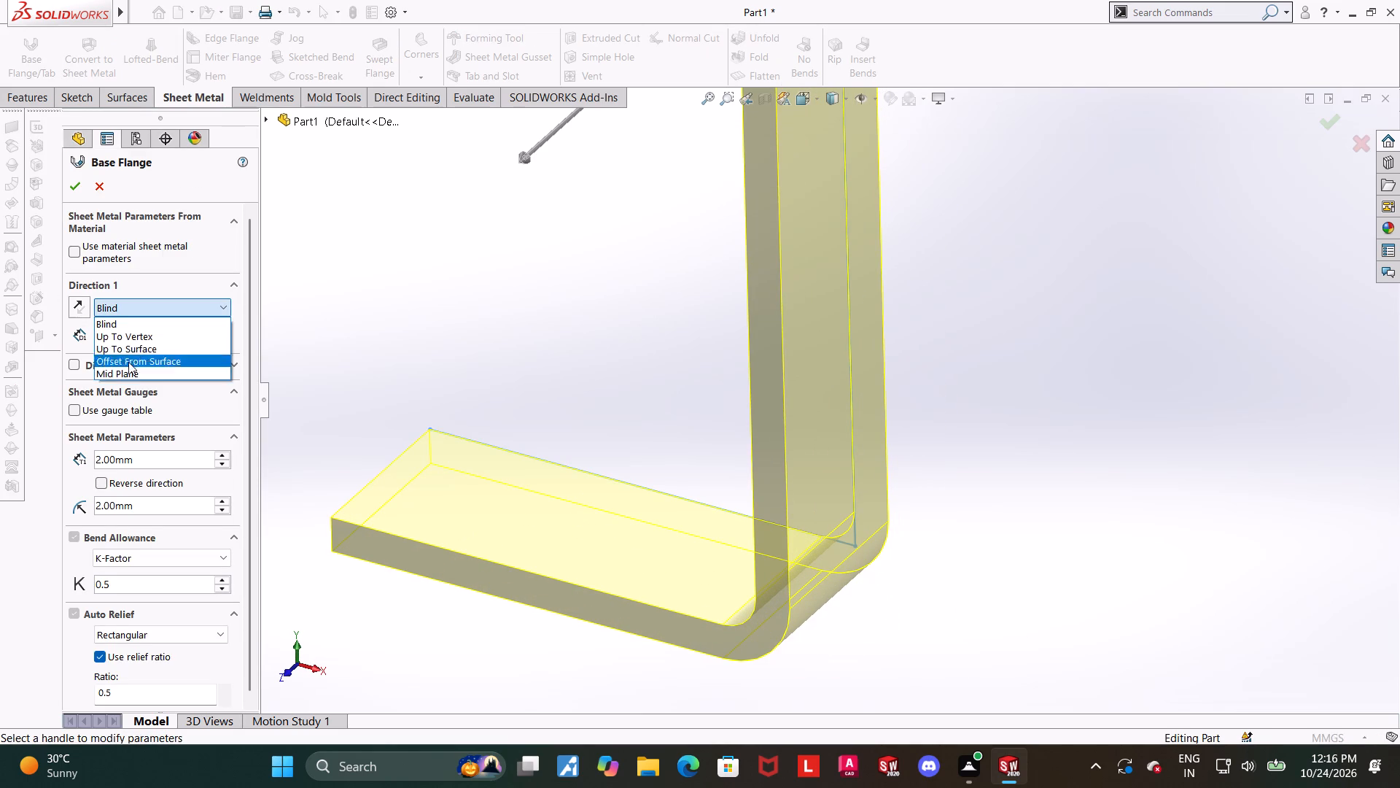
{"action": "left_click", "coordinate": [564, 319]}
{"action": "left_click", "coordinate": [79, 309]}
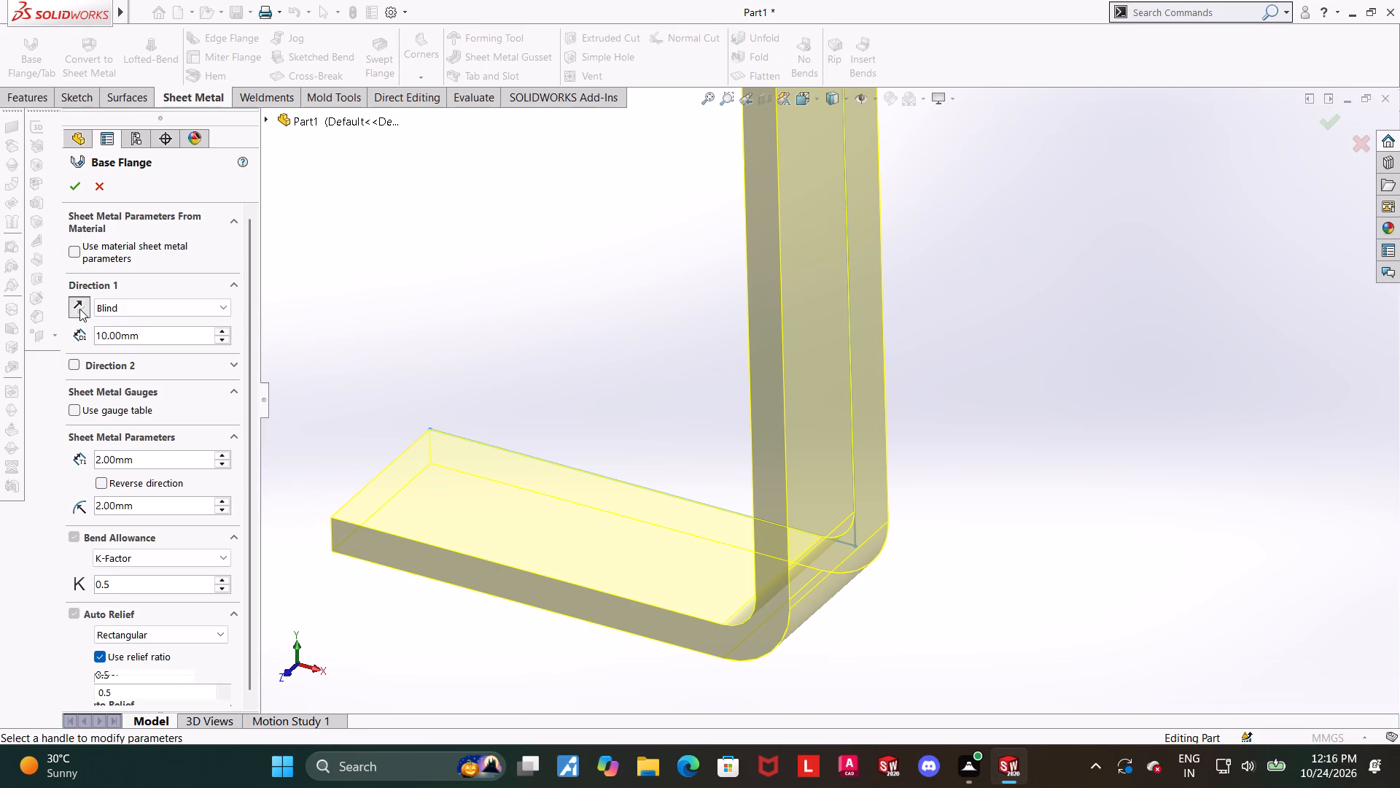
{"action": "left_click_drag", "start_coordinate": [166, 339], "coordinate": [0, 317]}
{"action": "type", "text": "125"}
{"action": "key", "text": "Return"}
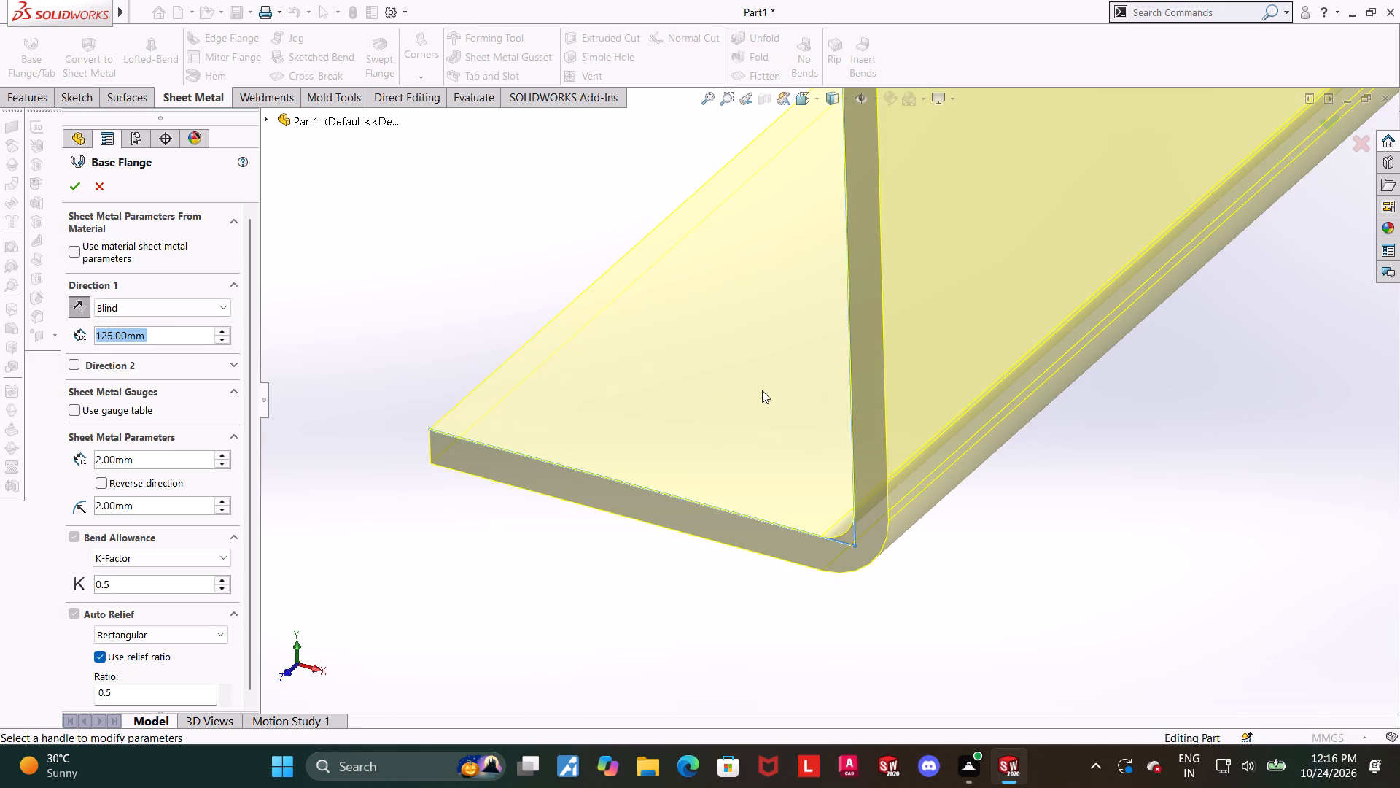
Reverse the thickness direction of the base flange and set its sheet thickness to 1 mm.
{"action": "scroll", "coordinate": [812, 507], "scroll_direction": "down", "scroll_amount": 5}
{"action": "scroll", "coordinate": [1067, 597], "scroll_direction": "down", "scroll_amount": 4}
{"action": "scroll", "coordinate": [709, 453], "scroll_direction": "down", "scroll_amount": 5}
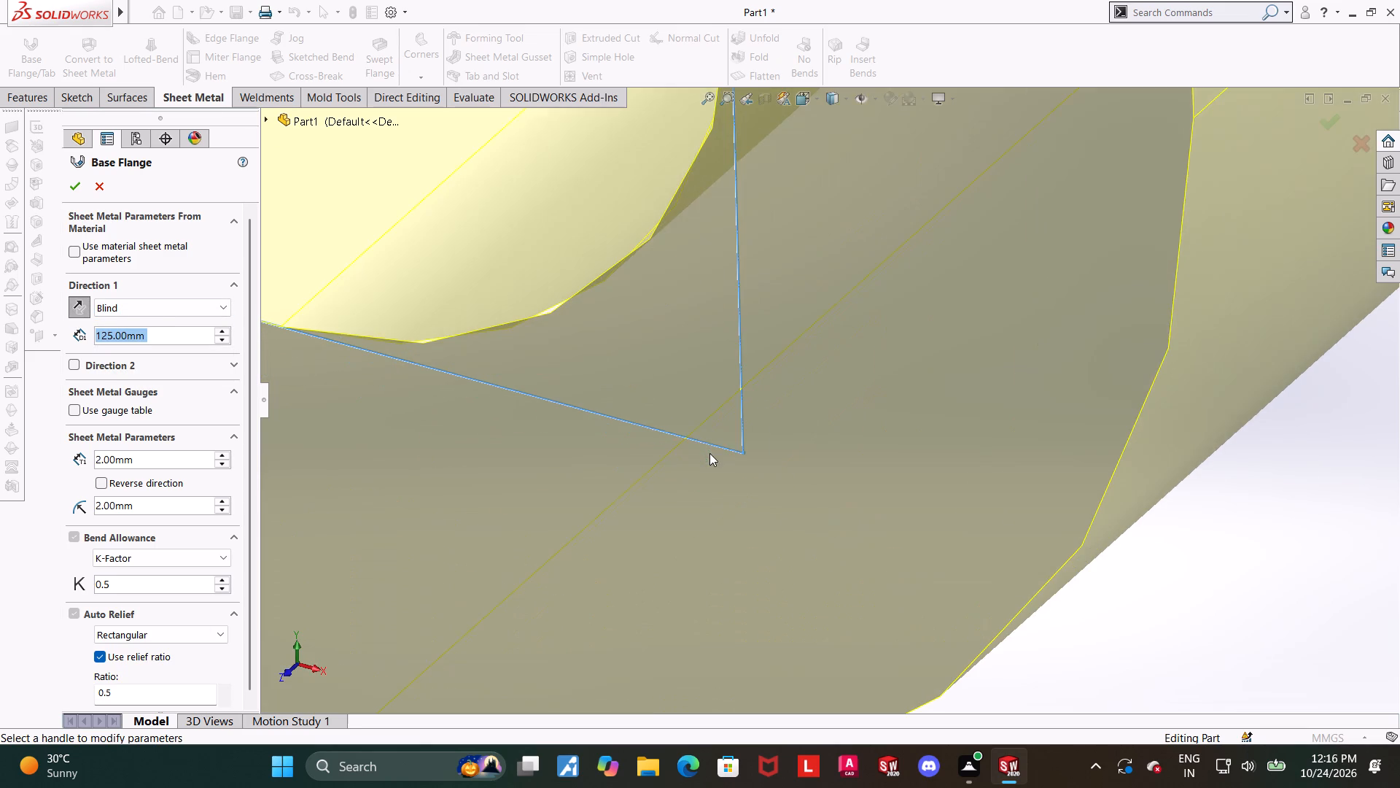
{"action": "scroll", "coordinate": [727, 455], "scroll_direction": "up", "scroll_amount": 16}
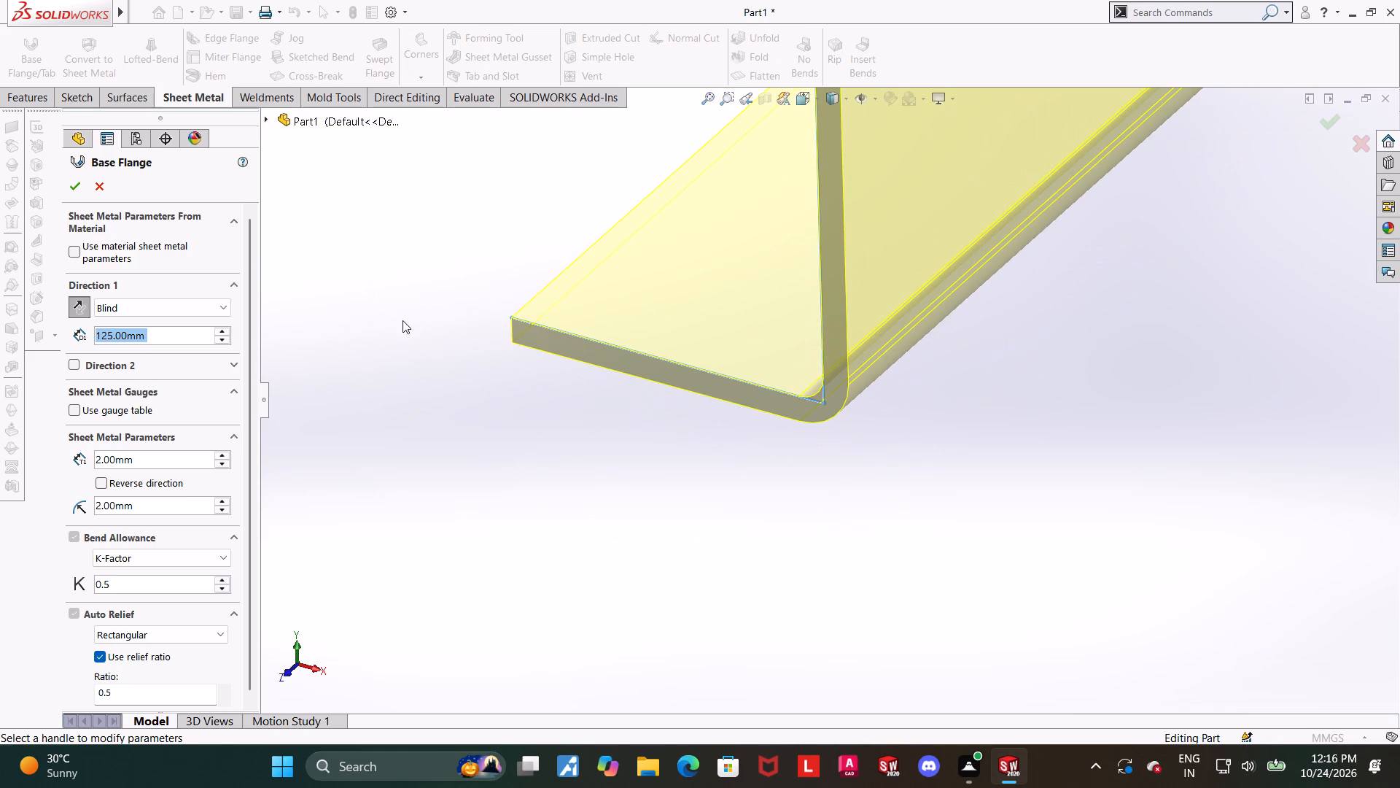
{"action": "left_click", "coordinate": [96, 482]}
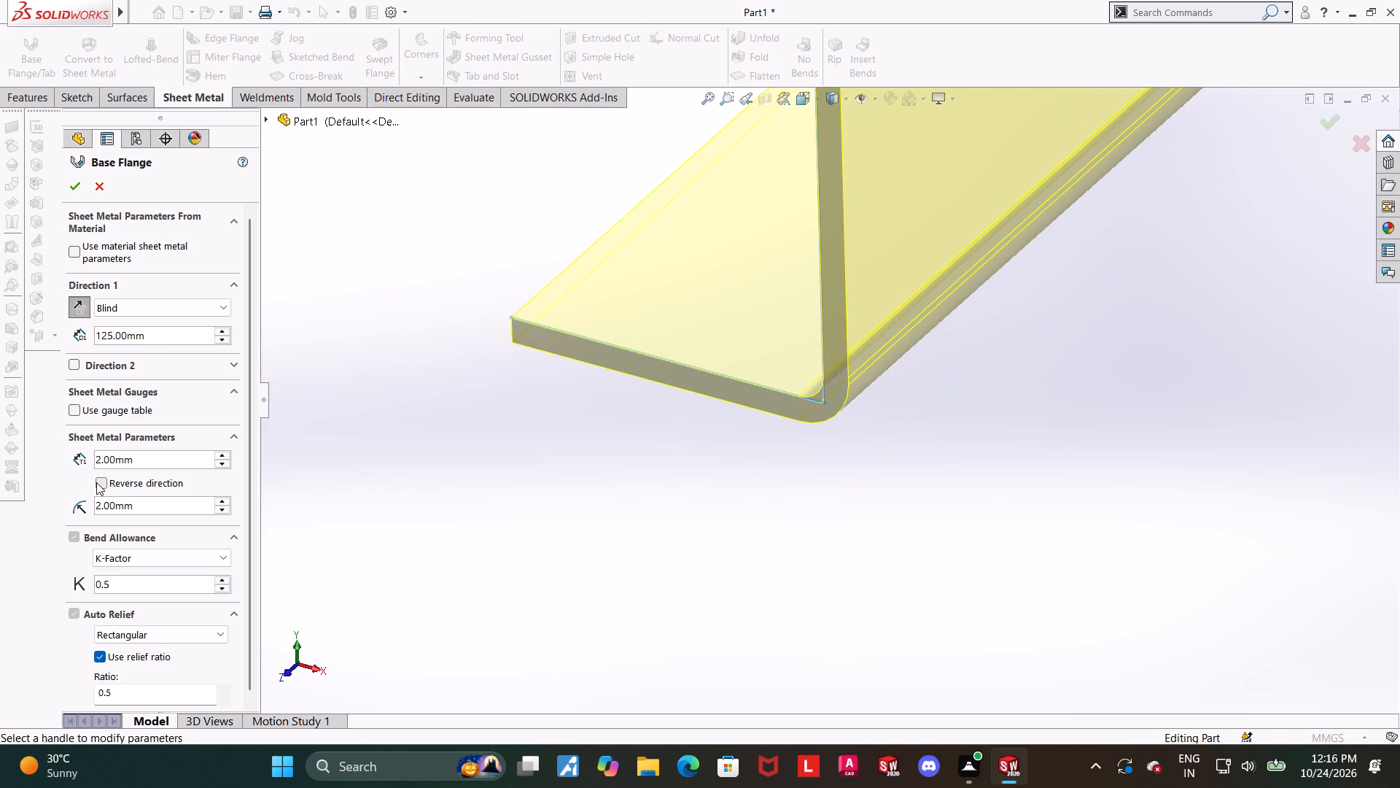
{"action": "scroll", "coordinate": [805, 329], "scroll_direction": "down", "scroll_amount": 4}
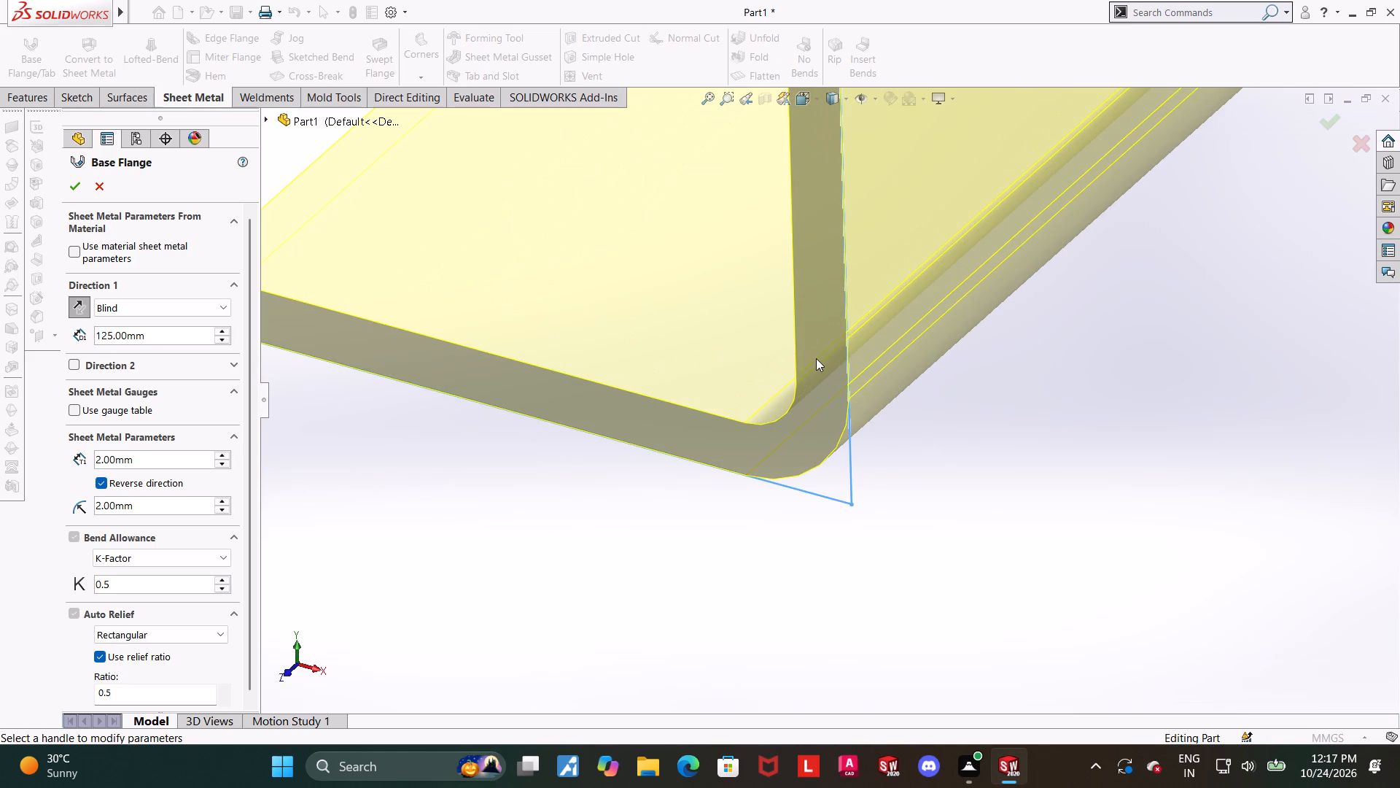
{"action": "left_click_drag", "start_coordinate": [166, 465], "coordinate": [10, 463]}
{"action": "key", "text": "1"}
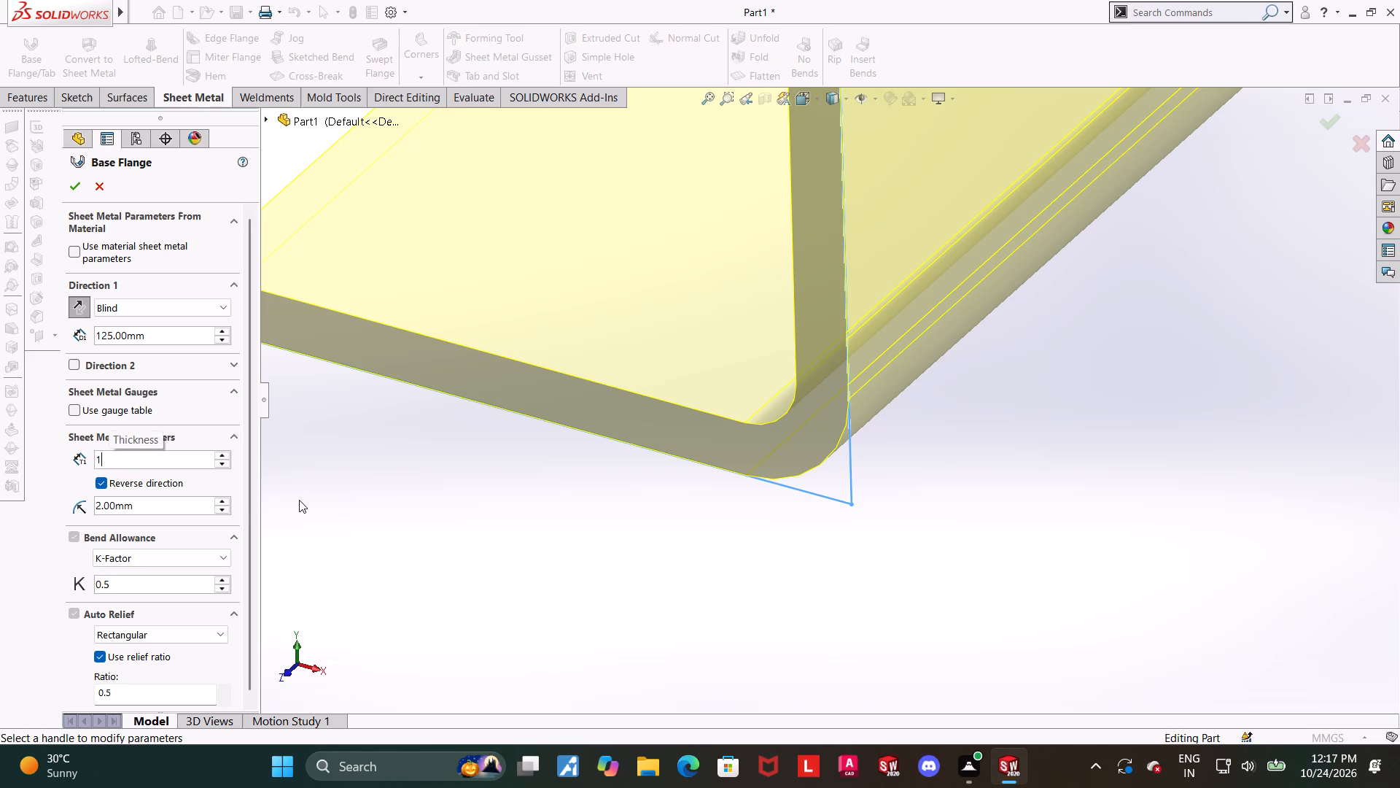
{"action": "key", "text": "Return"}
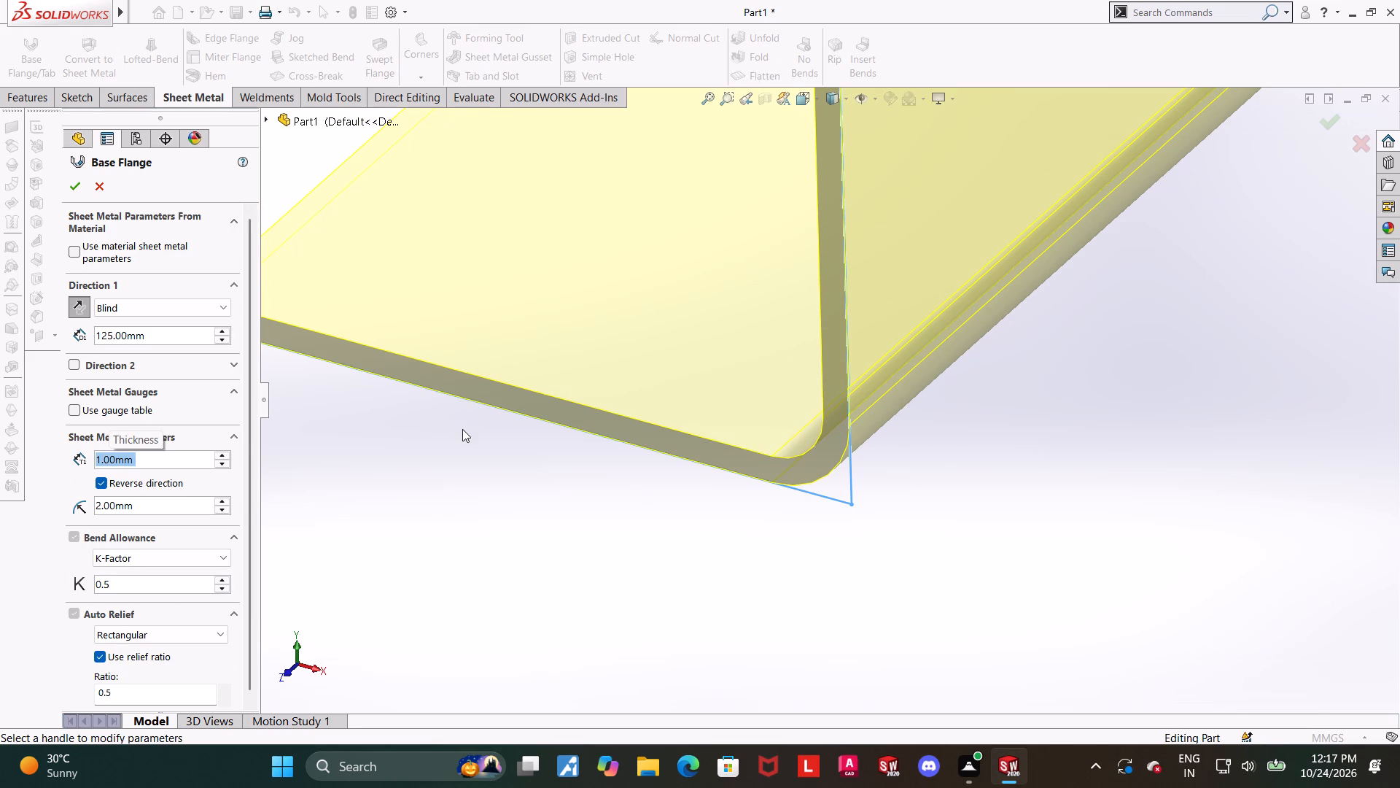
Set the bend radius to 1 mm and finish the base flange.
{"action": "left_click_drag", "start_coordinate": [147, 512], "coordinate": [4, 503]}
{"action": "key", "text": "1"}
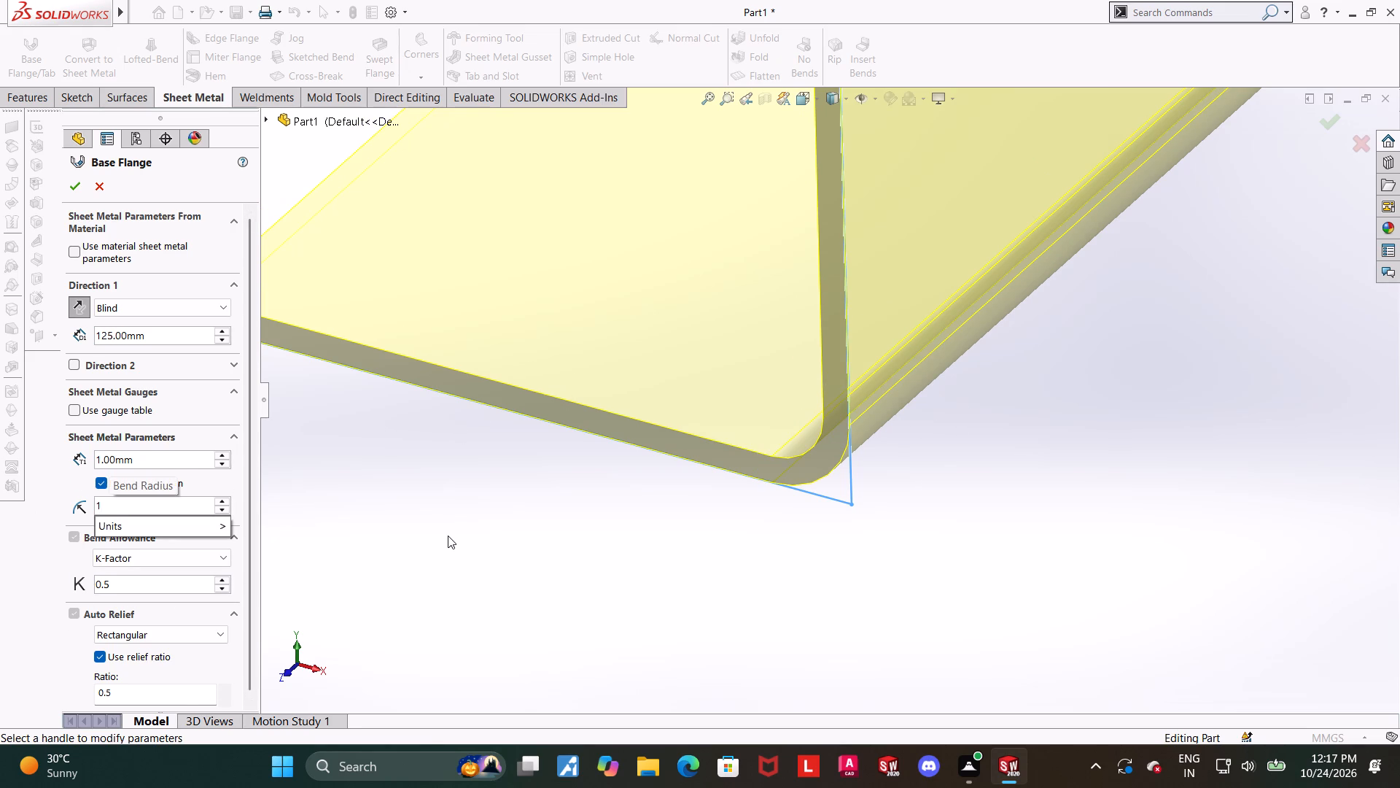
{"action": "key", "text": "Return"}
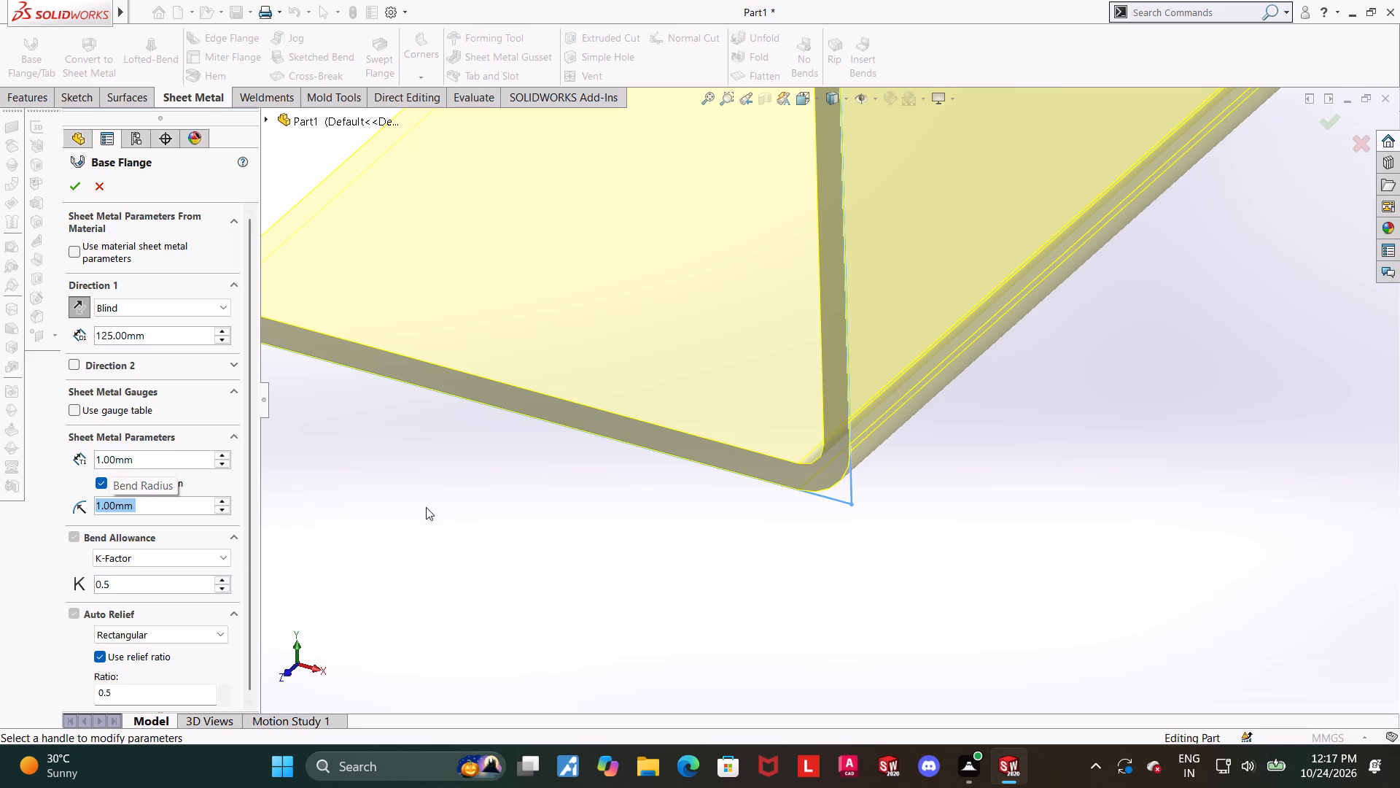
{"action": "scroll", "coordinate": [973, 430], "scroll_direction": "down", "scroll_amount": 2}
{"action": "scroll", "coordinate": [747, 443], "scroll_direction": "down", "scroll_amount": 1}
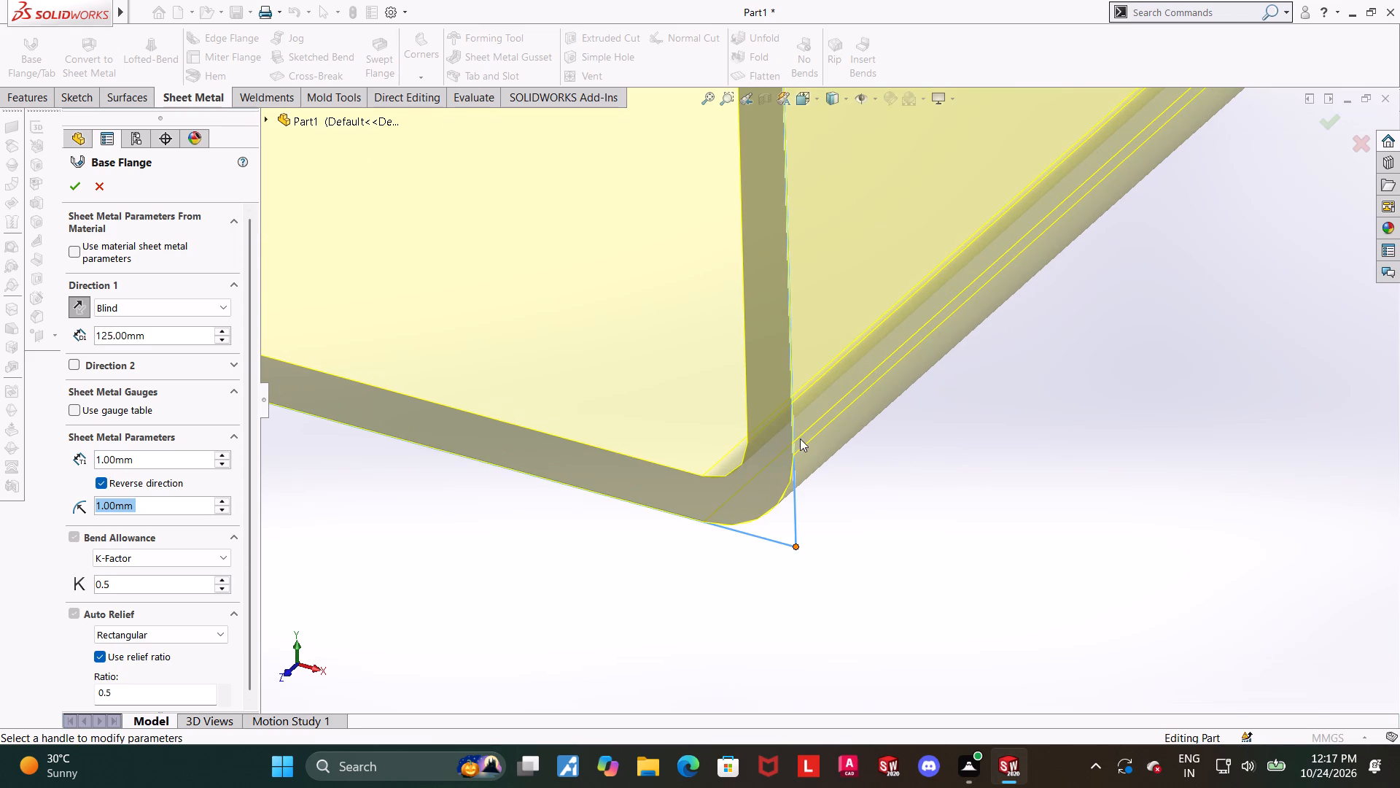
{"action": "scroll", "coordinate": [946, 496], "scroll_direction": "up", "scroll_amount": 2}
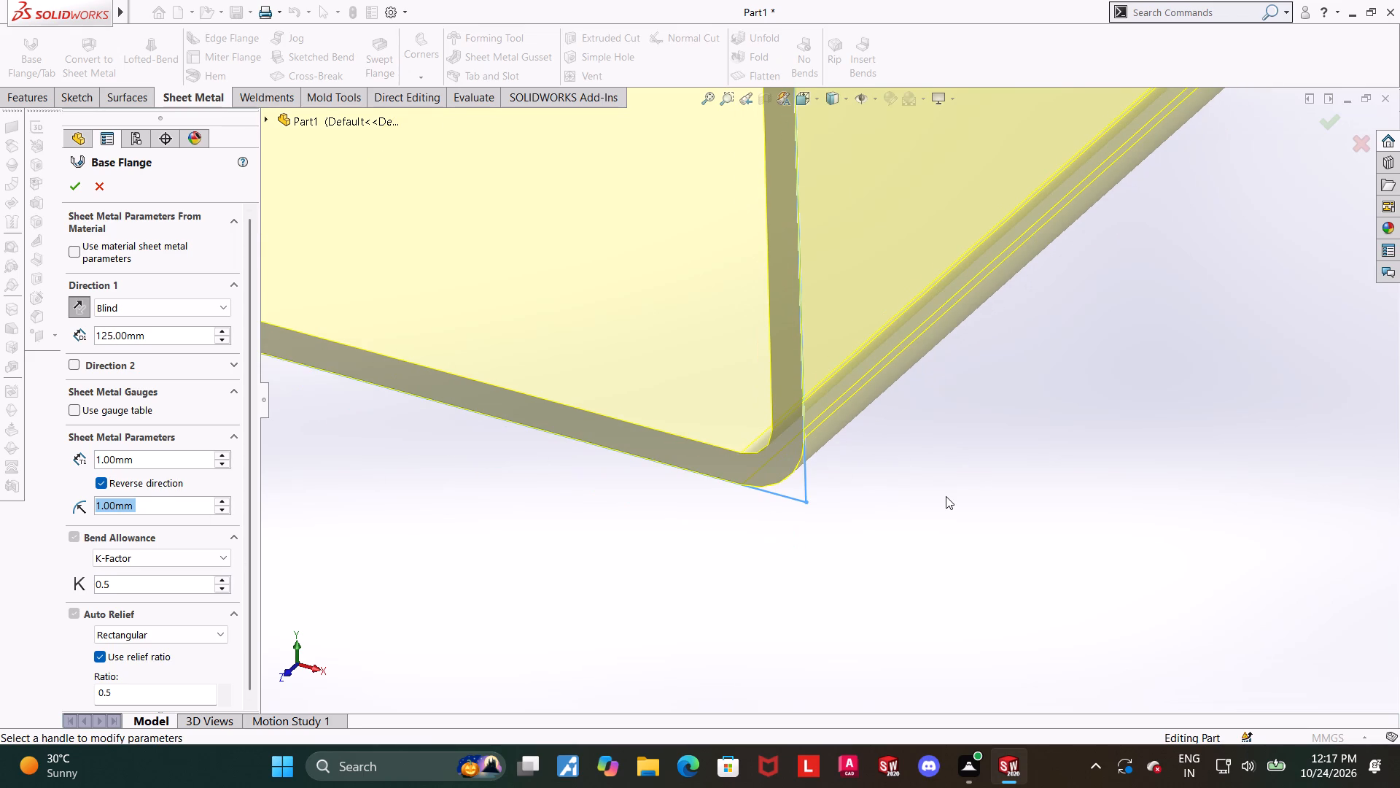
{"action": "scroll", "coordinate": [946, 496], "scroll_direction": "up", "scroll_amount": 1}
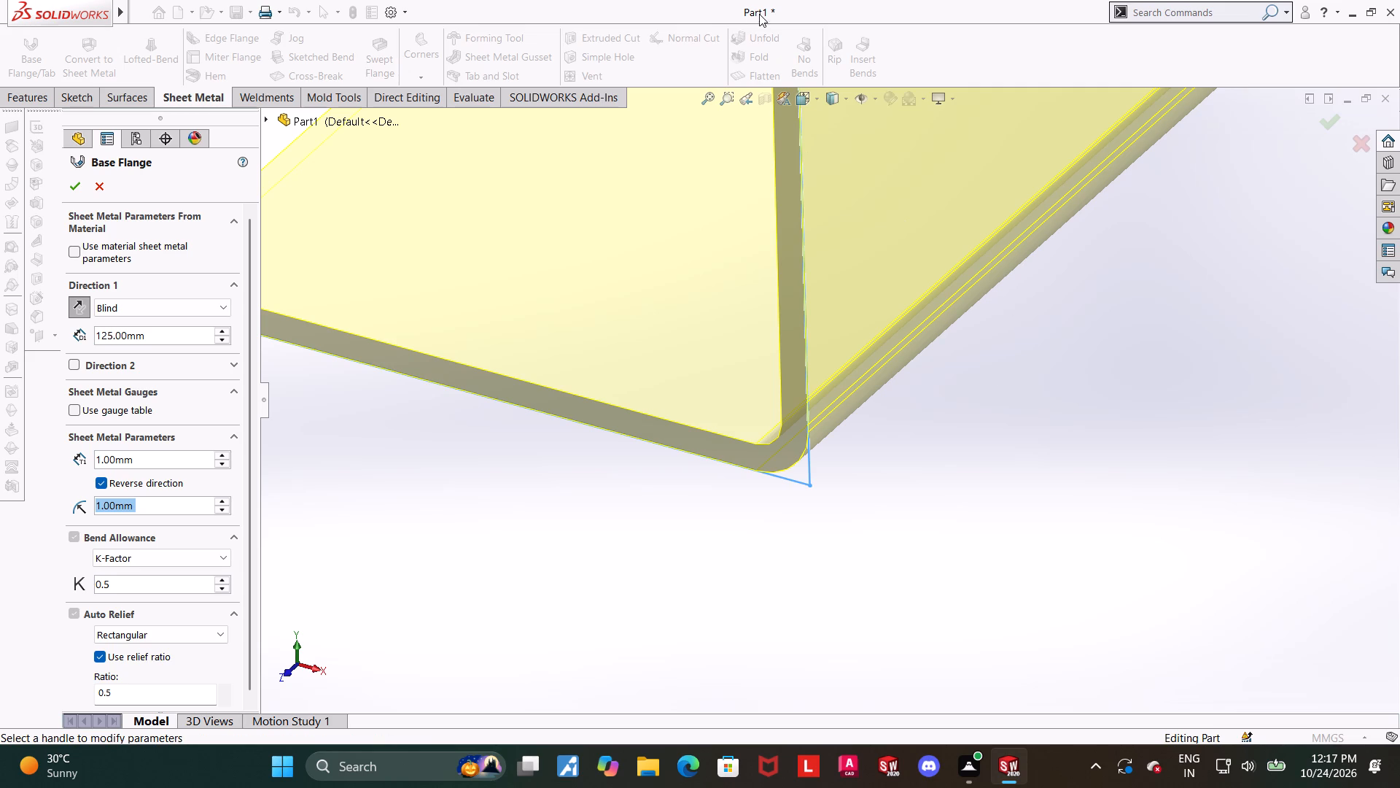
{"action": "left_click", "coordinate": [66, 190]}
{"action": "scroll", "coordinate": [1073, 413], "scroll_direction": "up", "scroll_amount": 2}
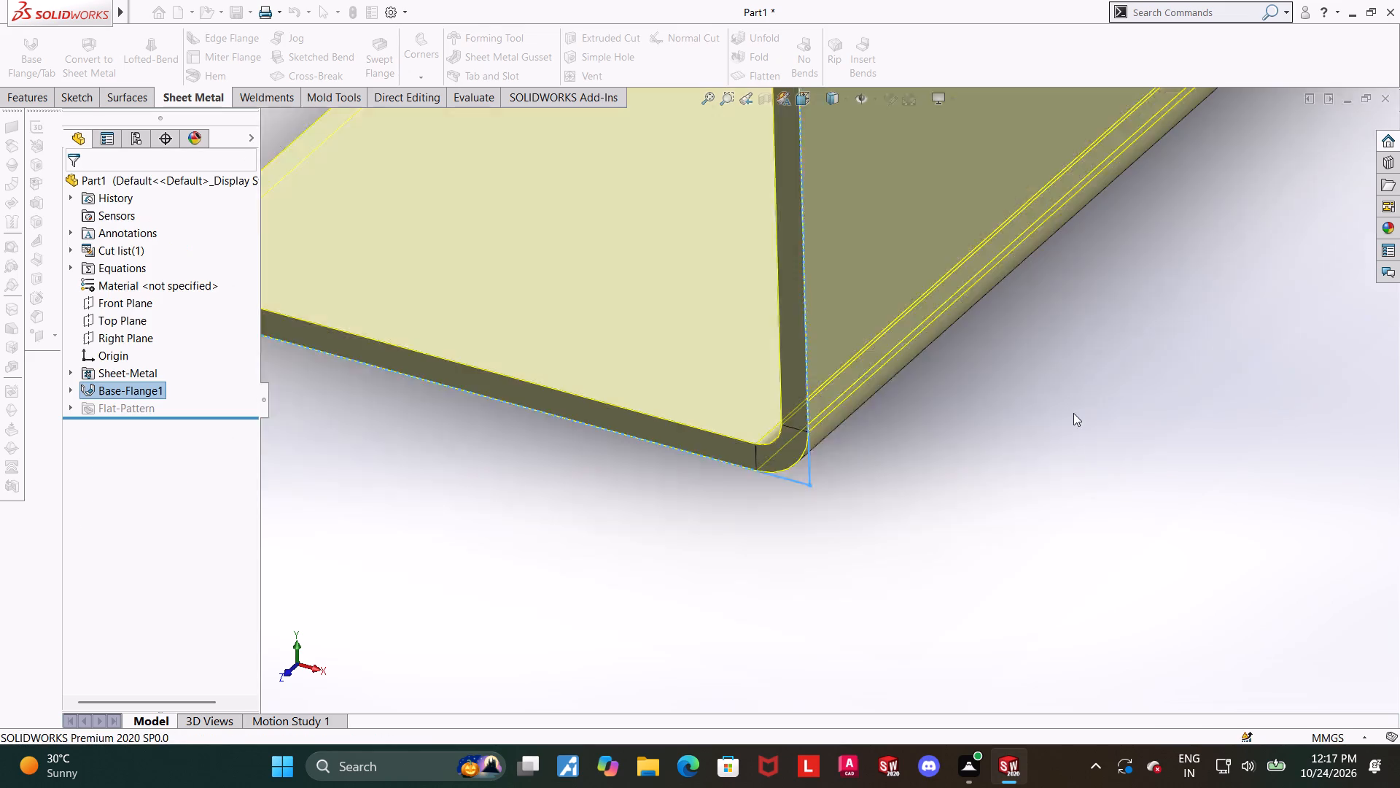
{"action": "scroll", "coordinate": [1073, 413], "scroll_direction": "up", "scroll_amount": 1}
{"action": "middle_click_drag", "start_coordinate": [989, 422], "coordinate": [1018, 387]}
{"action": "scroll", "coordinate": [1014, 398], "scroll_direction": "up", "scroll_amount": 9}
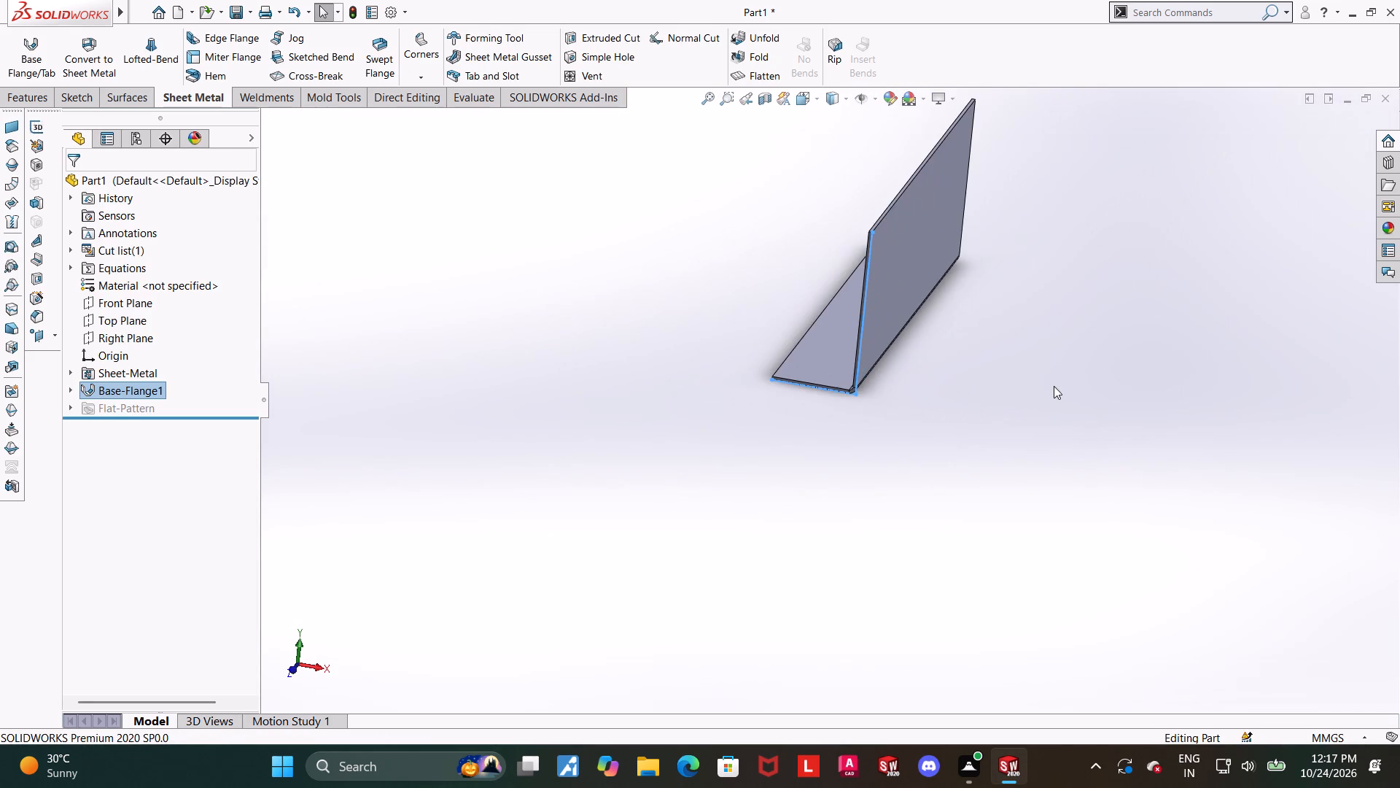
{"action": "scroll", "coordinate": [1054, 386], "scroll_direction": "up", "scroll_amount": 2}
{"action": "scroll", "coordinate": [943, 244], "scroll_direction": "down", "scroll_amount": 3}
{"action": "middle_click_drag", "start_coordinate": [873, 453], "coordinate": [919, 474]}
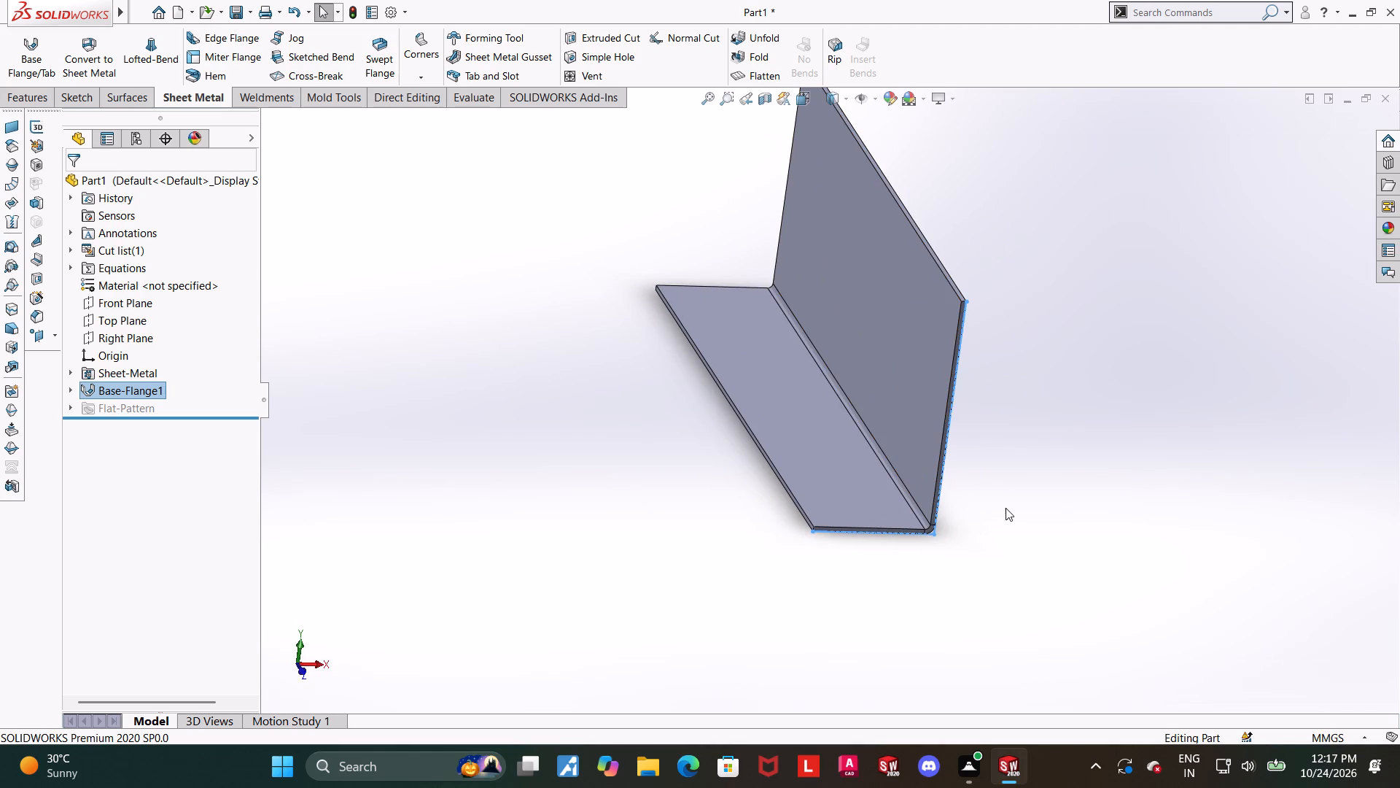
Examine the finished L-shaped base flange and its bend from several sides.
{"action": "scroll", "coordinate": [1010, 495], "scroll_direction": "up", "scroll_amount": 1}
{"action": "scroll", "coordinate": [1008, 460], "scroll_direction": "down", "scroll_amount": 1}
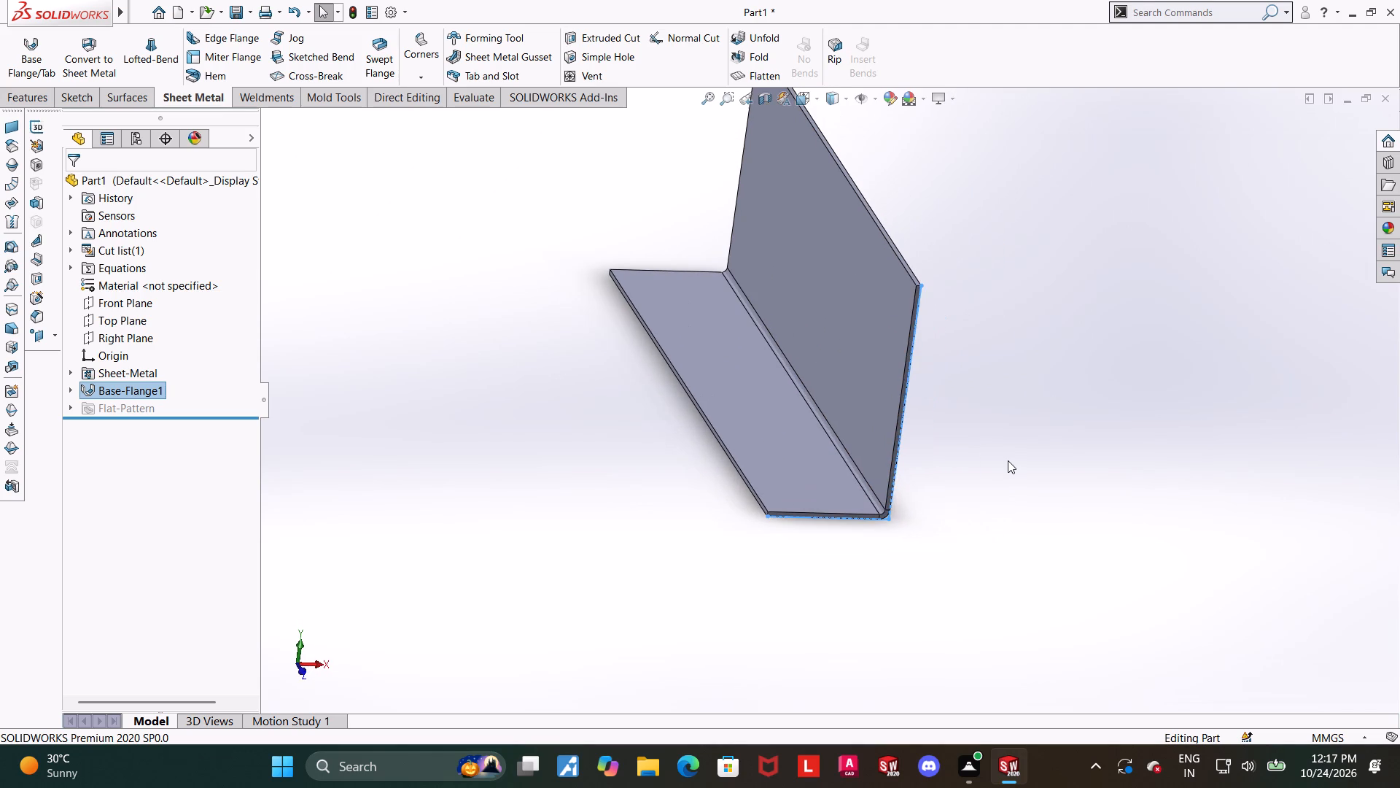
{"action": "middle_click_drag", "start_coordinate": [984, 461], "coordinate": [954, 433]}
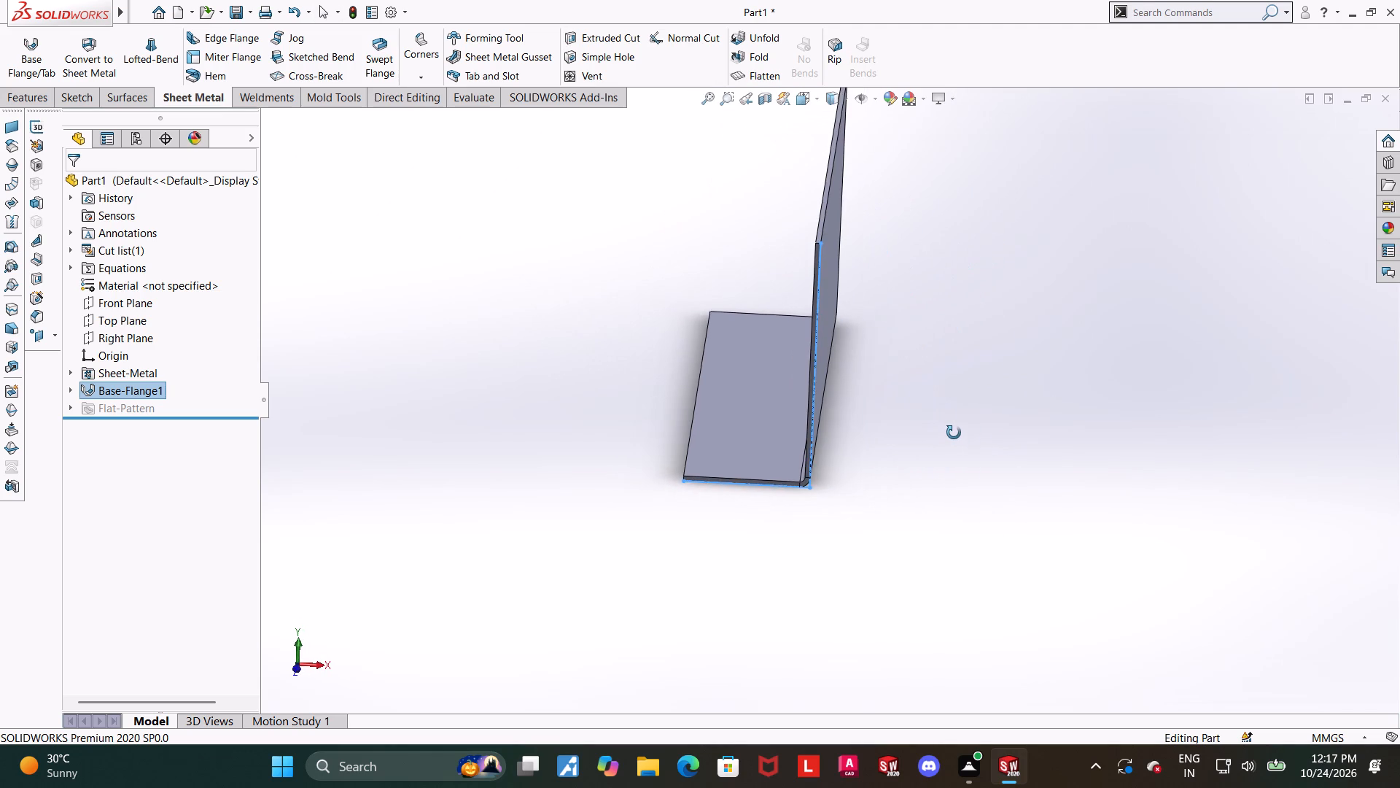
{"action": "middle_click_drag", "start_coordinate": [954, 433], "coordinate": [966, 434]}
{"action": "scroll", "coordinate": [895, 436], "scroll_direction": "down", "scroll_amount": 3}
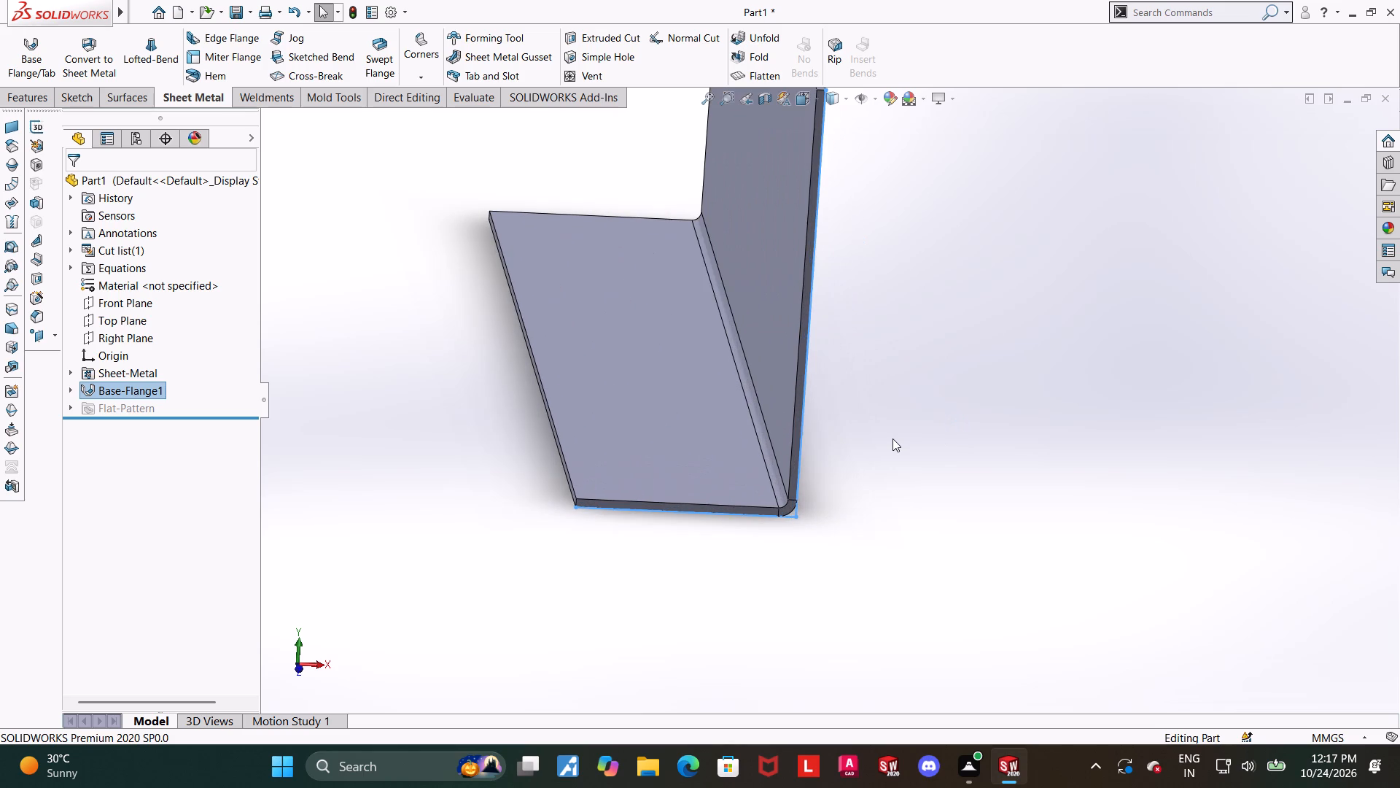
{"action": "scroll", "coordinate": [872, 447], "scroll_direction": "up", "scroll_amount": 2}
{"action": "middle_click_drag", "start_coordinate": [871, 447], "coordinate": [865, 474]}
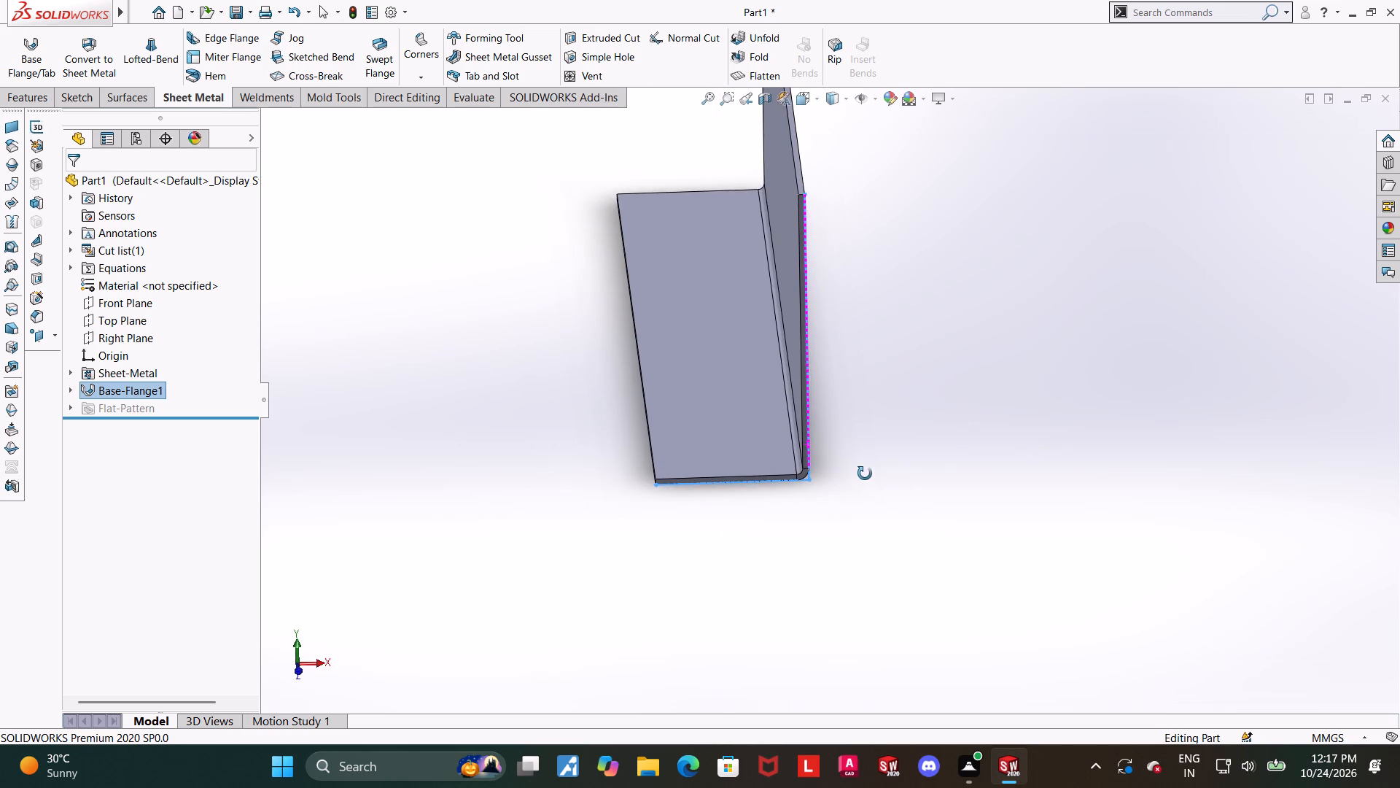
{"action": "middle_click_drag", "start_coordinate": [865, 474], "coordinate": [865, 473]}
{"action": "middle_click_drag", "start_coordinate": [850, 471], "coordinate": [885, 447]}
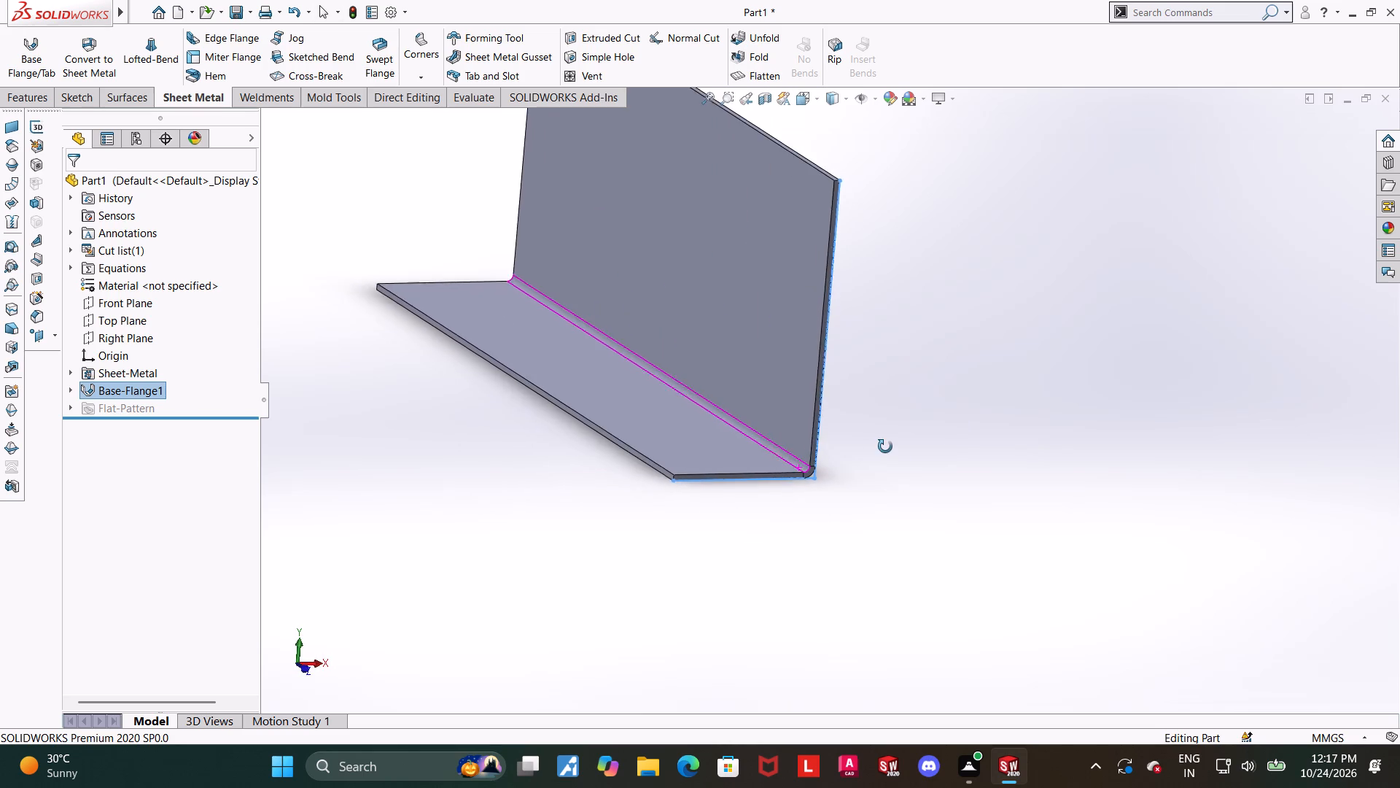
{"action": "middle_click_drag", "start_coordinate": [885, 447], "coordinate": [866, 443]}
{"action": "scroll", "coordinate": [866, 443], "scroll_direction": "up", "scroll_amount": 3}
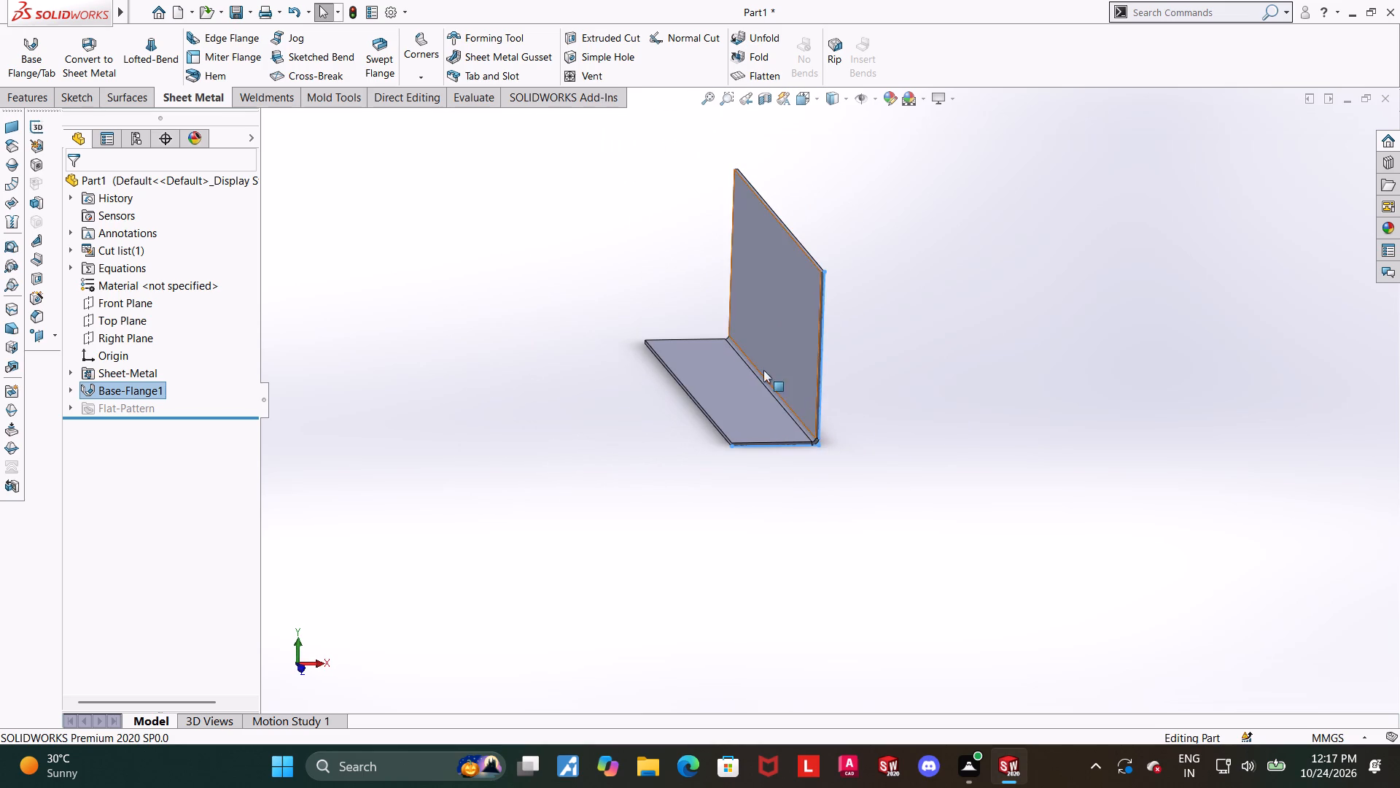
{"action": "middle_click_drag", "start_coordinate": [761, 369], "coordinate": [986, 537]}
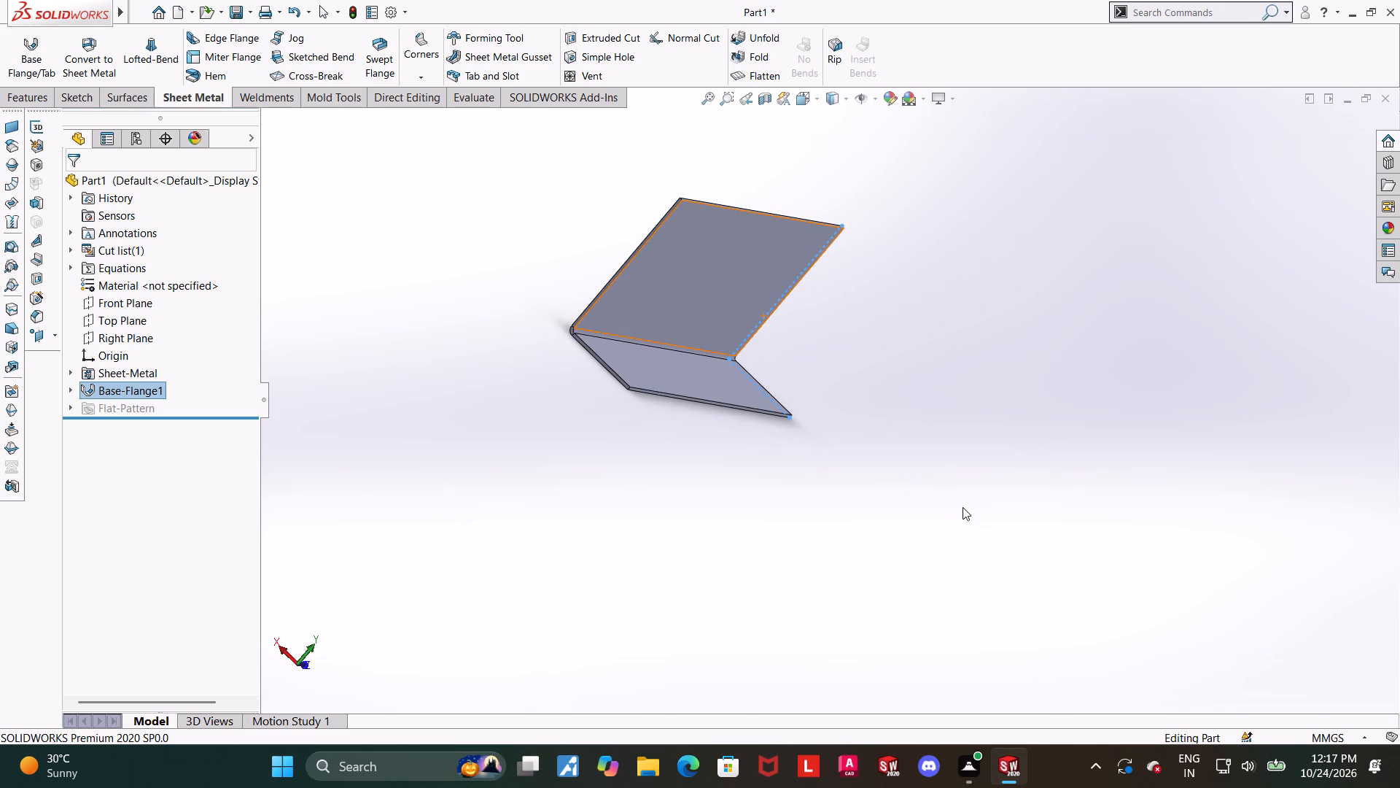
{"action": "middle_click_drag", "start_coordinate": [753, 455], "coordinate": [742, 429]}
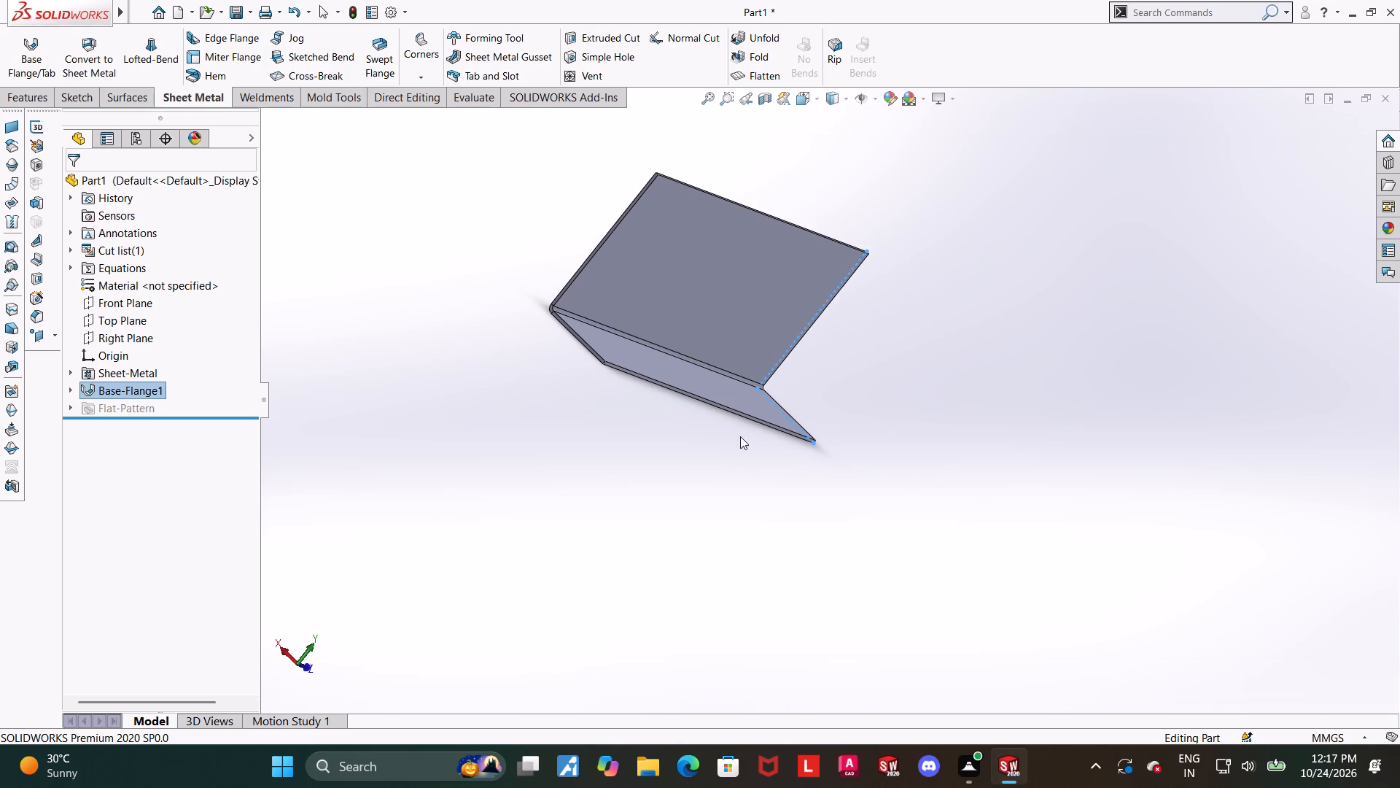
{"action": "middle_click_drag", "start_coordinate": [697, 422], "coordinate": [678, 436]}
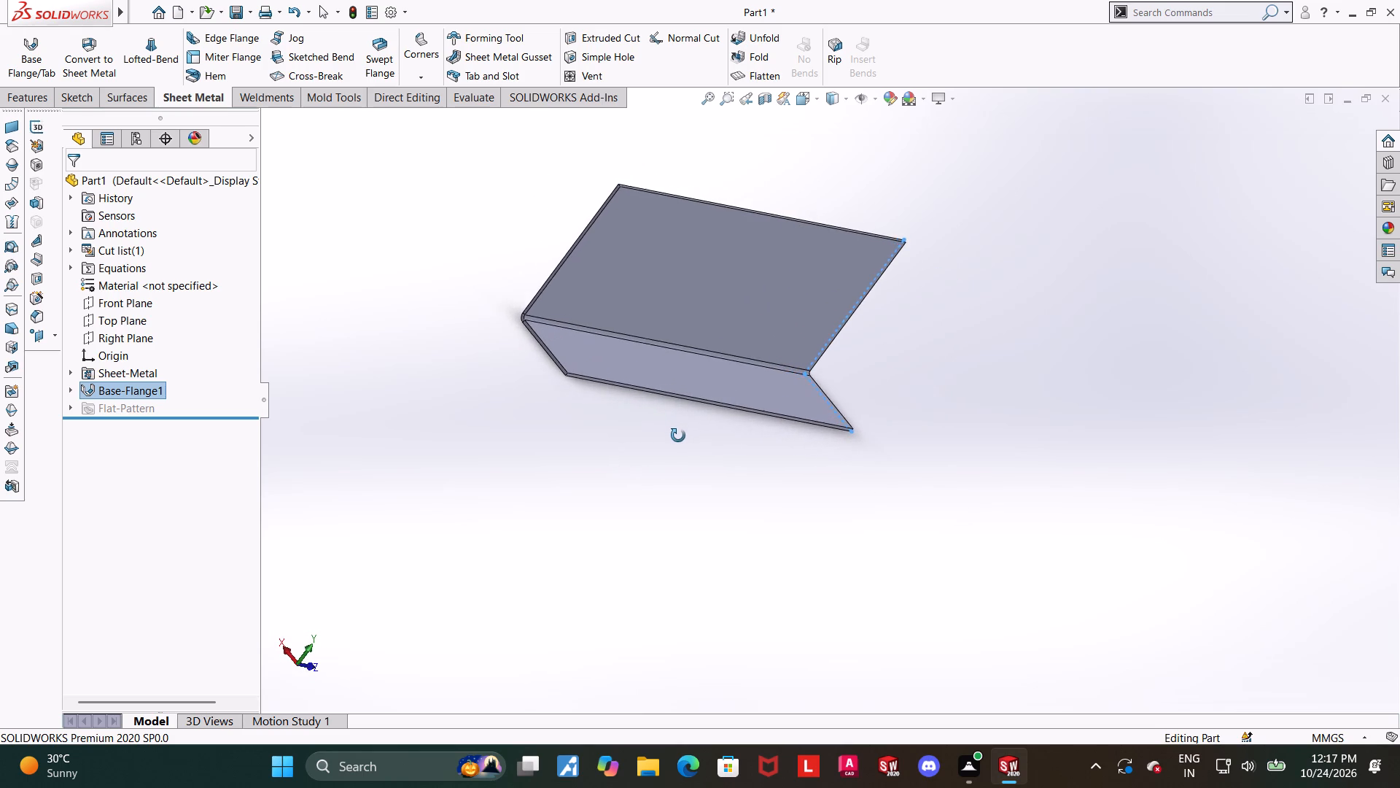
{"action": "middle_click_drag", "start_coordinate": [678, 436], "coordinate": [674, 444]}
{"action": "middle_click_drag", "start_coordinate": [683, 438], "coordinate": [528, 353]}
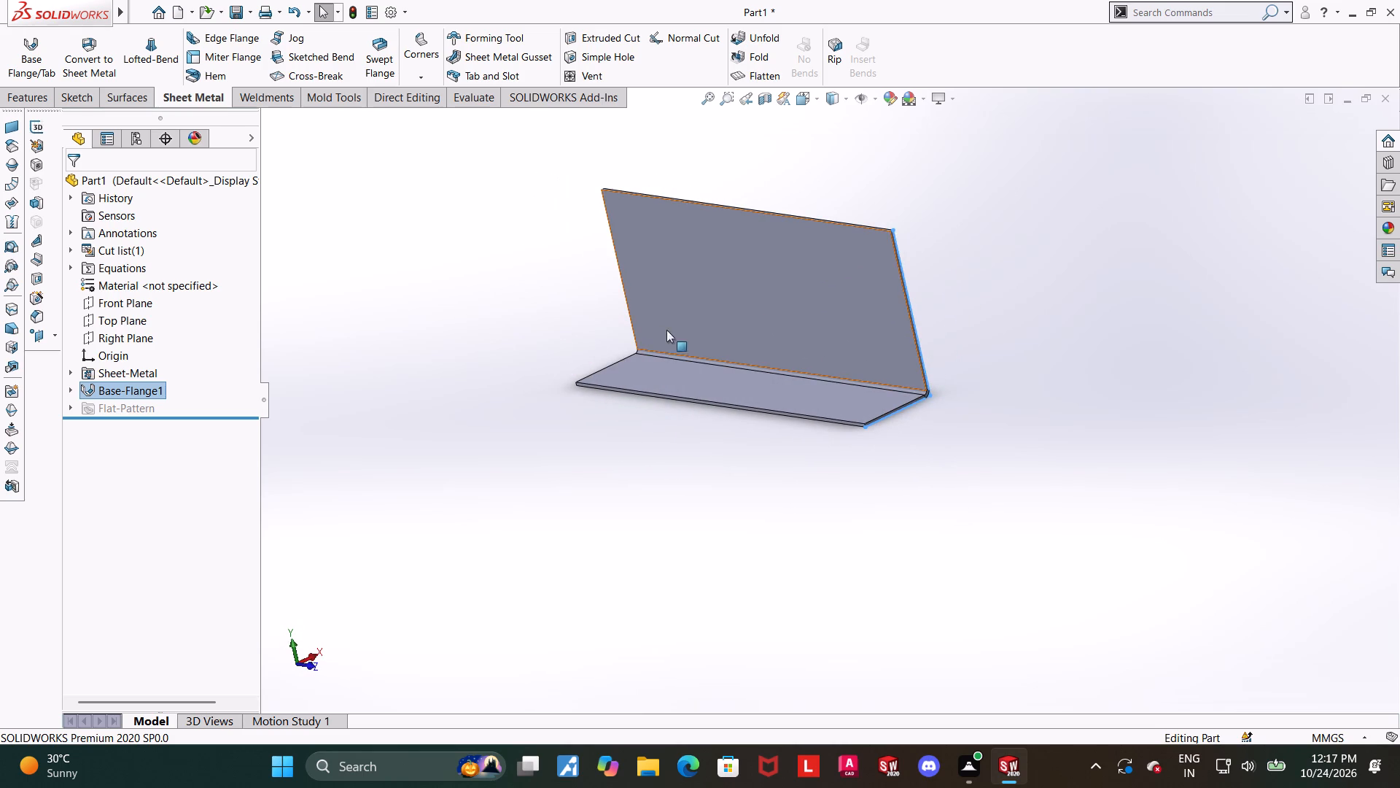
{"action": "scroll", "coordinate": [689, 327], "scroll_direction": "down", "scroll_amount": 1}
{"action": "middle_click_drag", "start_coordinate": [677, 325], "coordinate": [647, 332]}
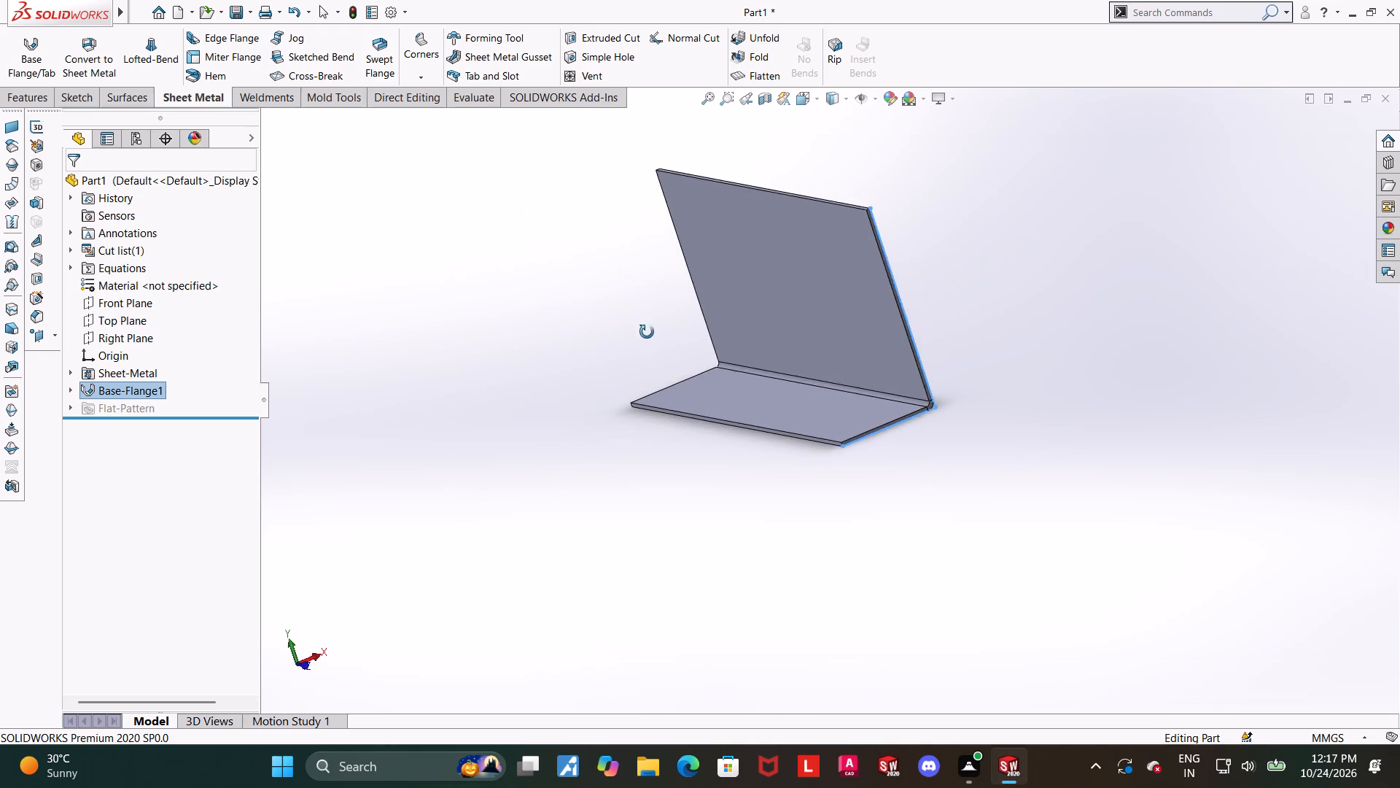
{"action": "middle_click_drag", "start_coordinate": [647, 332], "coordinate": [646, 332]}
{"action": "scroll", "coordinate": [831, 350], "scroll_direction": "down", "scroll_amount": 2}
{"action": "middle_click_drag", "start_coordinate": [790, 365], "coordinate": [790, 374]}
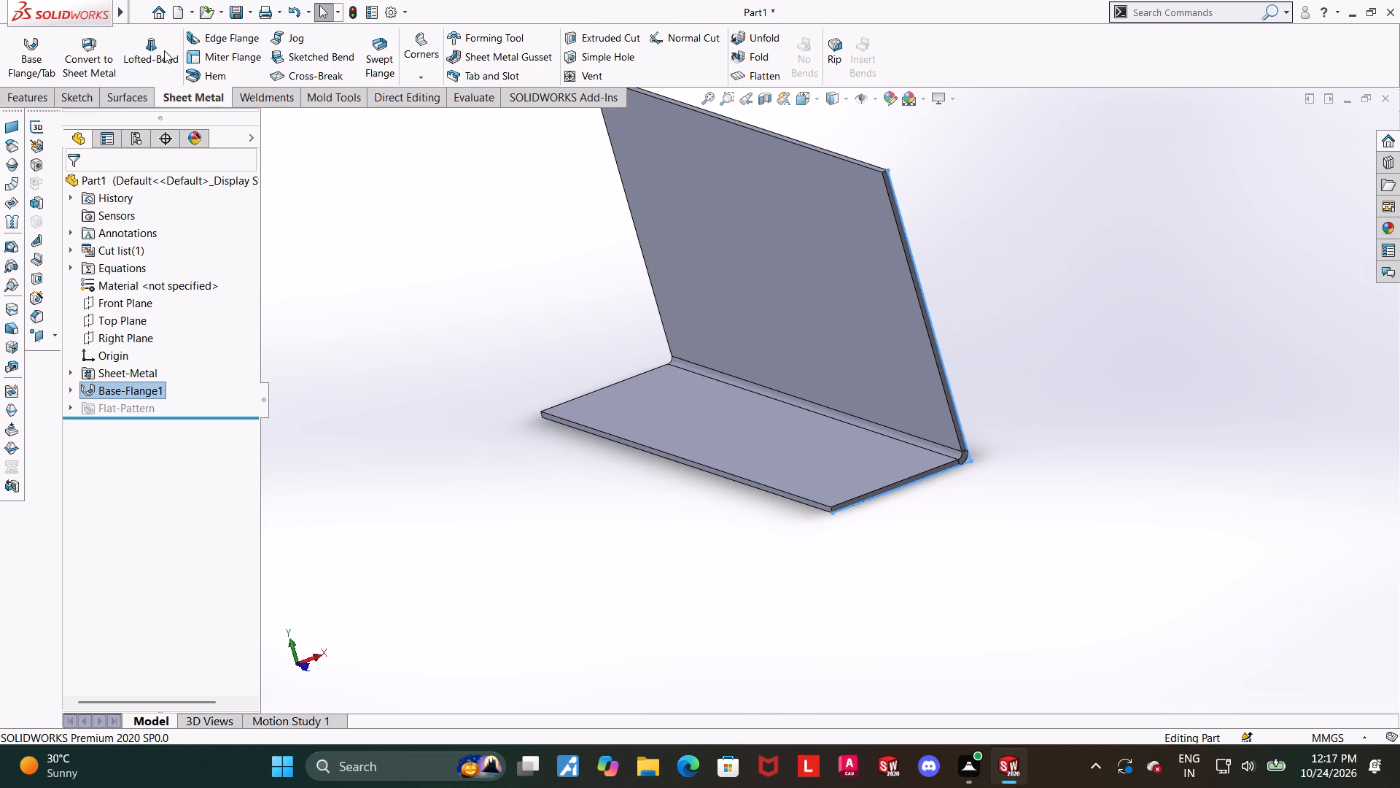
Start an Edge Flange on the vertical front edge of the tall wall, directed inward above the short leg.
{"action": "left_click", "coordinate": [195, 39]}
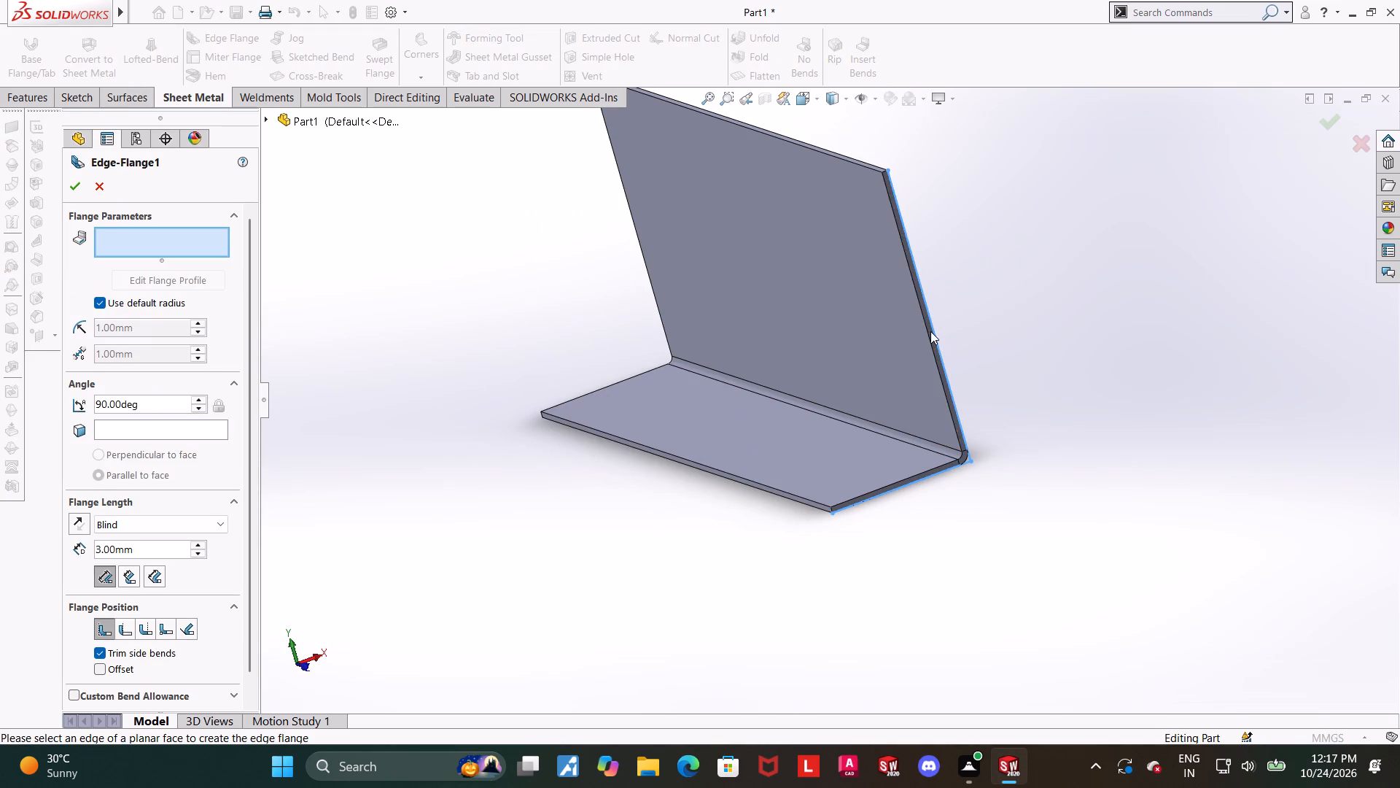
{"action": "left_click", "coordinate": [928, 332]}
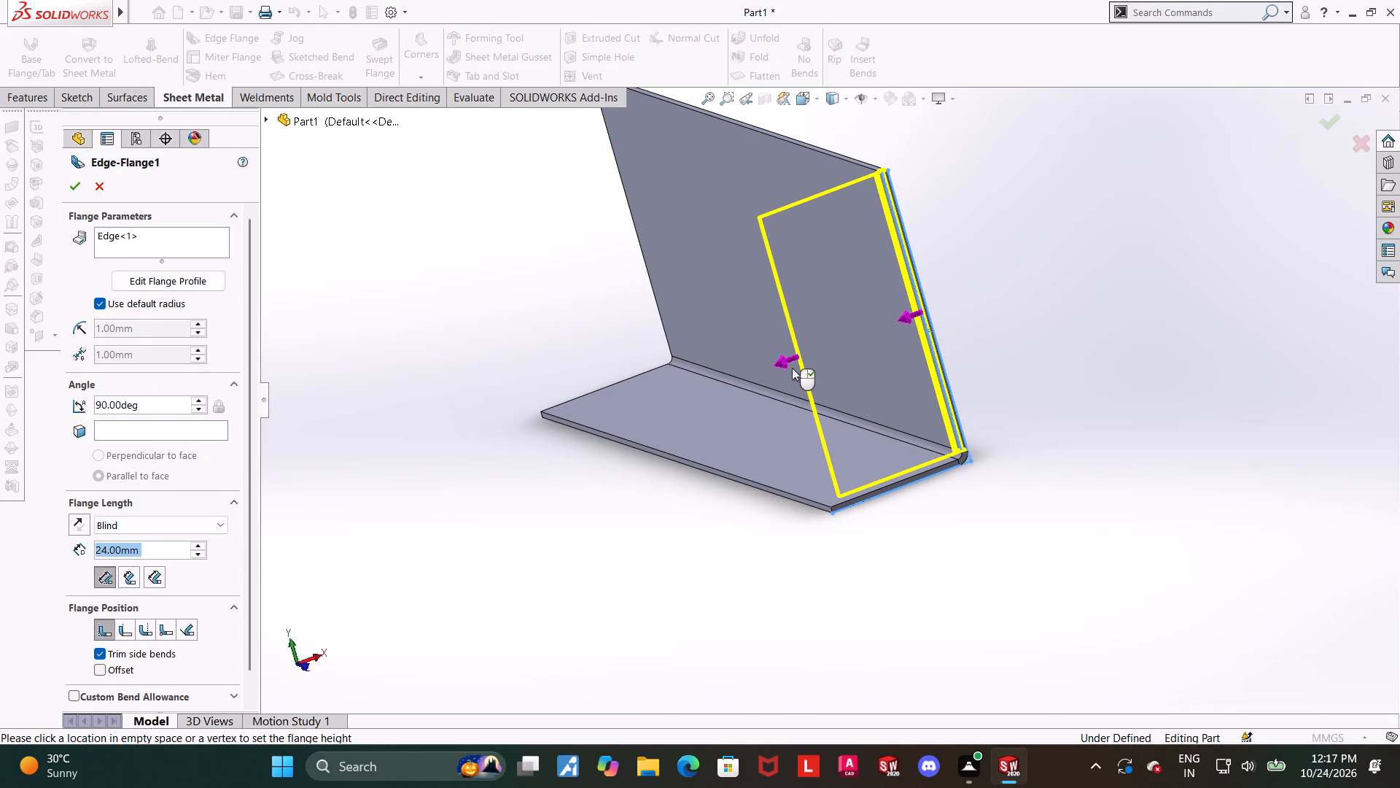
{"action": "left_click", "coordinate": [790, 368]}
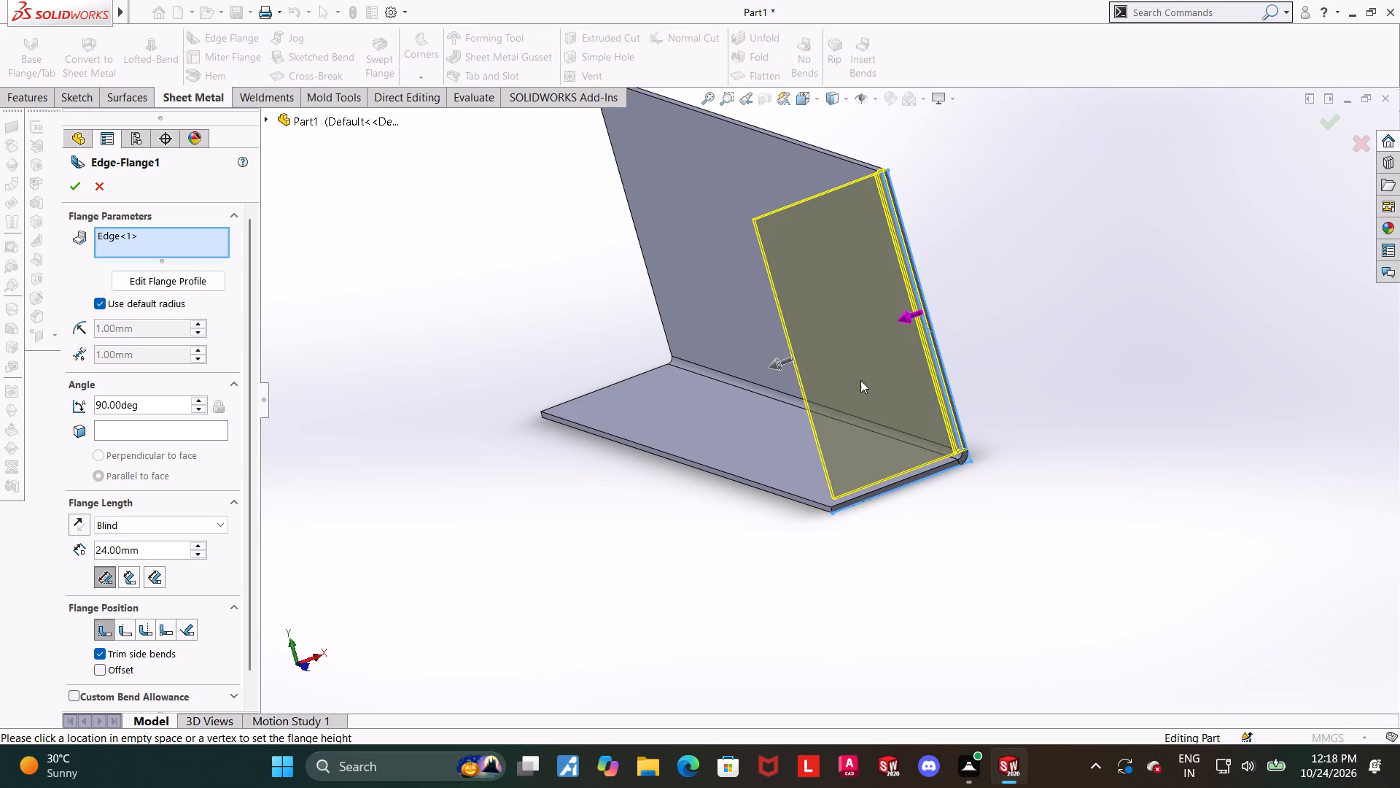
Set the edge flange's Blind length to 24.75 mm.
{"action": "middle_click_drag", "start_coordinate": [1062, 358], "coordinate": [1026, 449]}
{"action": "scroll", "coordinate": [746, 490], "scroll_direction": "down", "scroll_amount": 1}
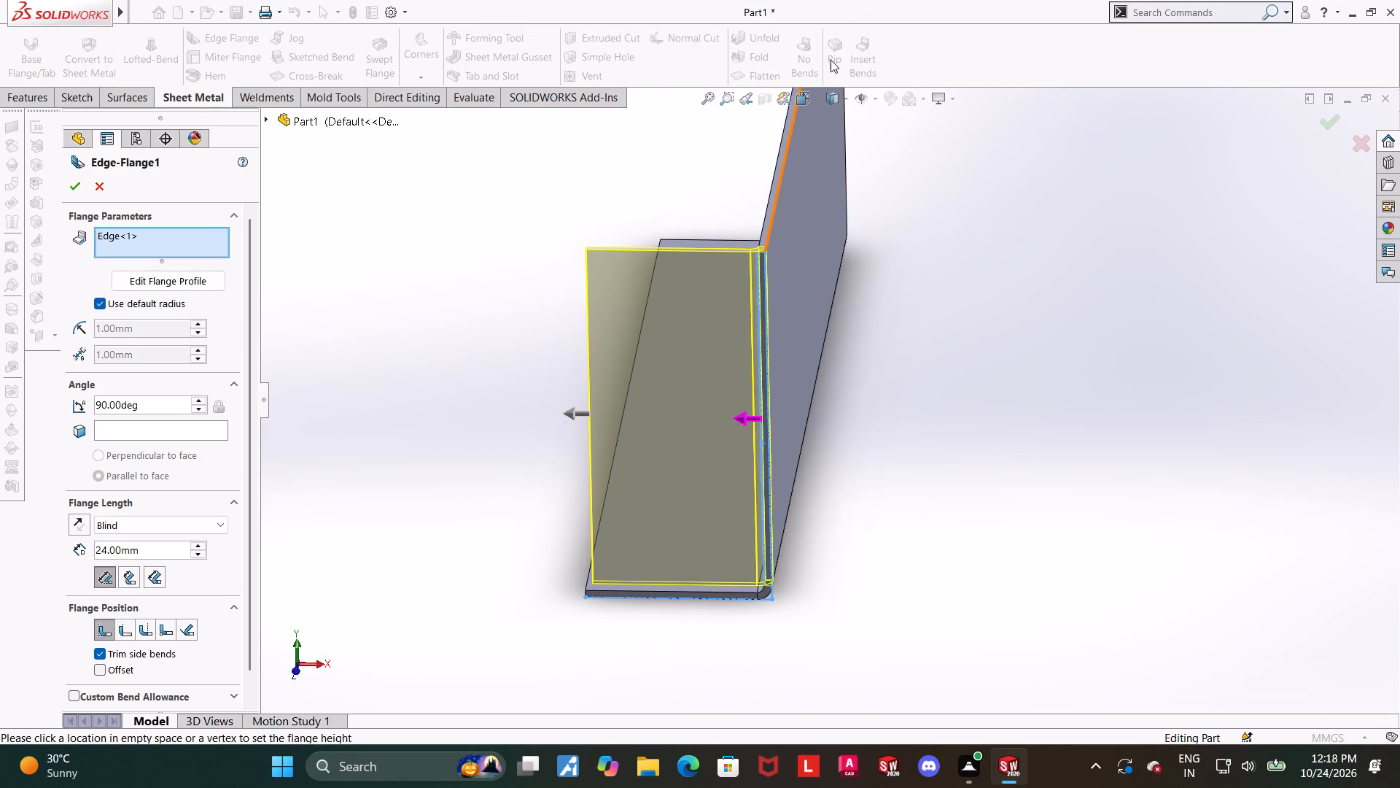
{"action": "left_click", "coordinate": [804, 95]}
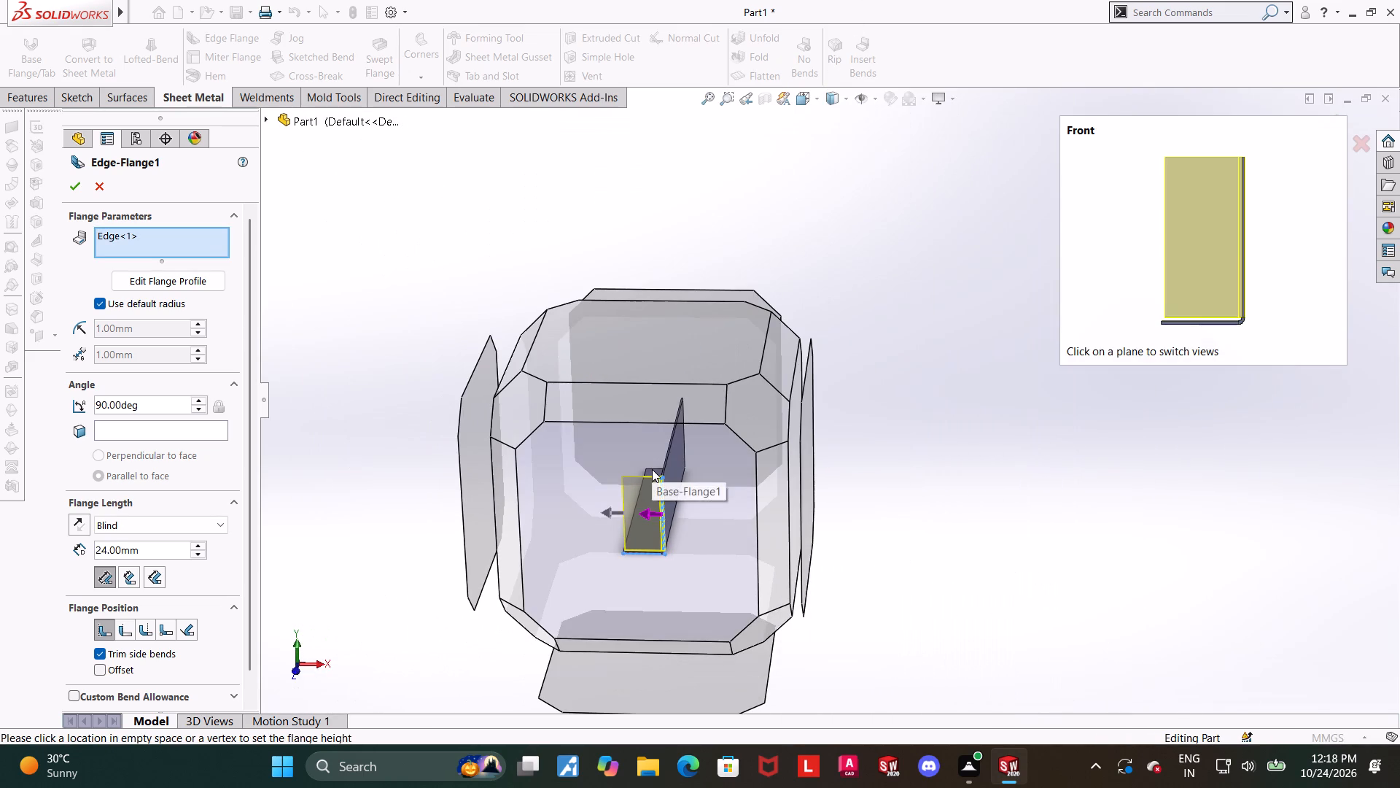
{"action": "left_click", "coordinate": [653, 469]}
{"action": "scroll", "coordinate": [956, 455], "scroll_direction": "down", "scroll_amount": 1}
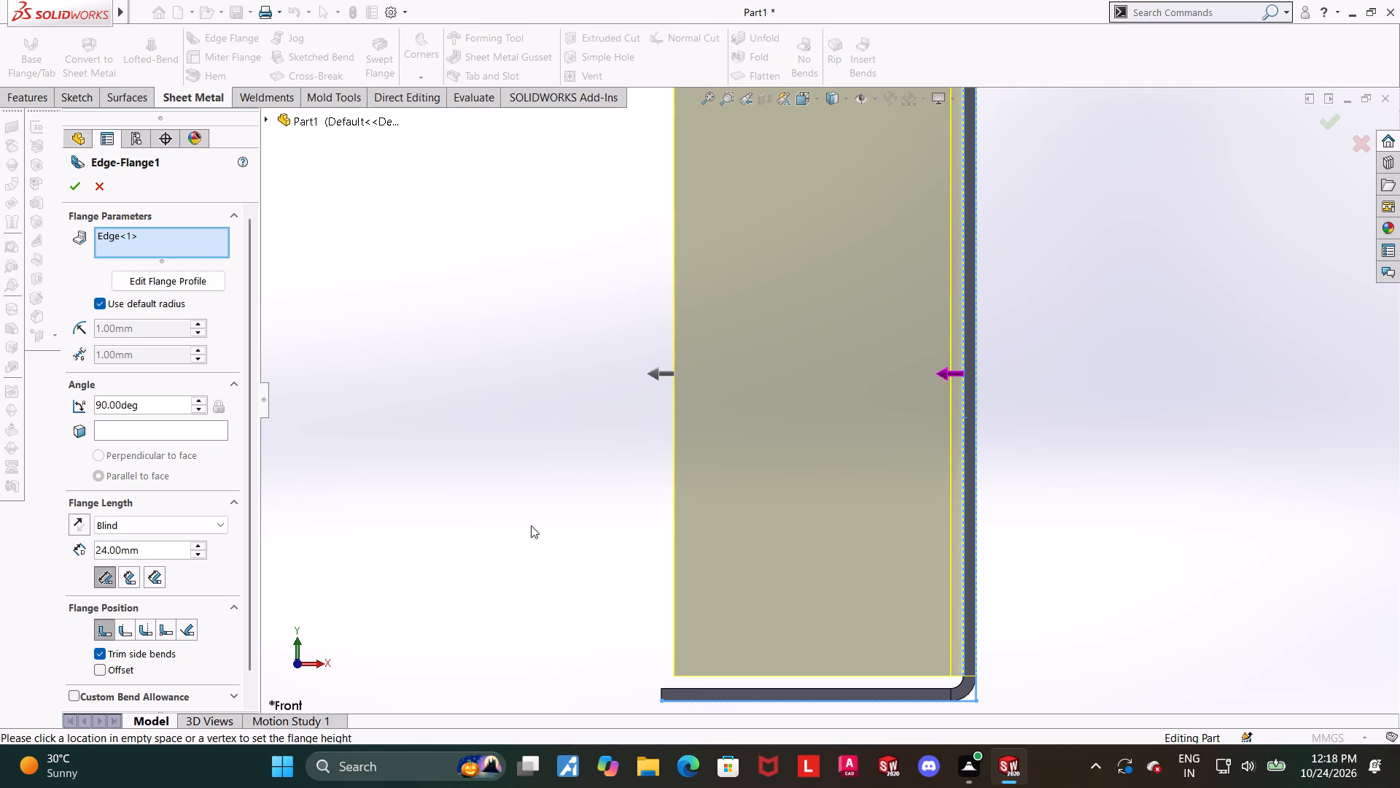
{"action": "left_click_drag", "start_coordinate": [249, 543], "coordinate": [249, 571]}
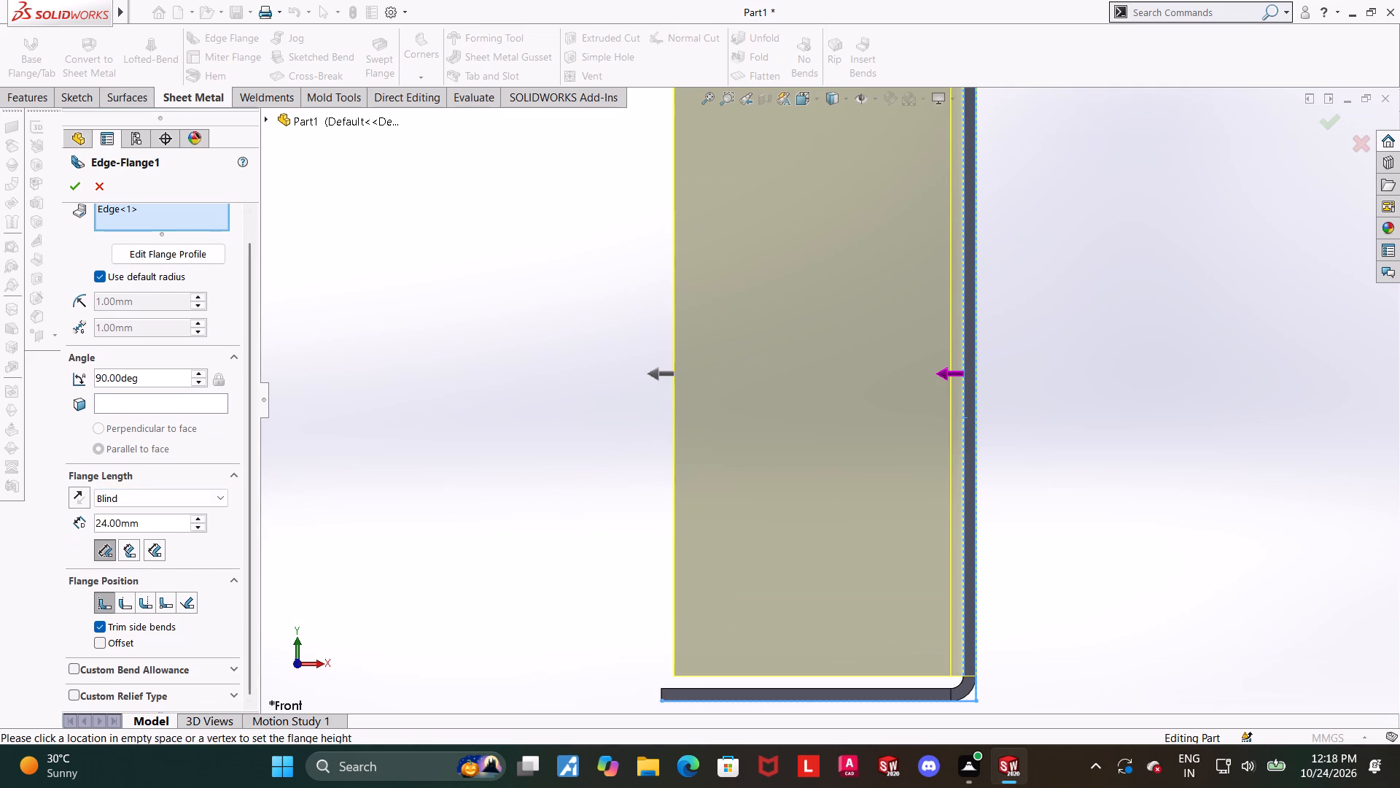
{"action": "left_click_drag", "start_coordinate": [171, 528], "coordinate": [36, 505]}
{"action": "type", "text": "24.75"}
{"action": "key", "text": "Return"}
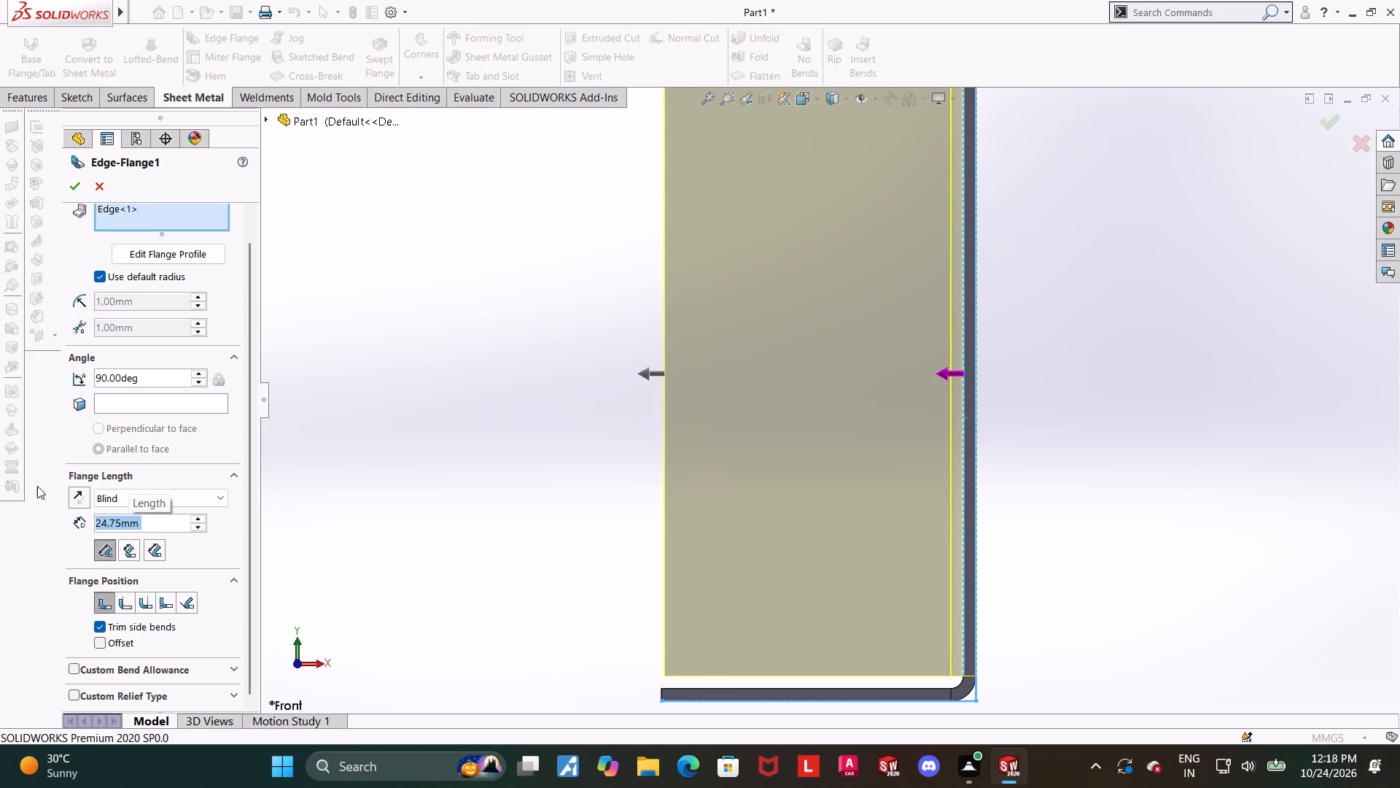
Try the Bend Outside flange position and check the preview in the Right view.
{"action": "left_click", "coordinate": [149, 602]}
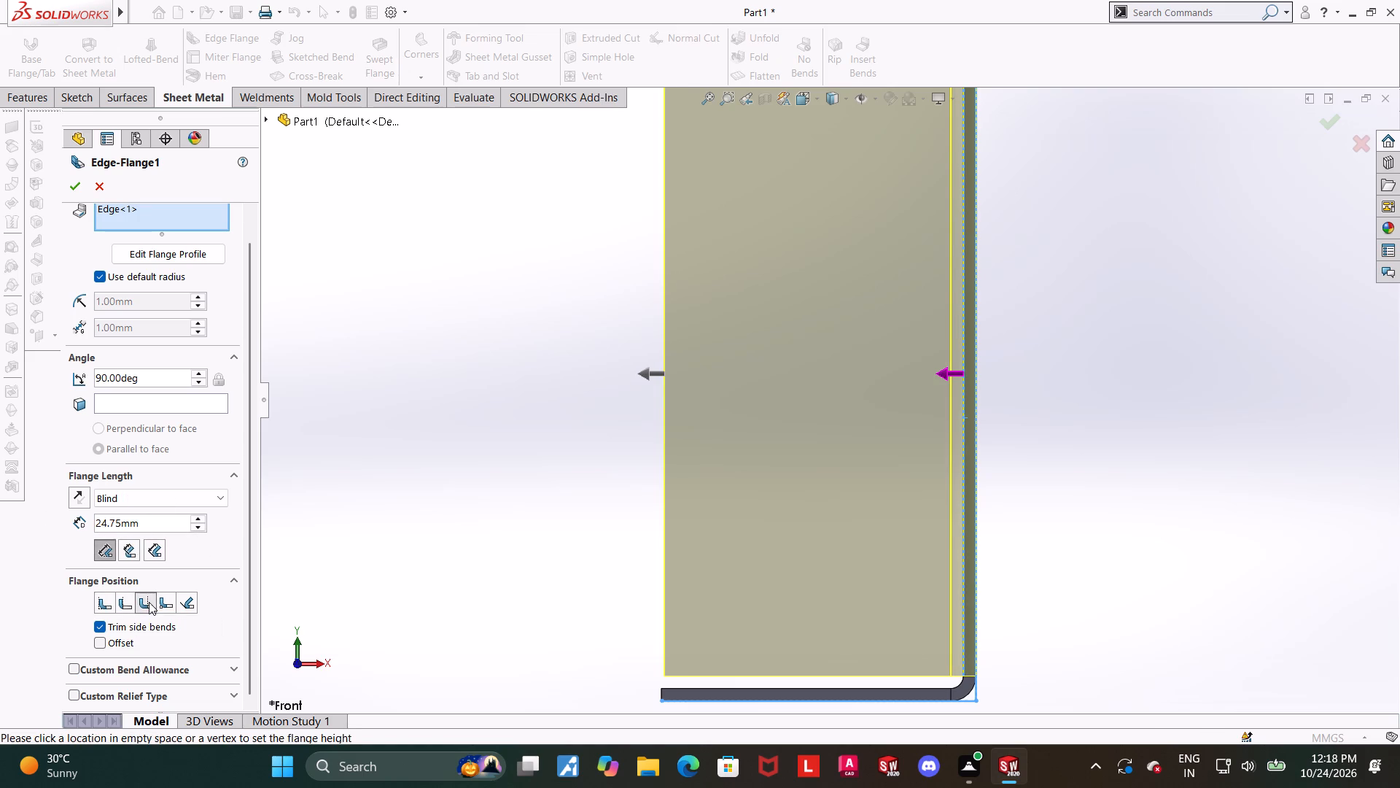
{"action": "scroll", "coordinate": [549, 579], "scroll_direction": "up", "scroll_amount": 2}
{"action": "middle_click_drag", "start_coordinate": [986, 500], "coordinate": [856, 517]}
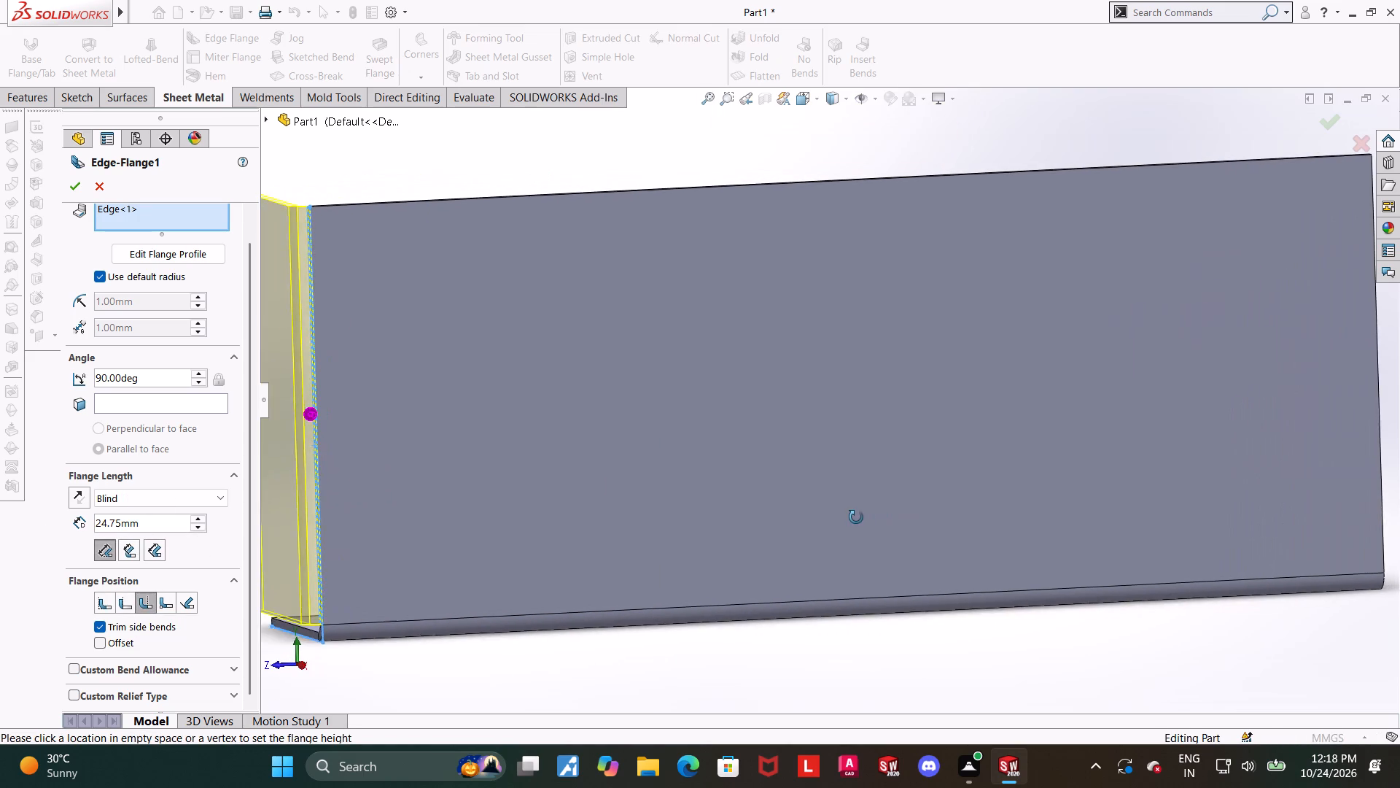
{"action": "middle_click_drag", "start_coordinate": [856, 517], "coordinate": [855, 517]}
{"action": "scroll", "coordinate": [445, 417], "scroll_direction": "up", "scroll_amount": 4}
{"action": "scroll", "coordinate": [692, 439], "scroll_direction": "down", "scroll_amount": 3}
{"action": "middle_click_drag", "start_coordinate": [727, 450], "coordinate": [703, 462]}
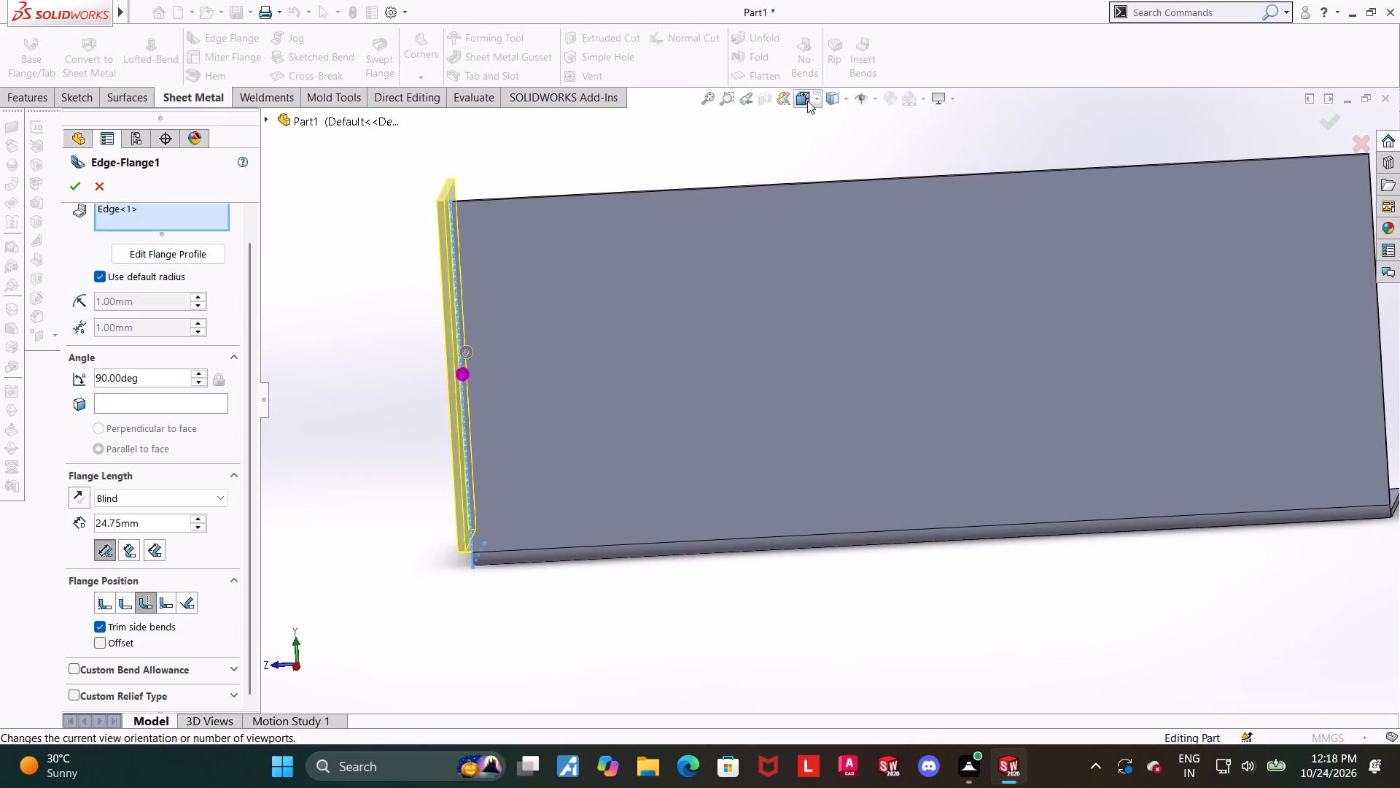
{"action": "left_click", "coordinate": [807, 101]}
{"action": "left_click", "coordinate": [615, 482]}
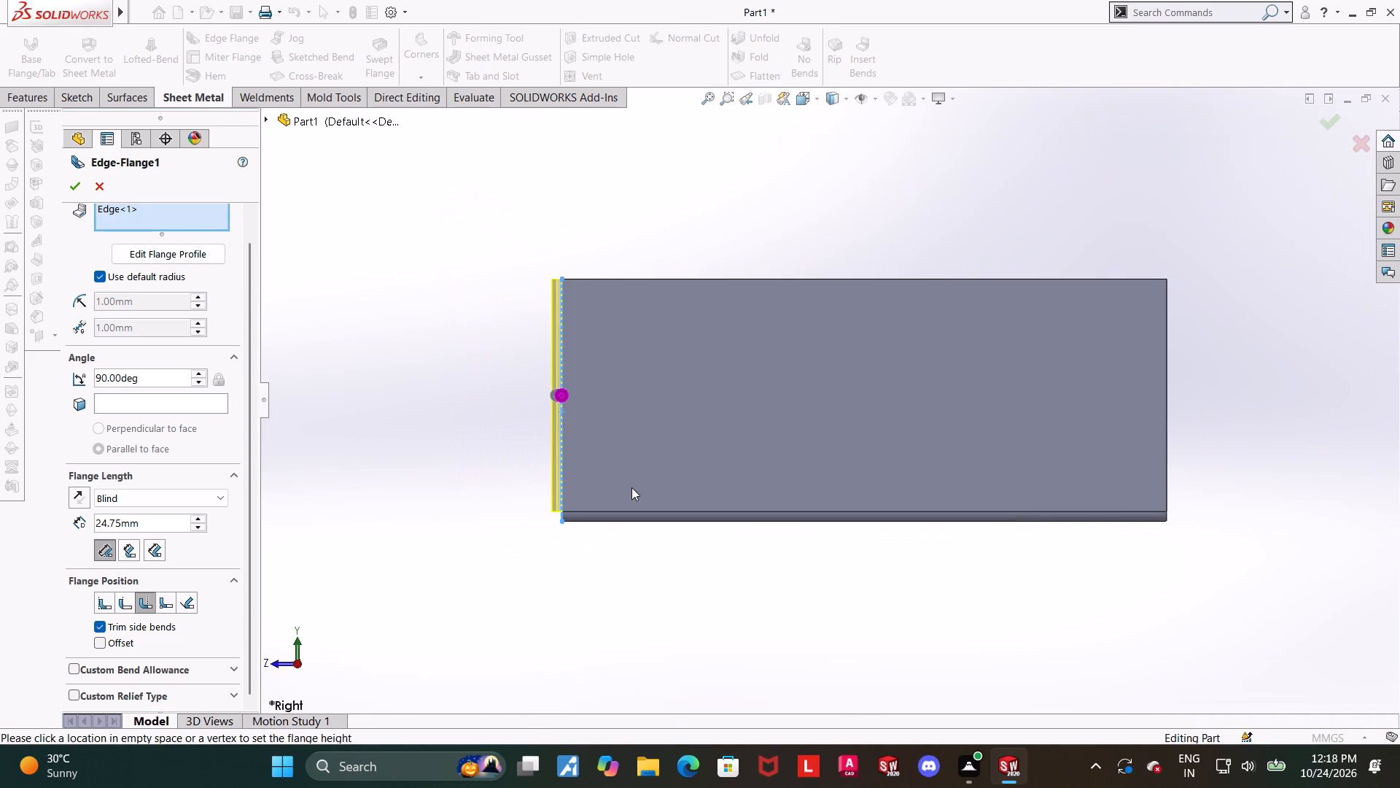
Set the edge flange's position to Material Outside, comparing it against Bend Outside.
{"action": "left_click", "coordinate": [130, 600]}
{"action": "scroll", "coordinate": [577, 503], "scroll_direction": "down", "scroll_amount": 5}
{"action": "scroll", "coordinate": [675, 369], "scroll_direction": "down", "scroll_amount": 3}
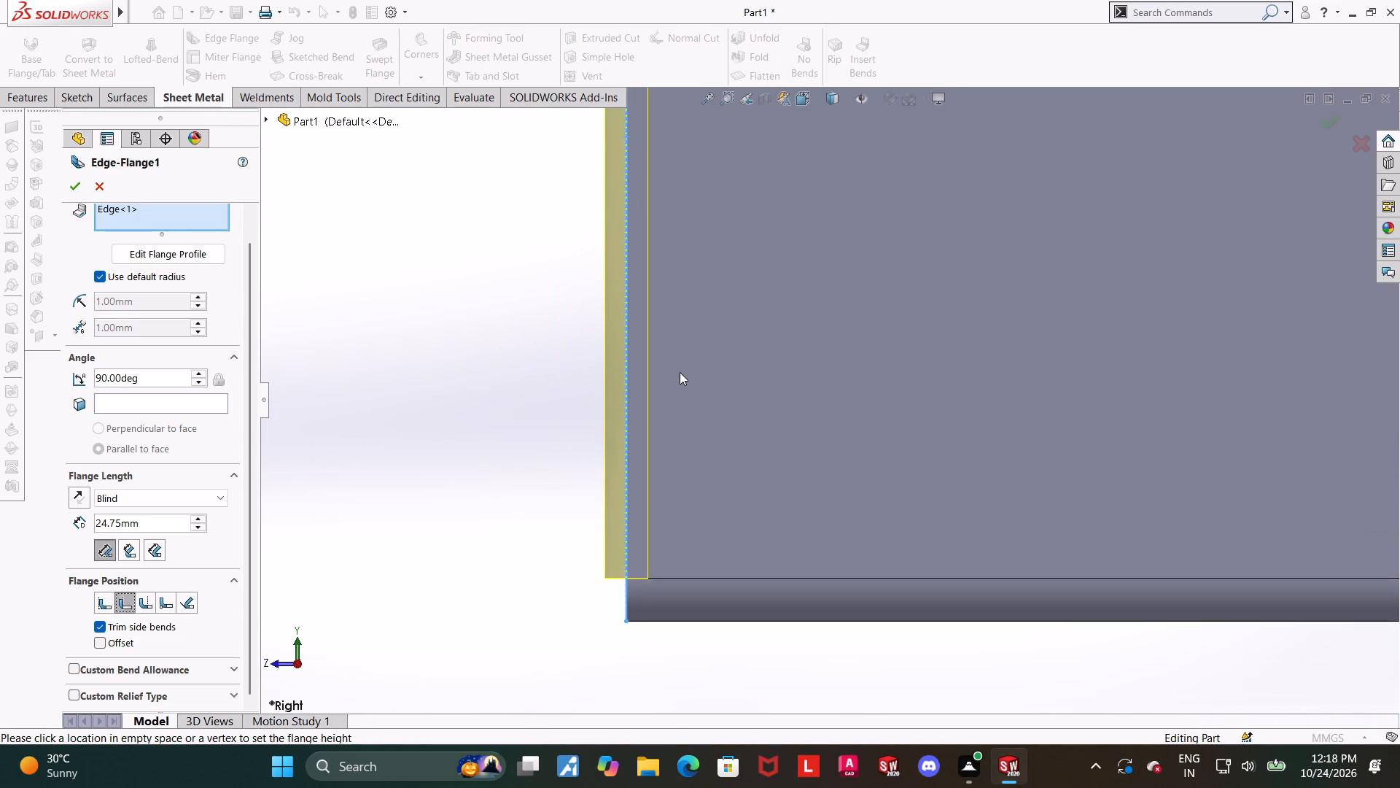
{"action": "scroll", "coordinate": [680, 373], "scroll_direction": "up", "scroll_amount": 3}
{"action": "middle_click_drag", "start_coordinate": [659, 428], "coordinate": [698, 456]}
{"action": "scroll", "coordinate": [695, 455], "scroll_direction": "up", "scroll_amount": 1}
{"action": "middle_click_drag", "start_coordinate": [347, 489], "coordinate": [322, 471]}
{"action": "left_click", "coordinate": [146, 600]}
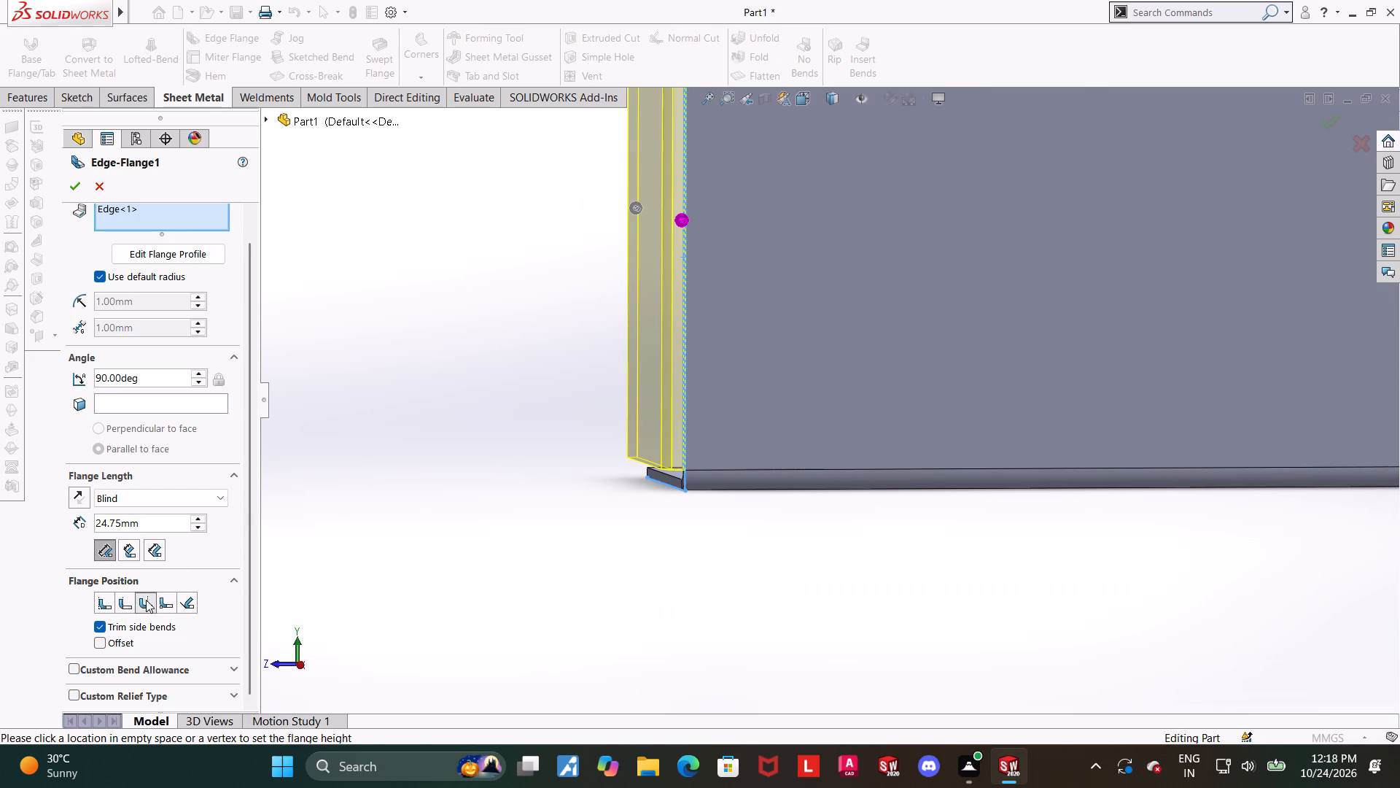
{"action": "left_click", "coordinate": [117, 601]}
Examine the edge flange preview around the bend and bottom corner from several angles and in the Front view.
{"action": "scroll", "coordinate": [715, 516], "scroll_direction": "up", "scroll_amount": 1}
{"action": "middle_click_drag", "start_coordinate": [716, 516], "coordinate": [844, 535]}
{"action": "scroll", "coordinate": [898, 516], "scroll_direction": "up", "scroll_amount": 4}
{"action": "middle_click_drag", "start_coordinate": [809, 375], "coordinate": [847, 410]}
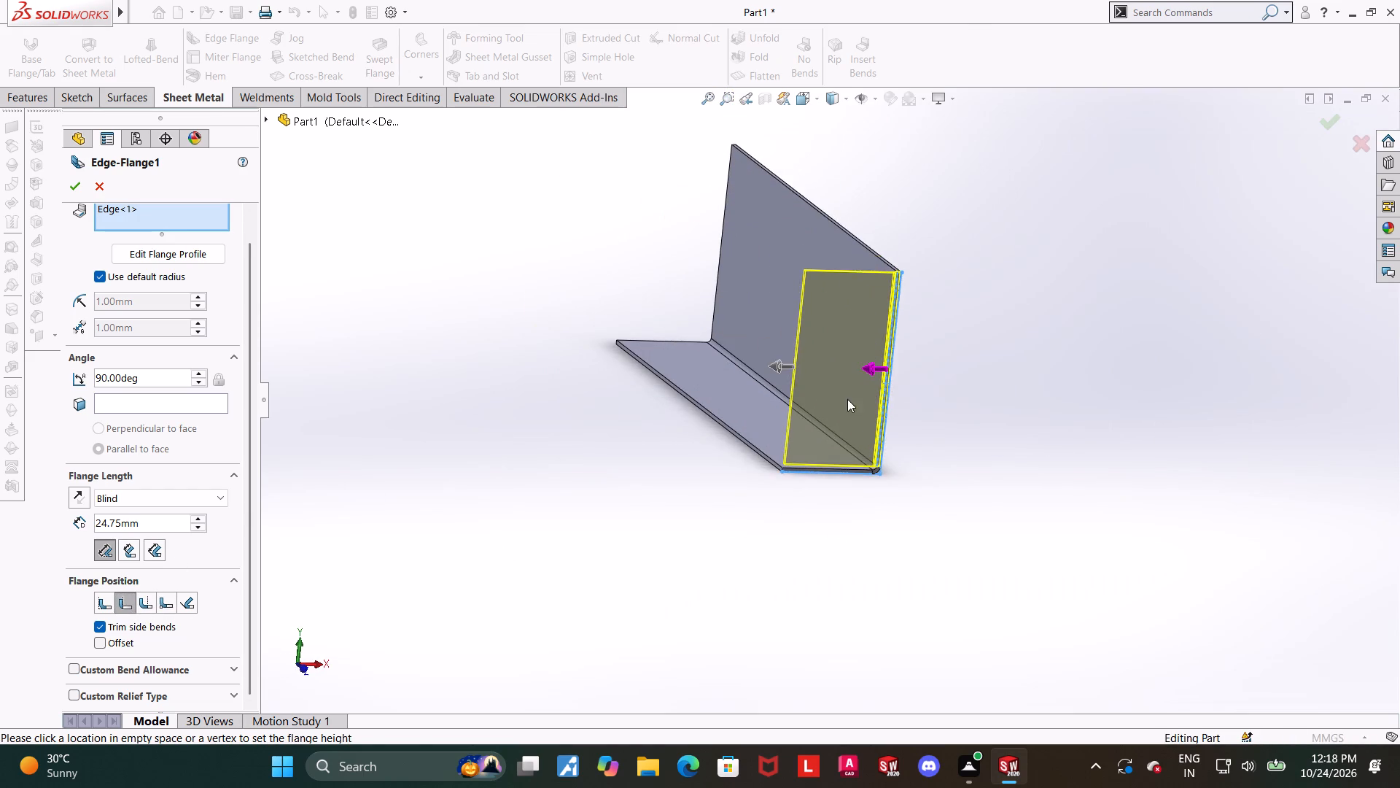
{"action": "scroll", "coordinate": [847, 307], "scroll_direction": "down", "scroll_amount": 4}
{"action": "middle_click_drag", "start_coordinate": [811, 398], "coordinate": [812, 435]}
{"action": "scroll", "coordinate": [811, 435], "scroll_direction": "up", "scroll_amount": 5}
{"action": "scroll", "coordinate": [877, 474], "scroll_direction": "down", "scroll_amount": 2}
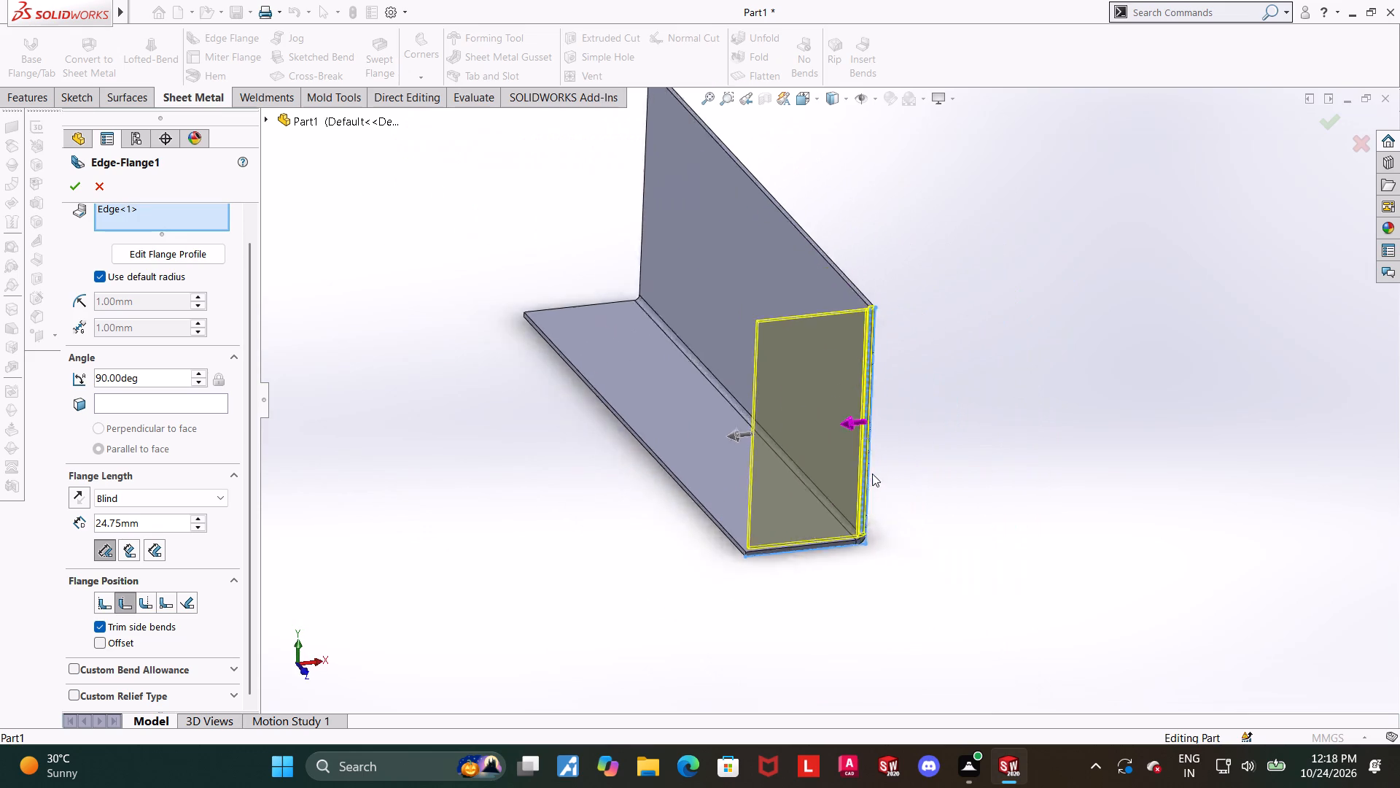
{"action": "scroll", "coordinate": [872, 474], "scroll_direction": "down", "scroll_amount": 2}
{"action": "middle_click_drag", "start_coordinate": [860, 481], "coordinate": [822, 467]}
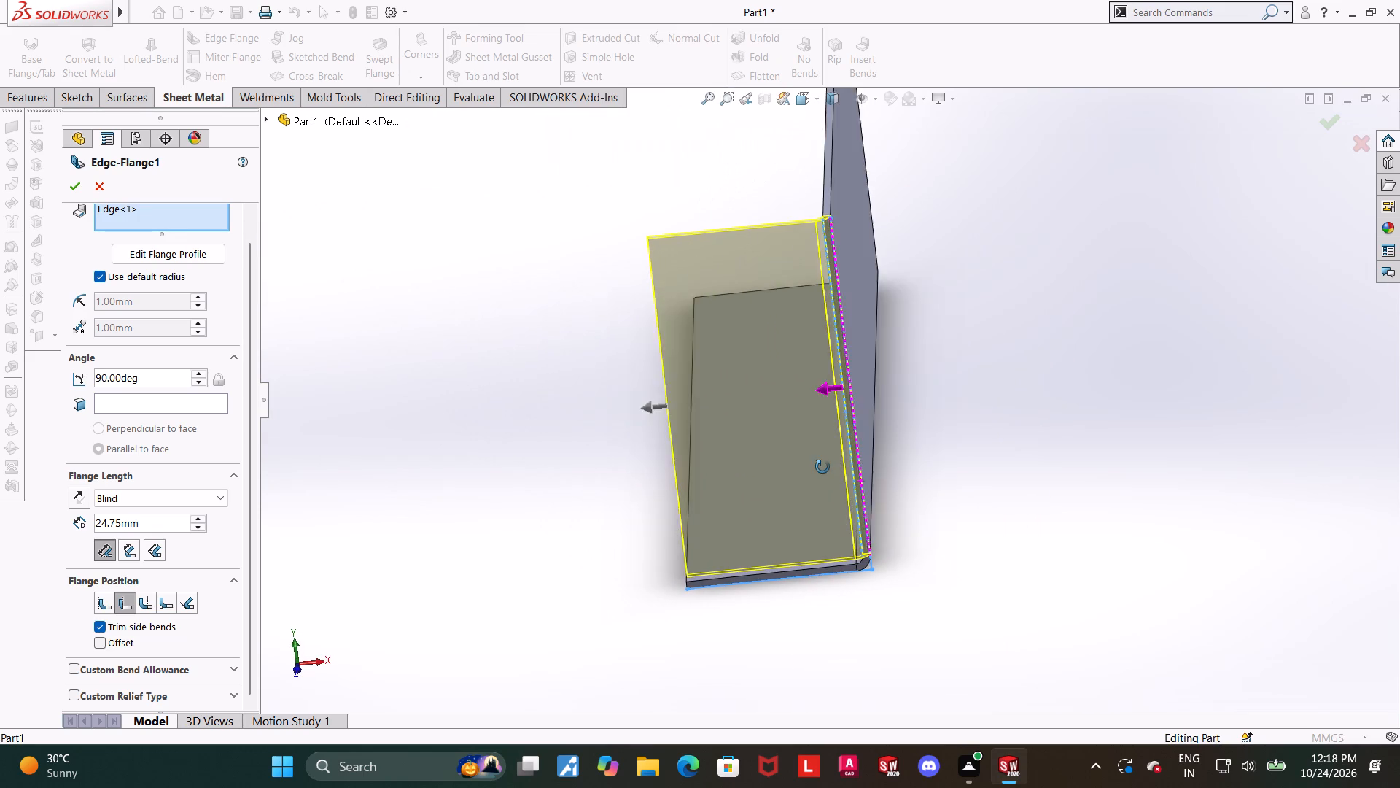
{"action": "middle_click_drag", "start_coordinate": [822, 467], "coordinate": [833, 452]}
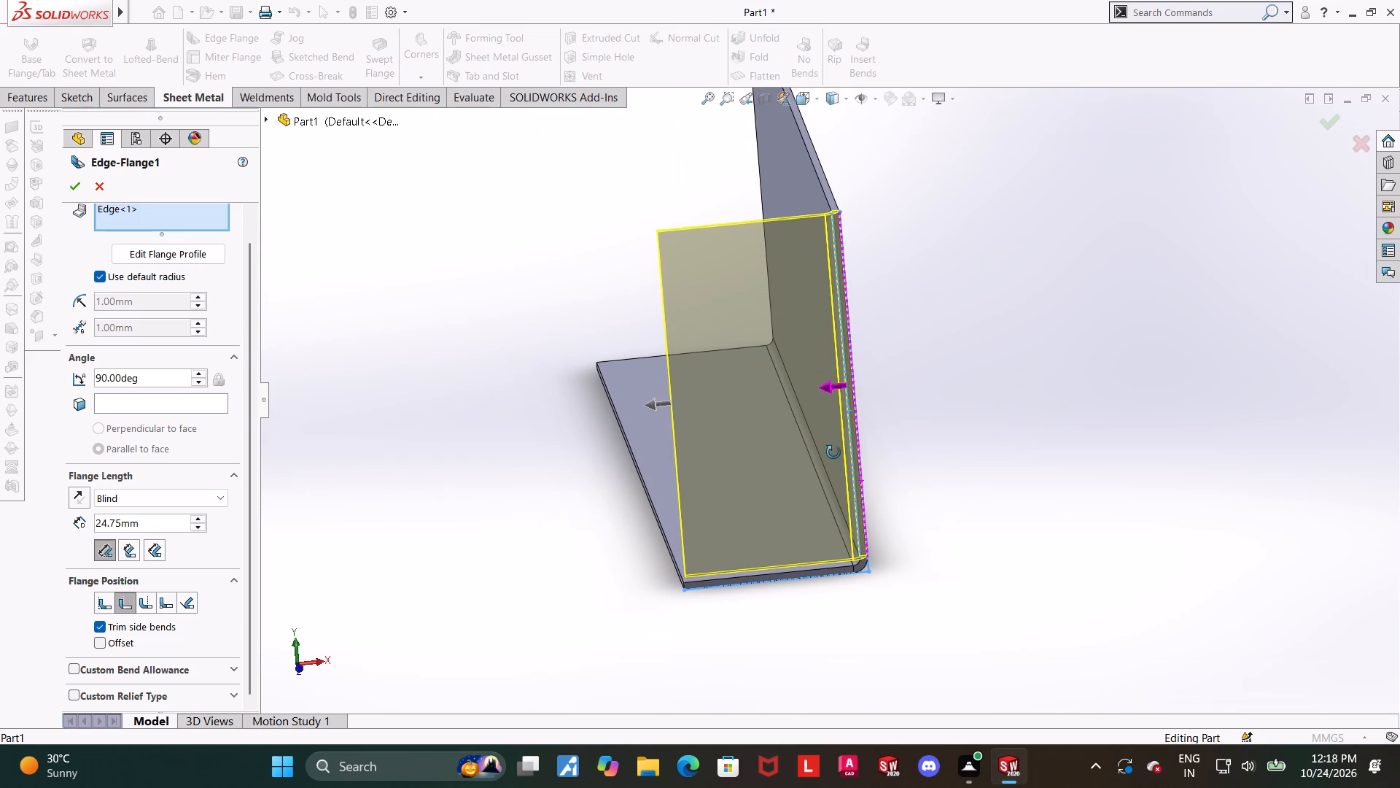
{"action": "middle_click_drag", "start_coordinate": [833, 452], "coordinate": [679, 424]}
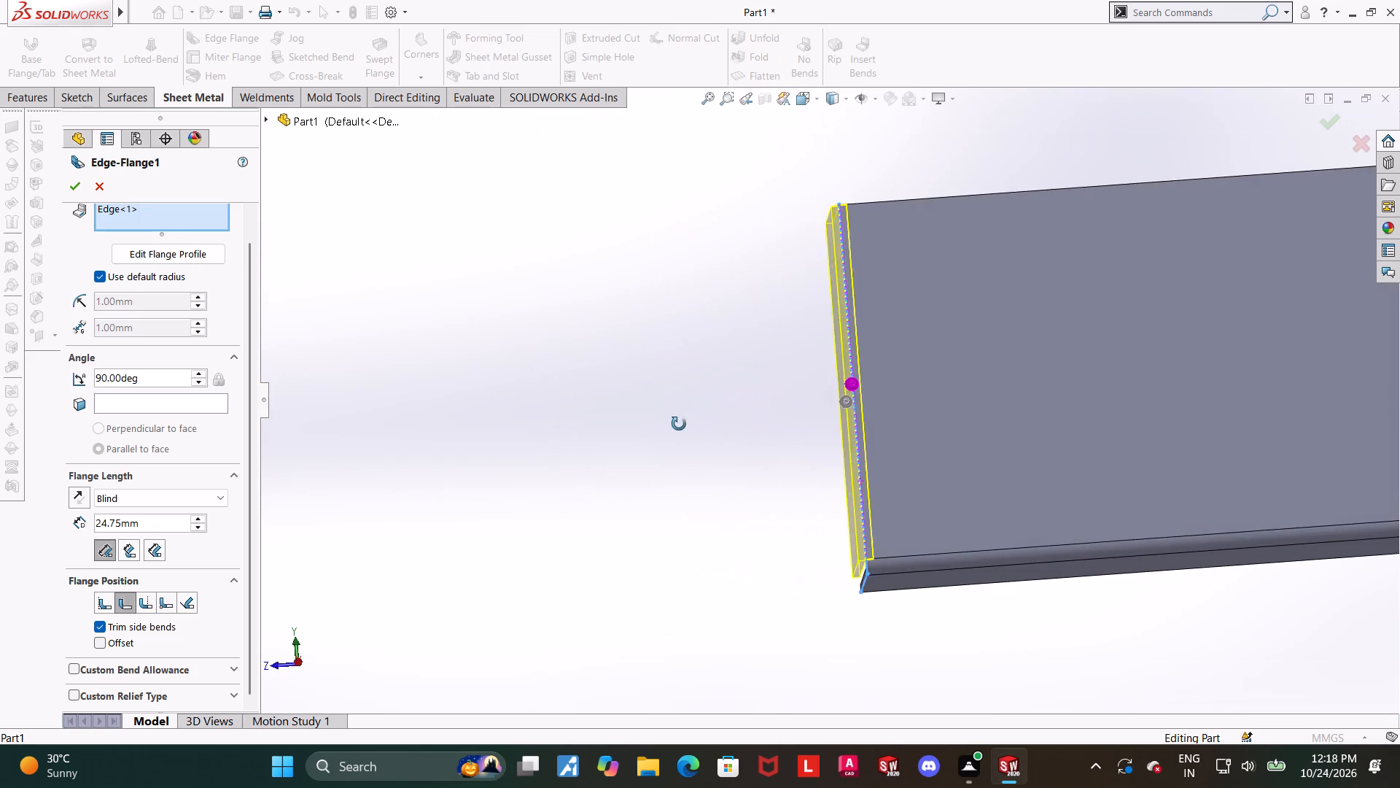
{"action": "middle_click_drag", "start_coordinate": [679, 424], "coordinate": [691, 440]}
{"action": "scroll", "coordinate": [937, 519], "scroll_direction": "down", "scroll_amount": 11}
{"action": "middle_click_drag", "start_coordinate": [655, 525], "coordinate": [735, 555]}
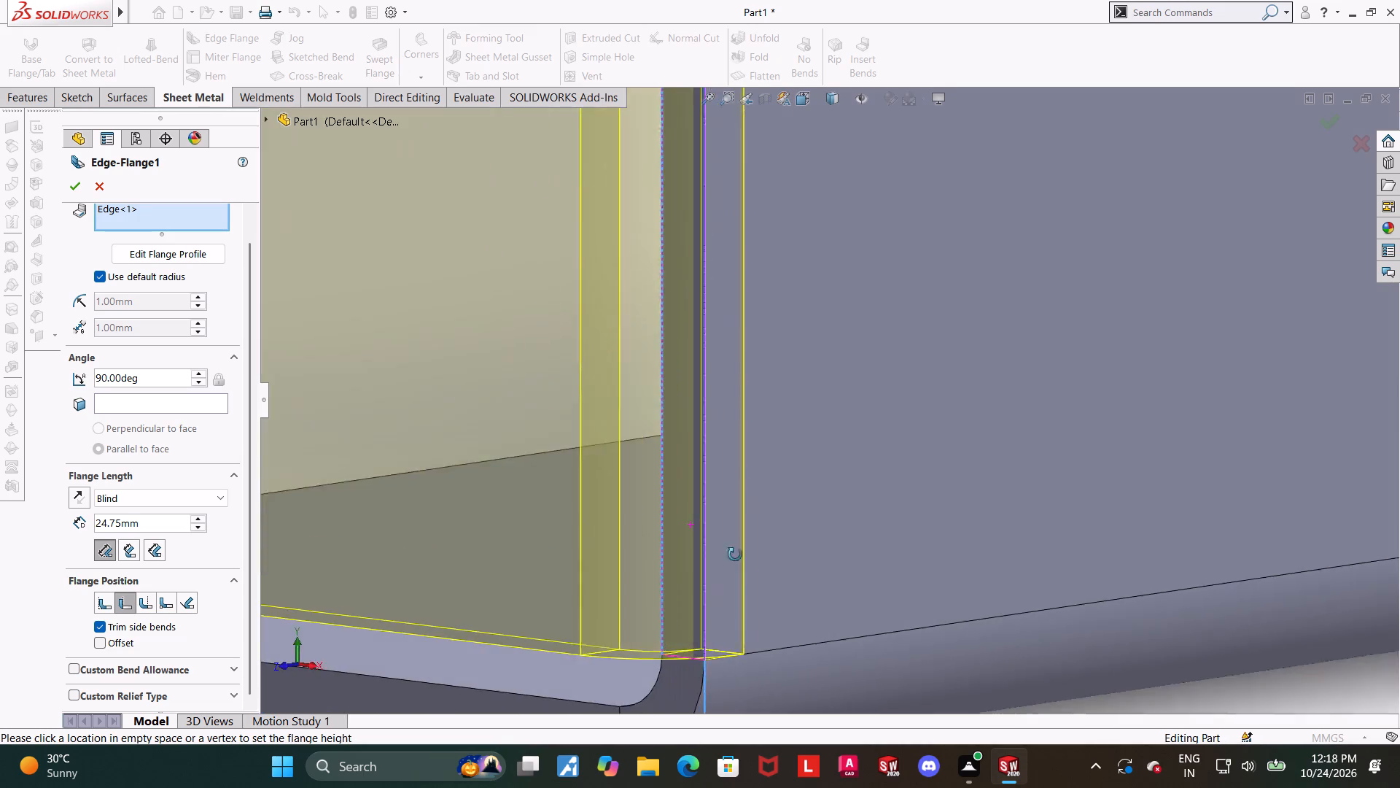
{"action": "middle_click_drag", "start_coordinate": [735, 555], "coordinate": [756, 555]}
{"action": "scroll", "coordinate": [756, 555], "scroll_direction": "up", "scroll_amount": 9}
{"action": "middle_click_drag", "start_coordinate": [736, 533], "coordinate": [792, 531]}
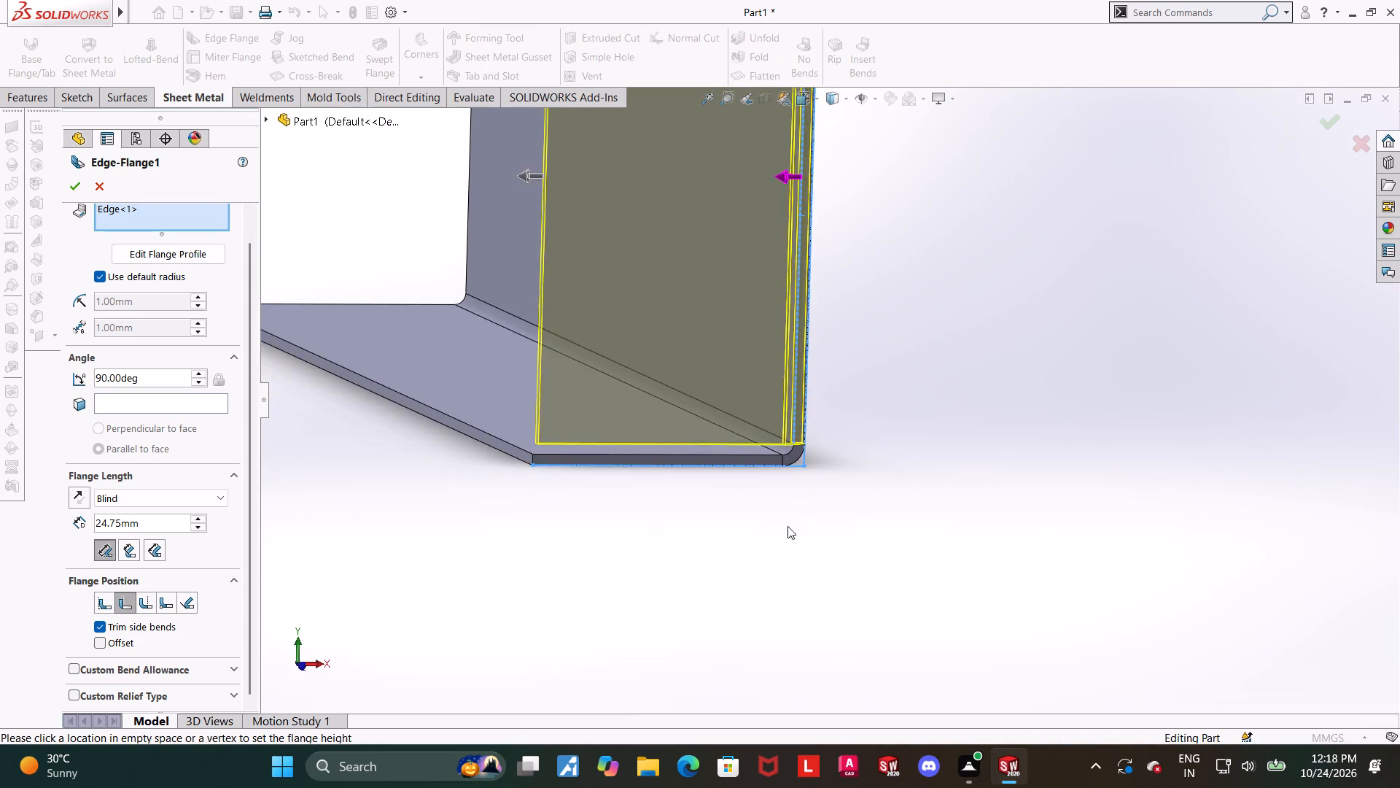
{"action": "scroll", "coordinate": [784, 522], "scroll_direction": "up", "scroll_amount": 3}
{"action": "scroll", "coordinate": [798, 298], "scroll_direction": "down", "scroll_amount": 3}
{"action": "middle_click_drag", "start_coordinate": [779, 333], "coordinate": [755, 345]}
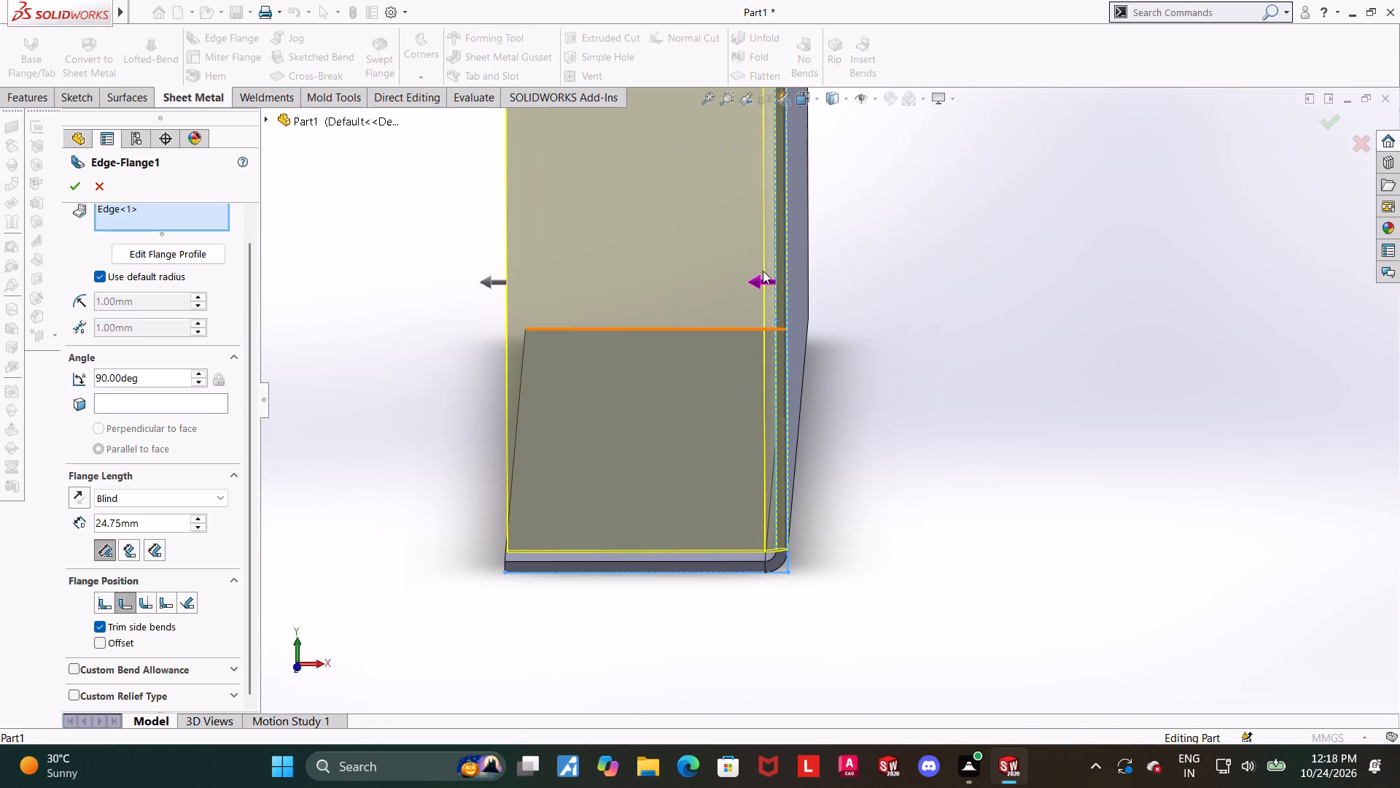
{"action": "left_click", "coordinate": [797, 101]}
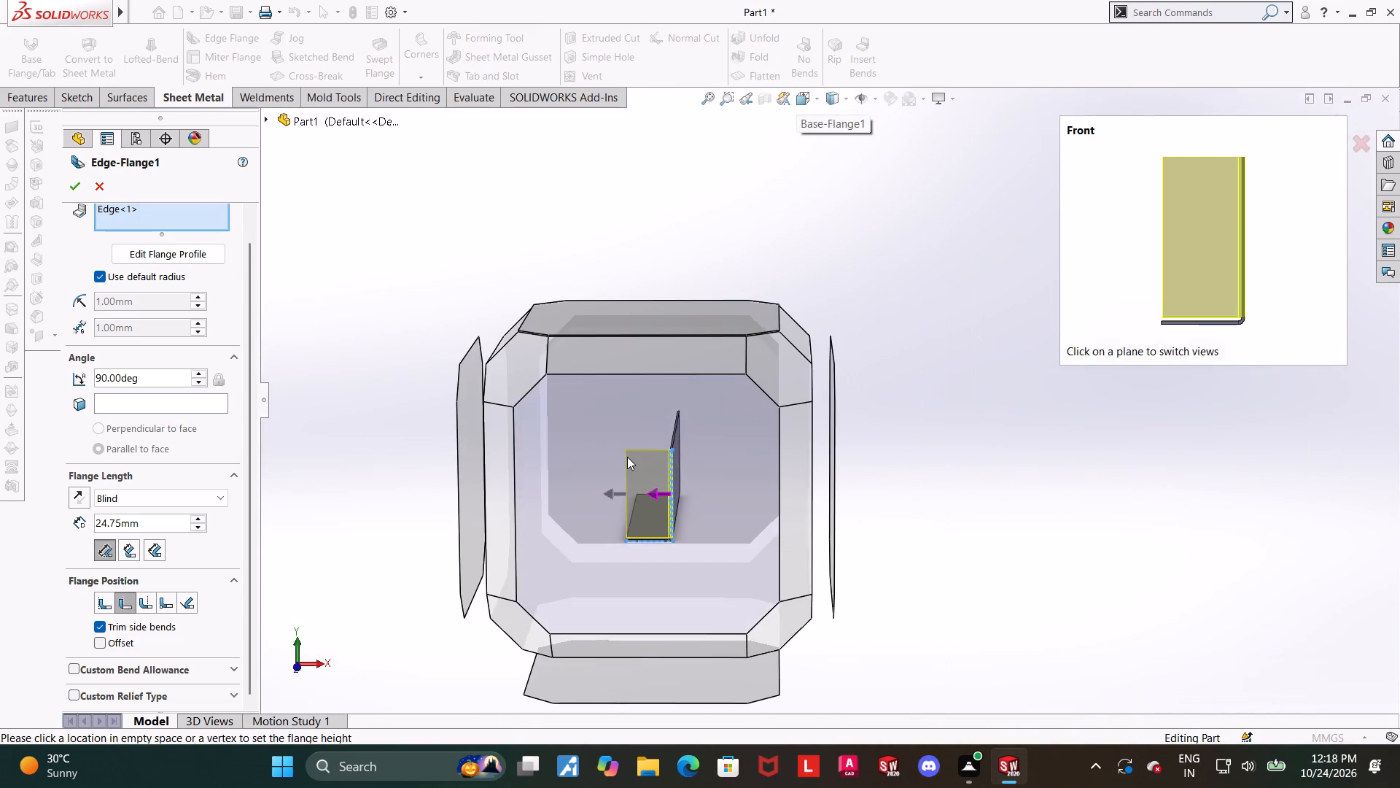
{"action": "left_click", "coordinate": [627, 457]}
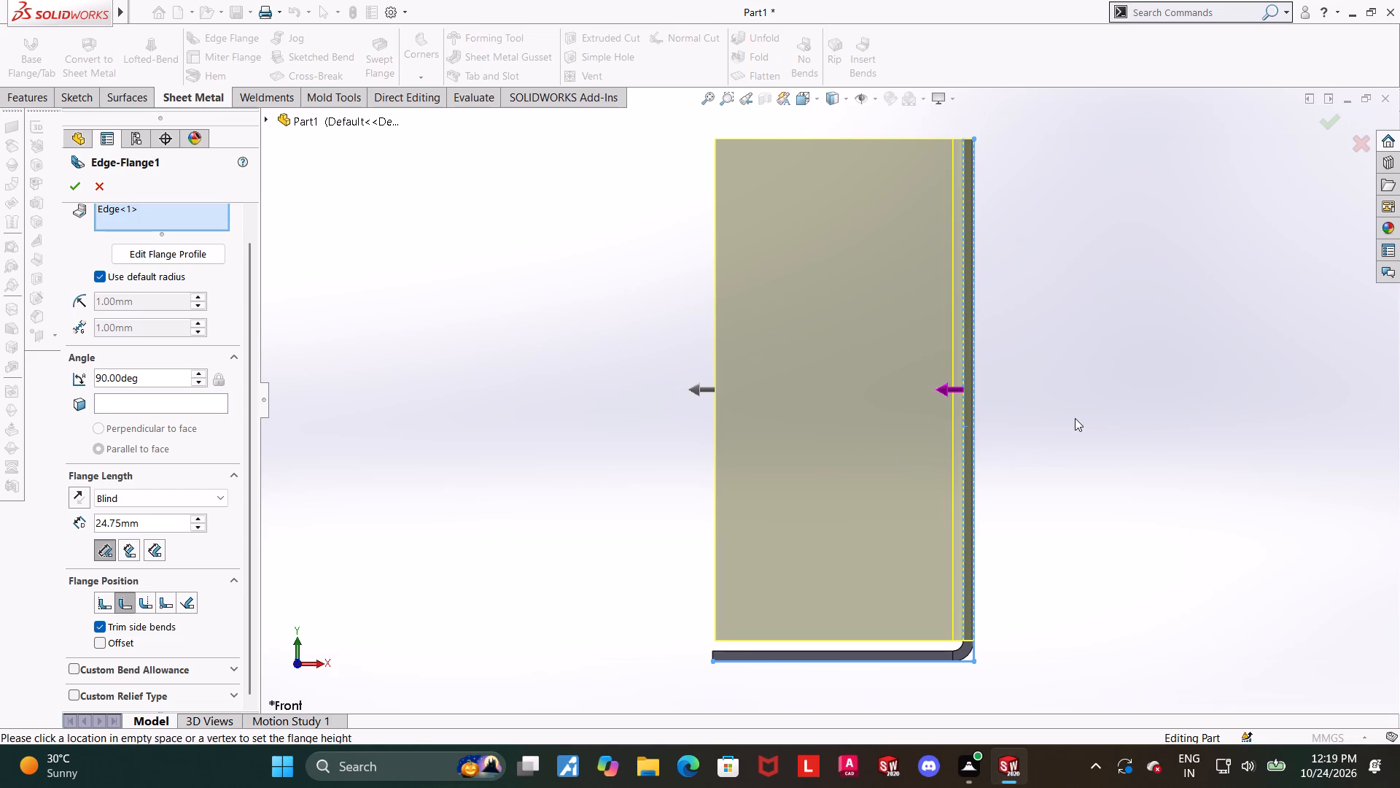
Accept the edge flange with its current settings and clear the selection.
{"action": "left_click", "coordinate": [73, 179]}
{"action": "left_click", "coordinate": [995, 476]}
Inspect the finished edge flange and its lower corner near the short leg, including in the Front view.
{"action": "scroll", "coordinate": [1002, 471], "scroll_direction": "up", "scroll_amount": 3}
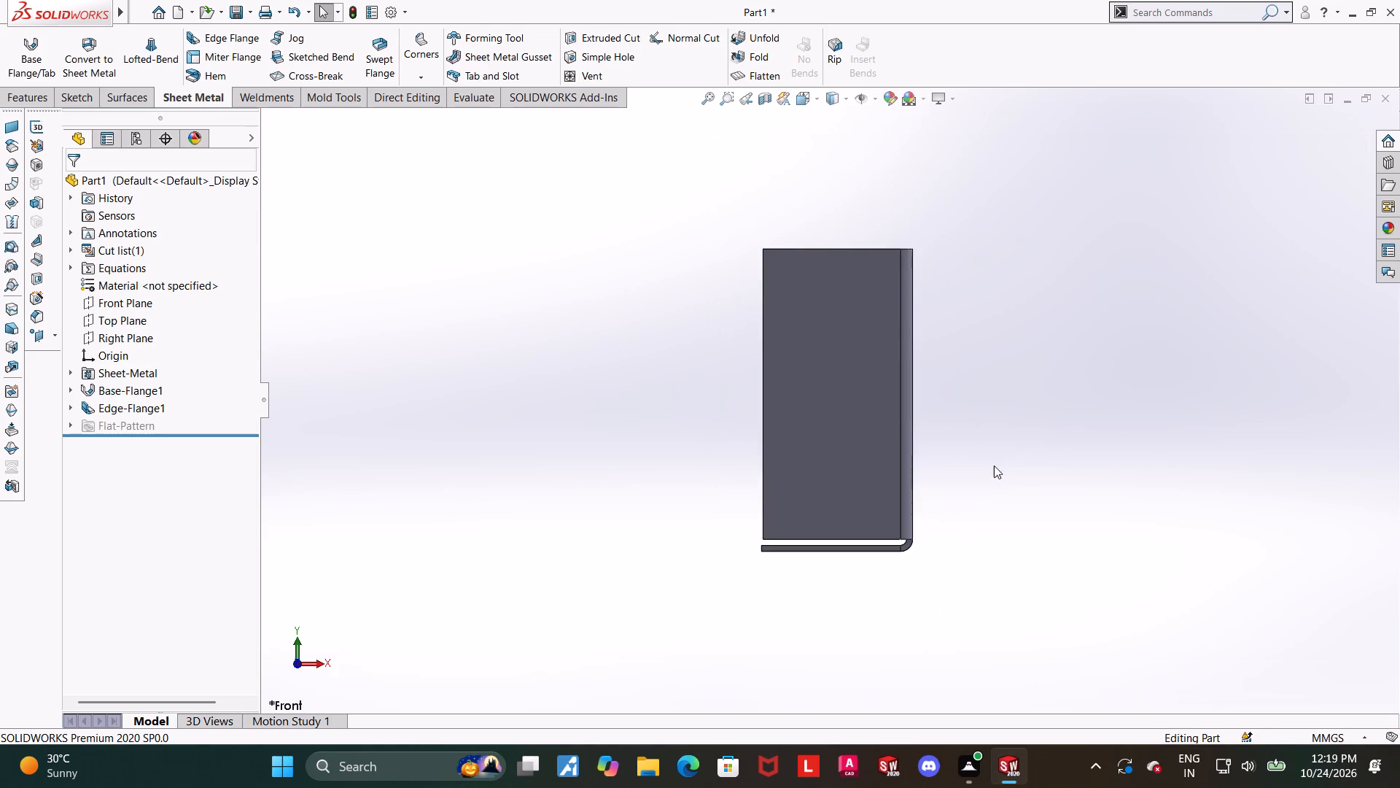
{"action": "scroll", "coordinate": [904, 408], "scroll_direction": "down", "scroll_amount": 3}
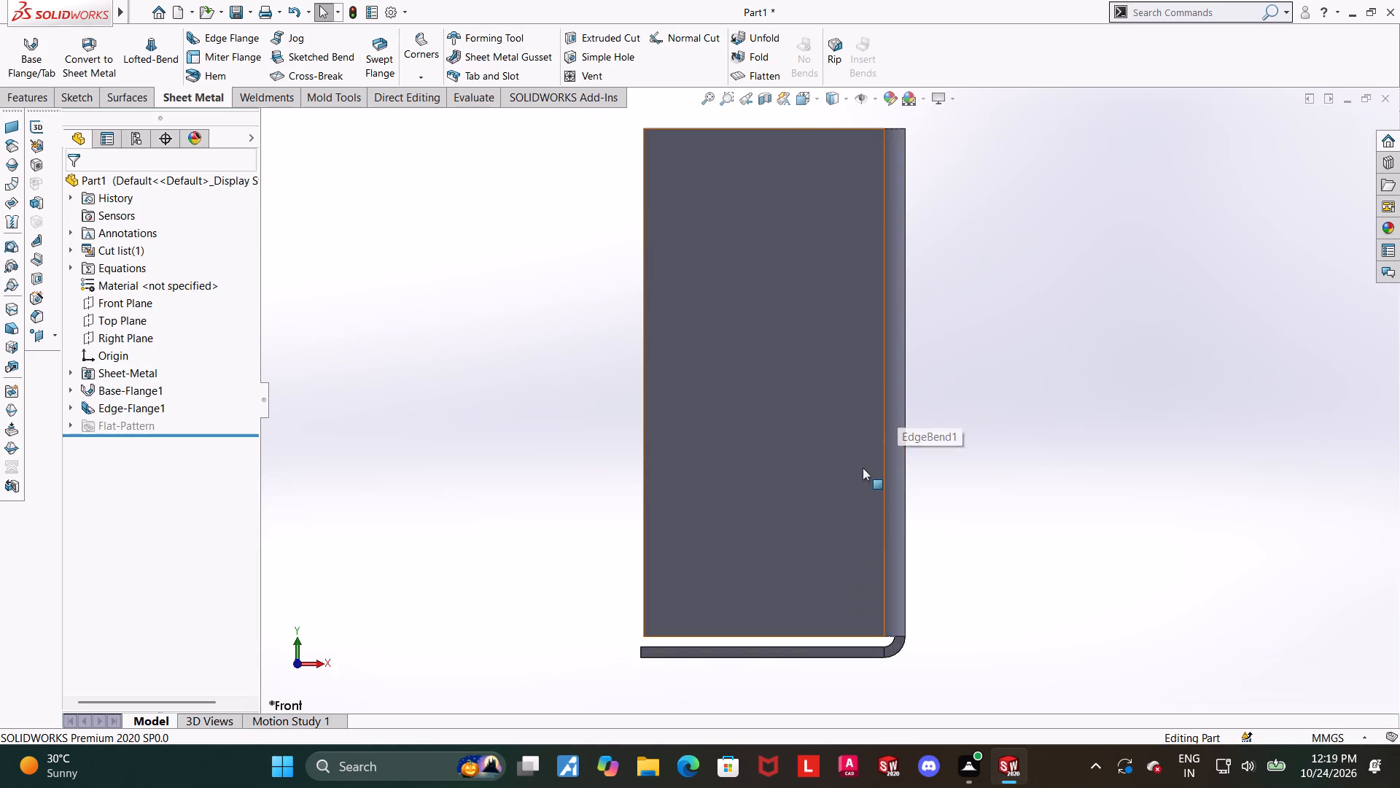
{"action": "scroll", "coordinate": [854, 494], "scroll_direction": "up", "scroll_amount": 1}
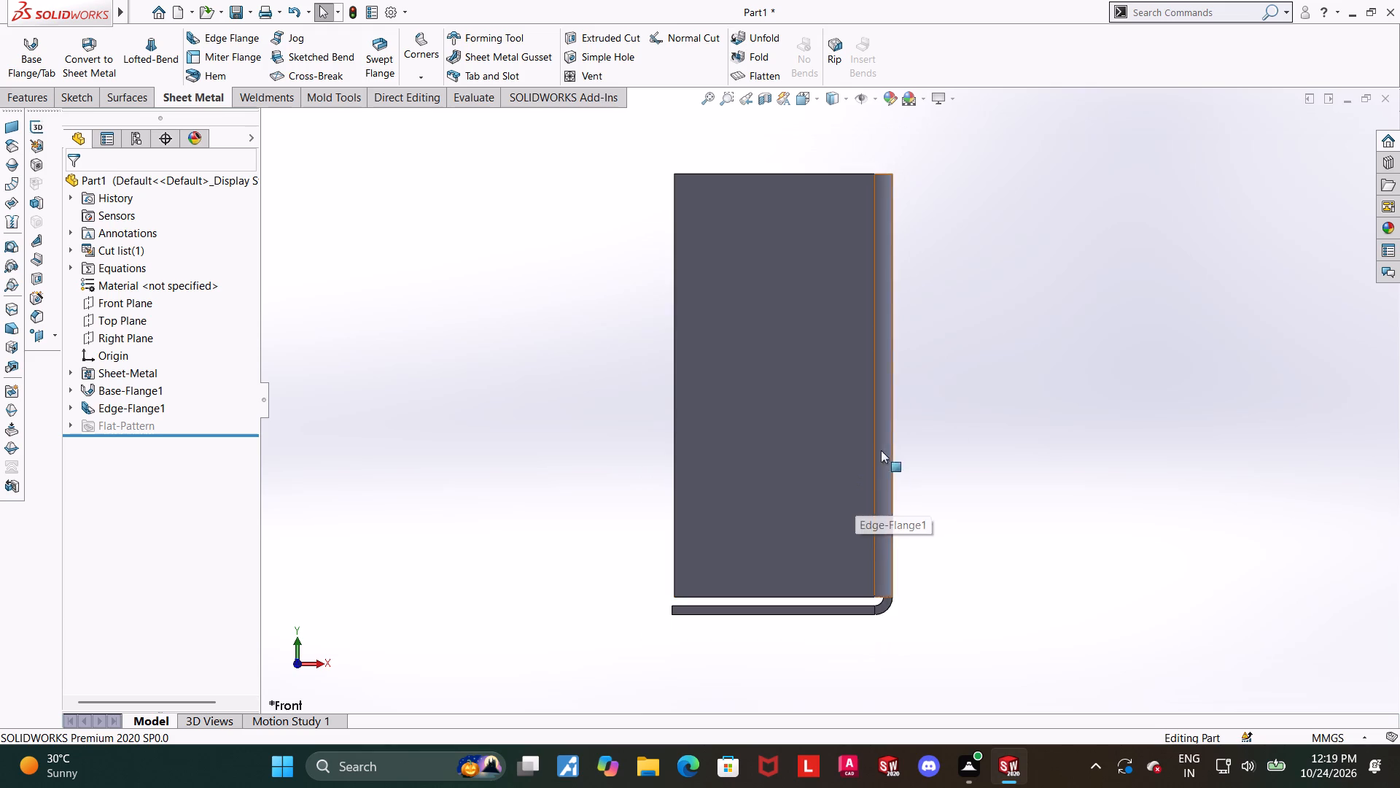
{"action": "middle_click_drag", "start_coordinate": [879, 514], "coordinate": [881, 522]}
{"action": "scroll", "coordinate": [952, 485], "scroll_direction": "up", "scroll_amount": 1}
{"action": "scroll", "coordinate": [847, 301], "scroll_direction": "down", "scroll_amount": 1}
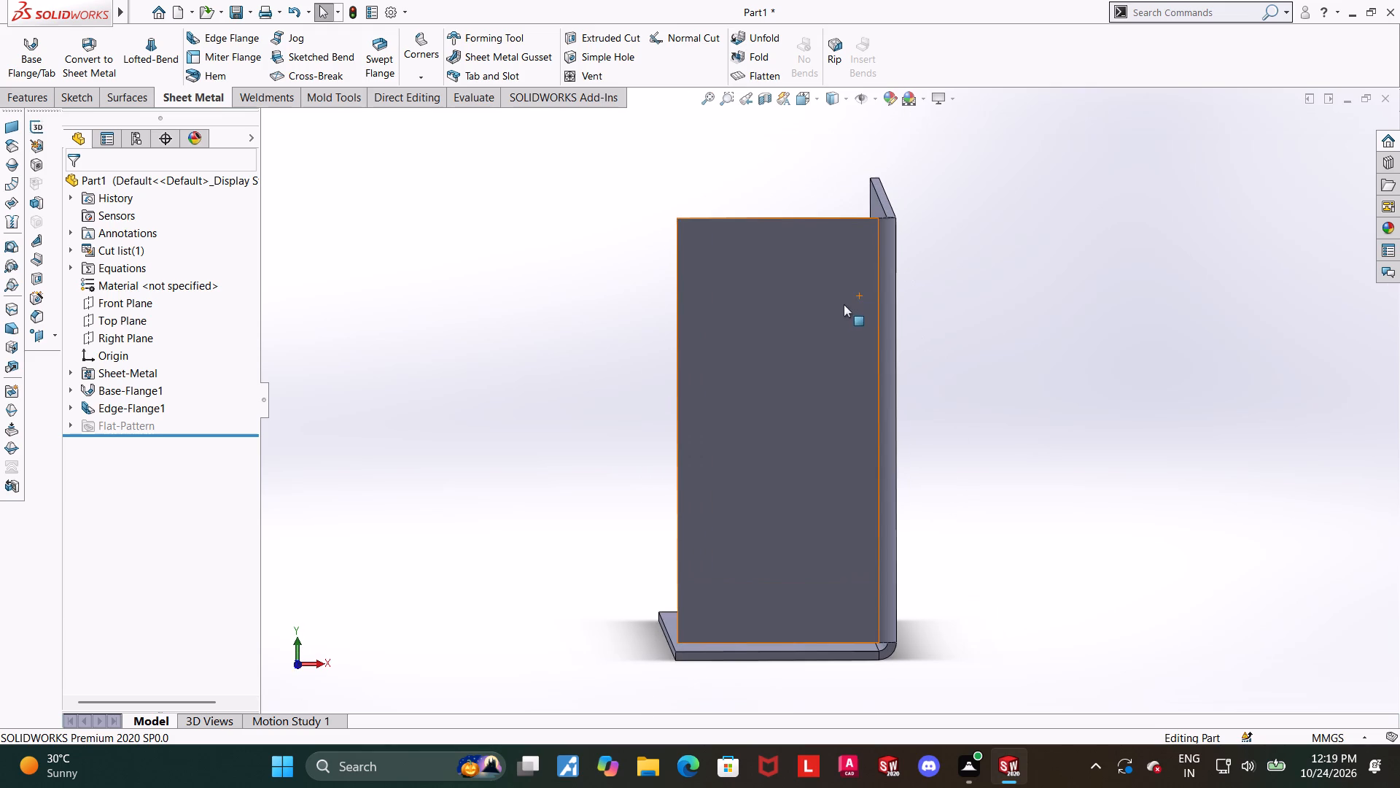
{"action": "left_click", "coordinate": [803, 102]}
{"action": "left_click", "coordinate": [645, 440]}
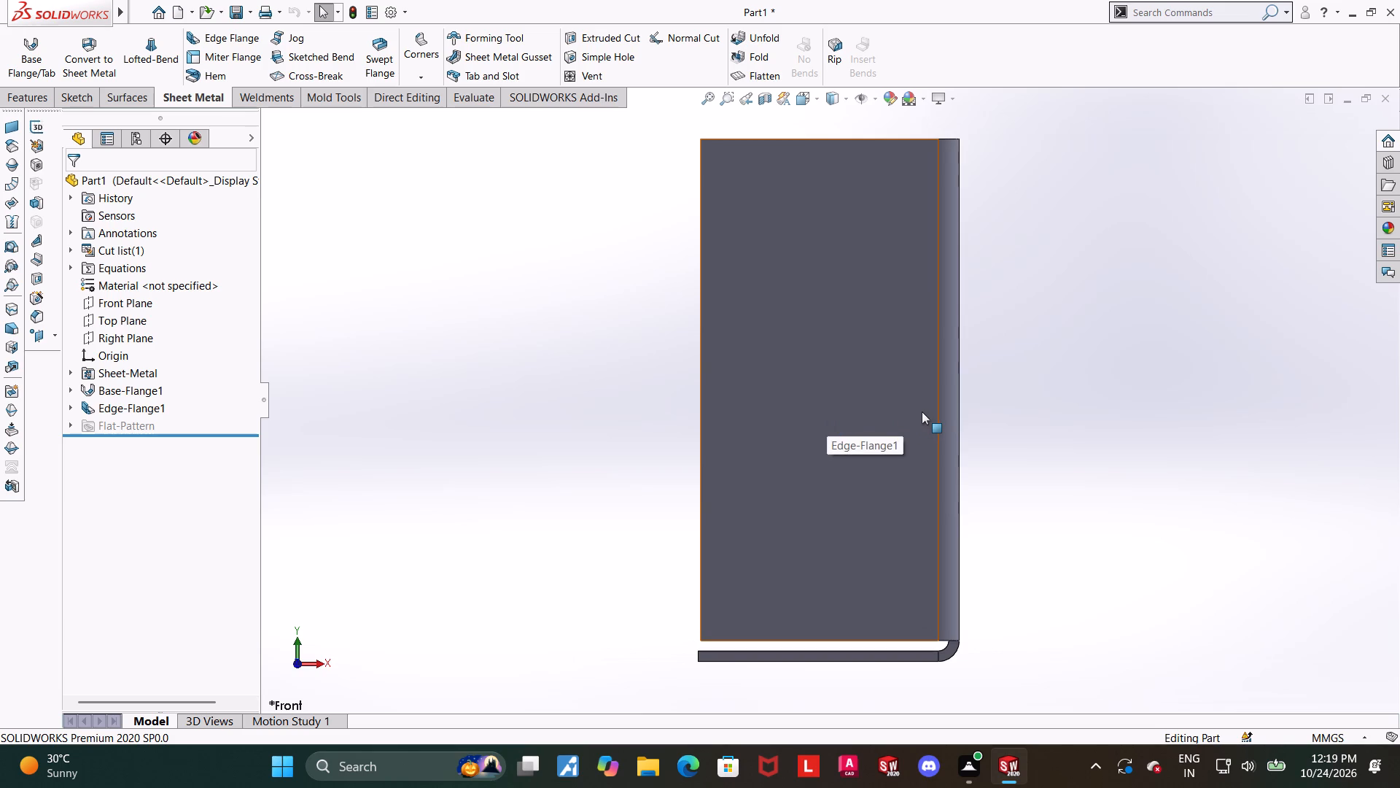
{"action": "scroll", "coordinate": [922, 412], "scroll_direction": "up", "scroll_amount": 1}
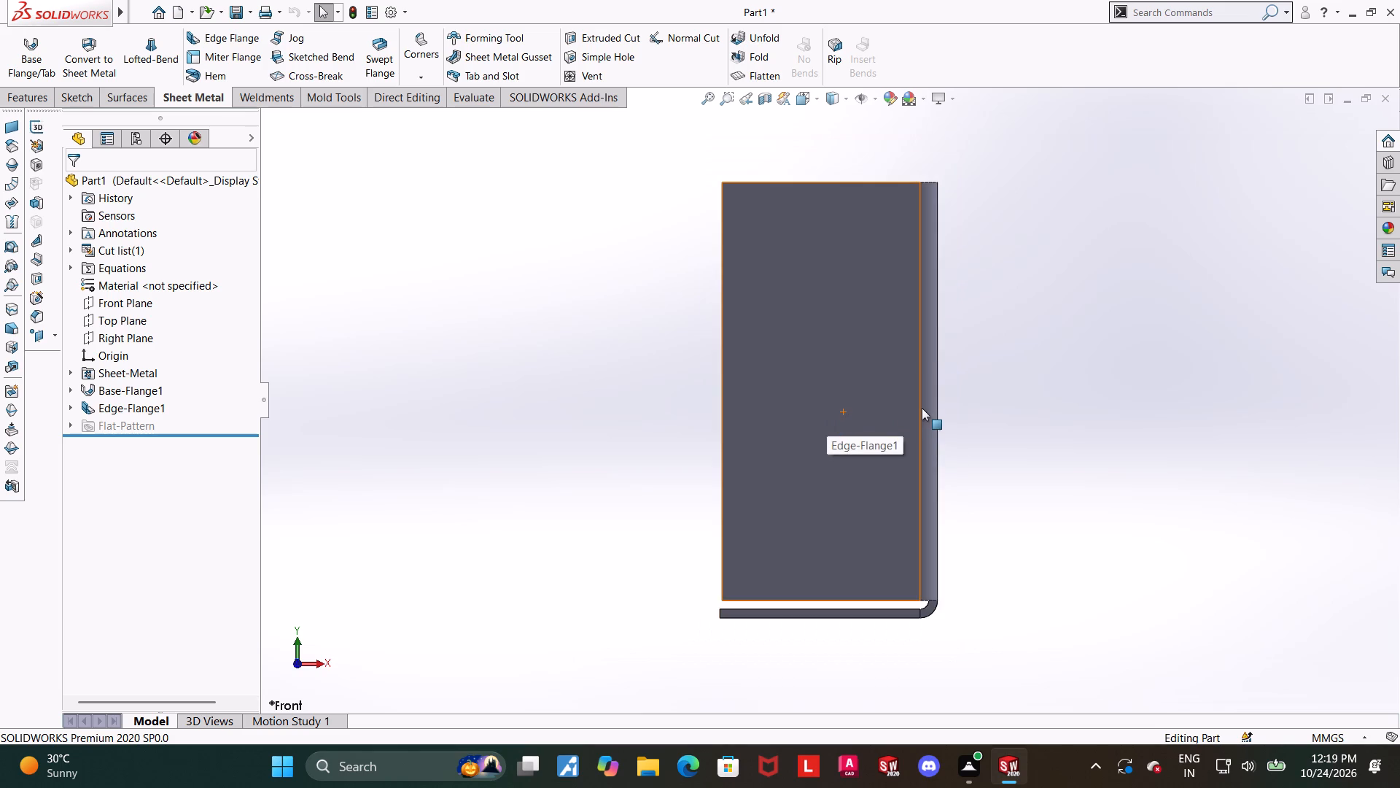
{"action": "scroll", "coordinate": [910, 395], "scroll_direction": "down", "scroll_amount": 2}
Reopen the edge flange for editing and open its flange profile sketch.
{"action": "left_click", "coordinate": [73, 401]}
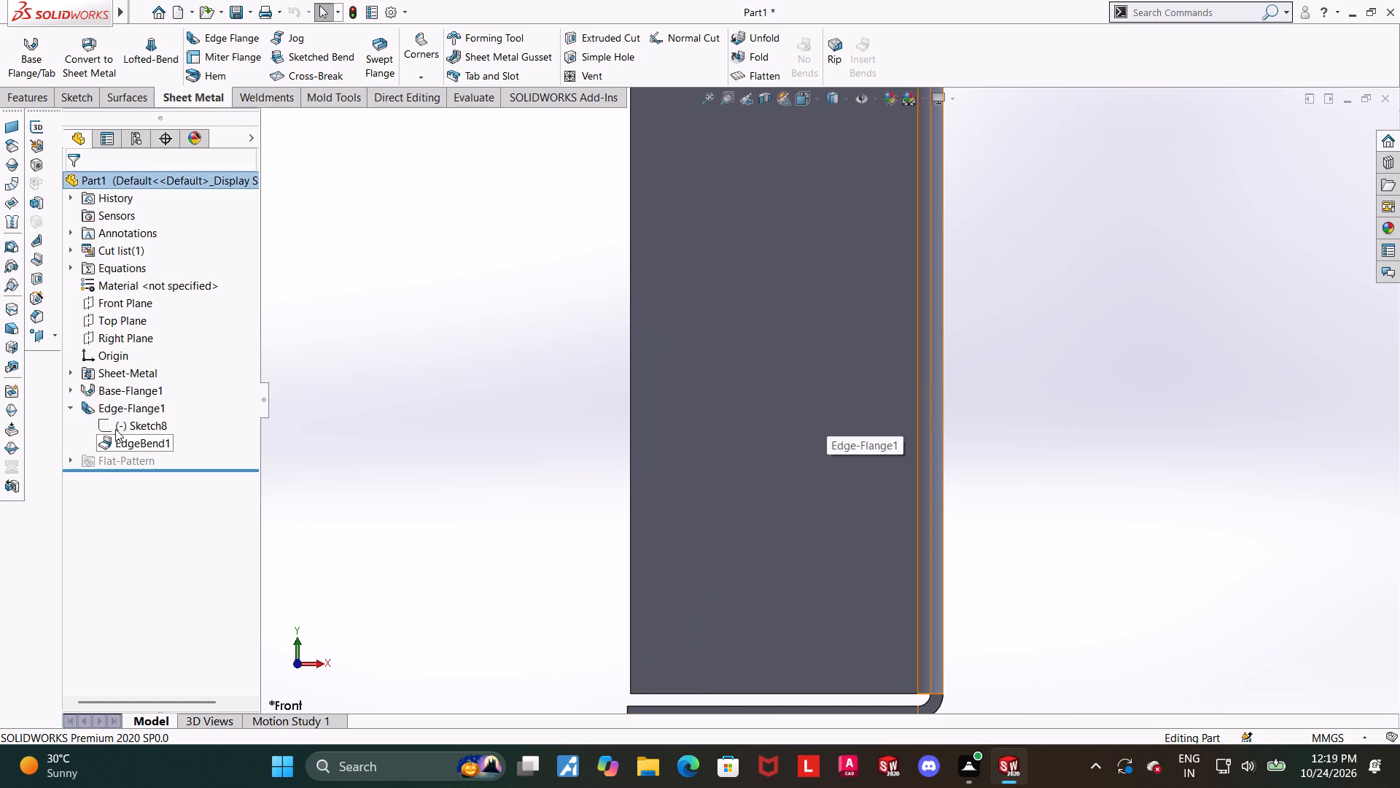
{"action": "left_click", "coordinate": [104, 408]}
{"action": "left_click", "coordinate": [113, 369]}
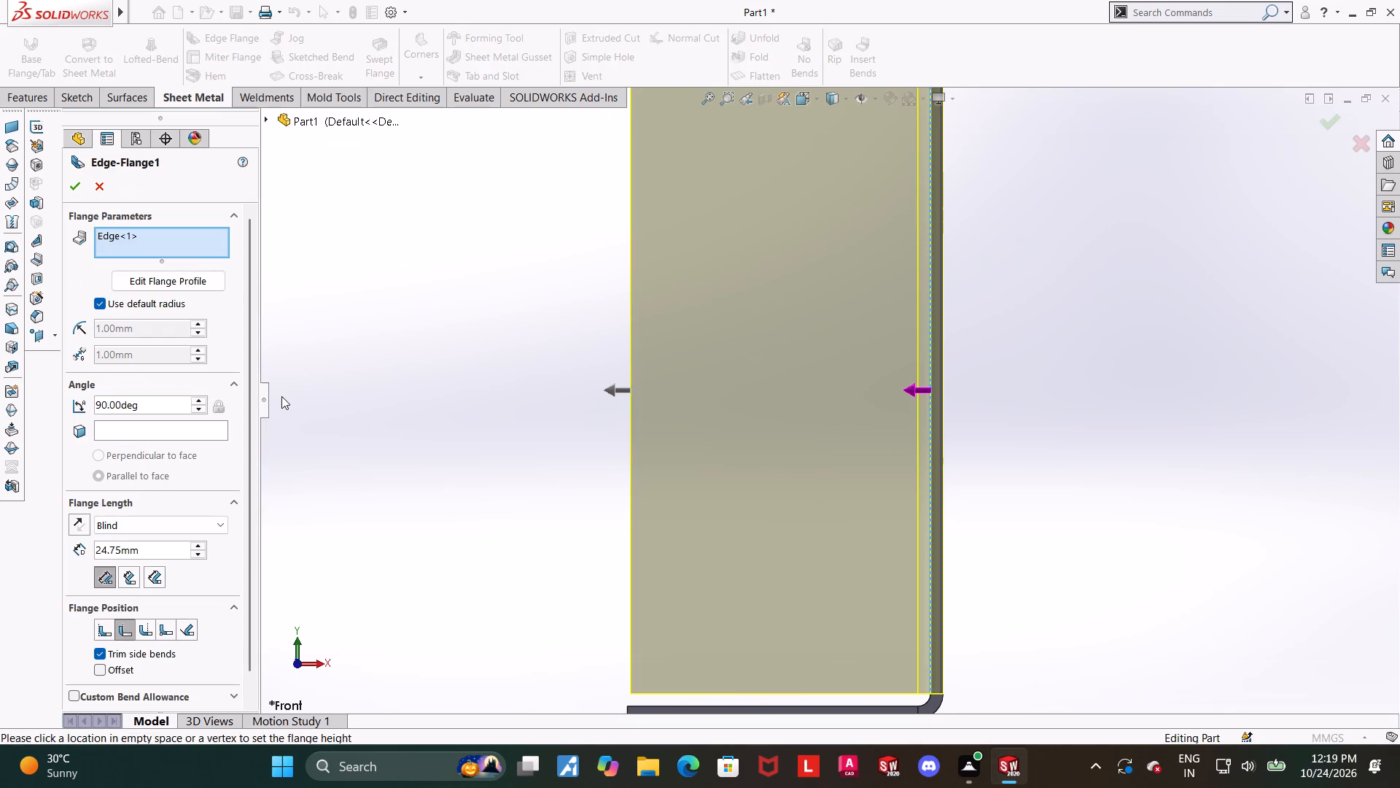
{"action": "scroll", "coordinate": [827, 360], "scroll_direction": "up", "scroll_amount": 3}
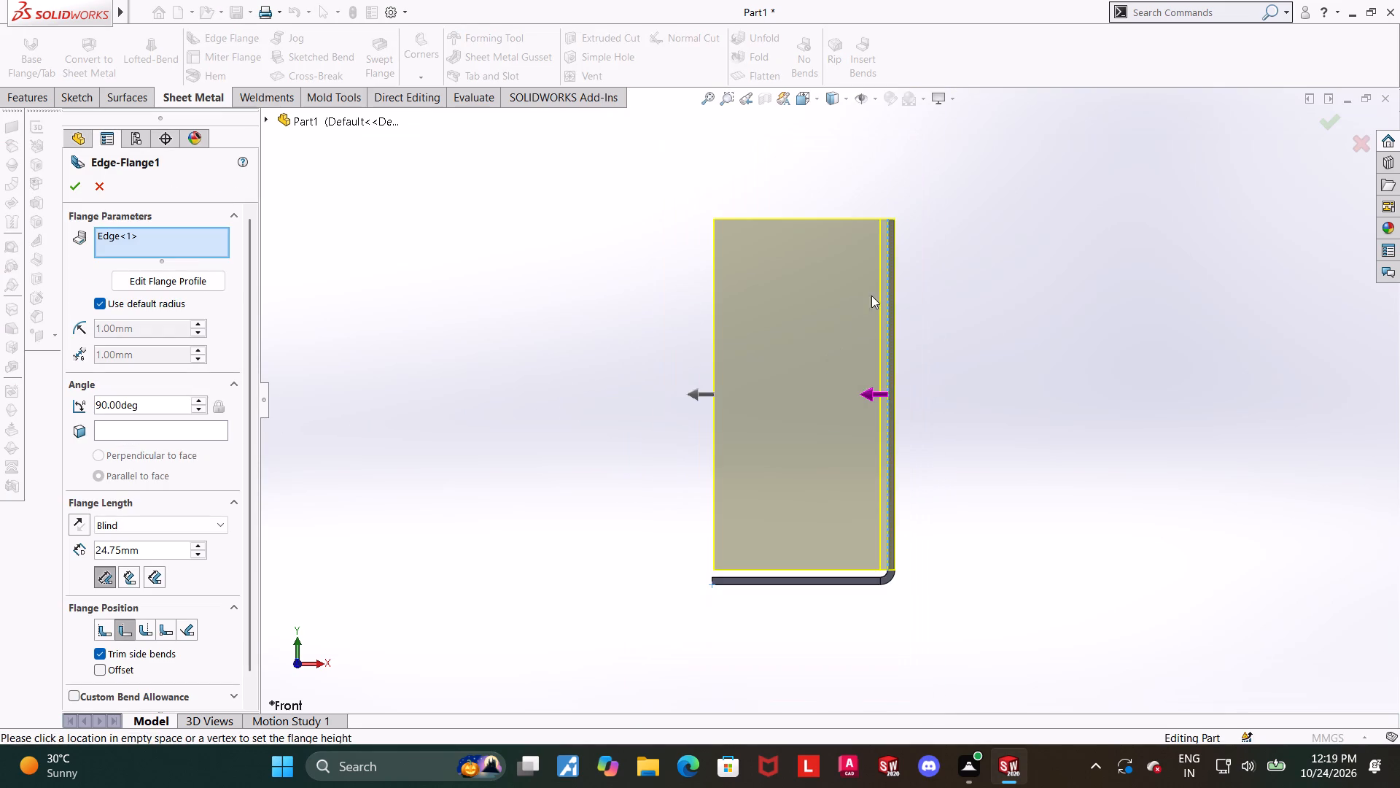
{"action": "scroll", "coordinate": [899, 240], "scroll_direction": "down", "scroll_amount": 2}
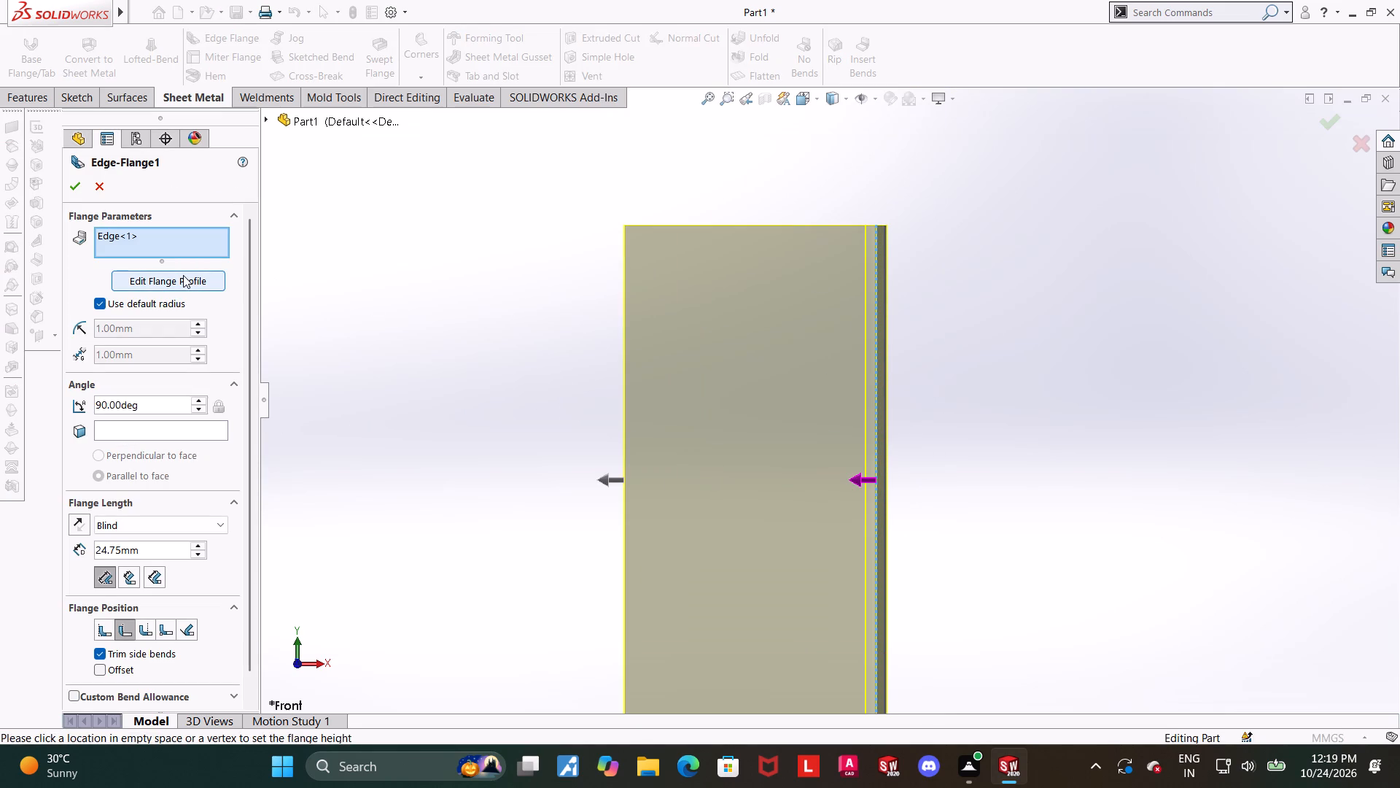
{"action": "left_click", "coordinate": [183, 275]}
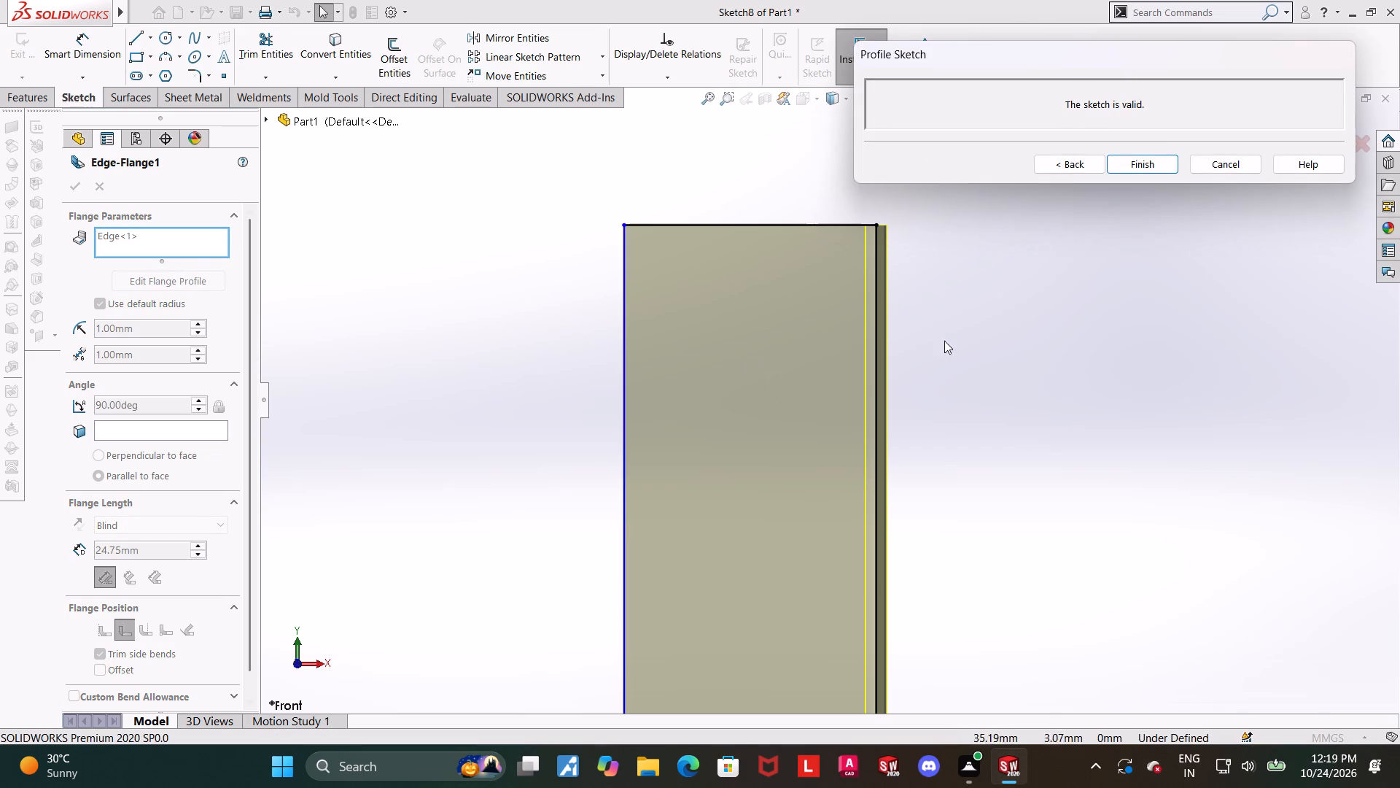
{"action": "left_click_drag", "start_coordinate": [998, 59], "coordinate": [1058, 55]}
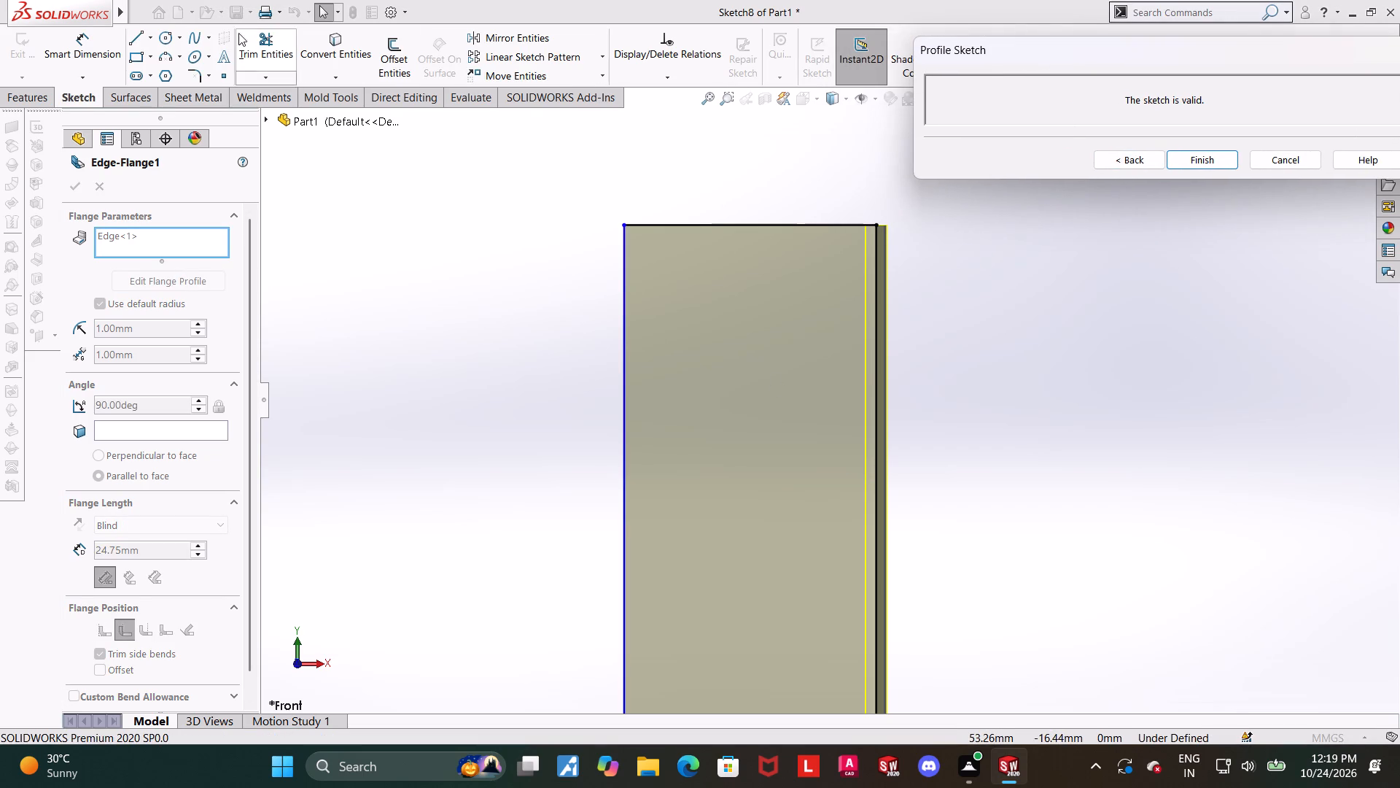
Trim away the outer vertical line and the top horizontal line of the flange profile.
{"action": "left_click", "coordinate": [257, 46]}
{"action": "scroll", "coordinate": [385, 209], "scroll_direction": "up", "scroll_amount": 1}
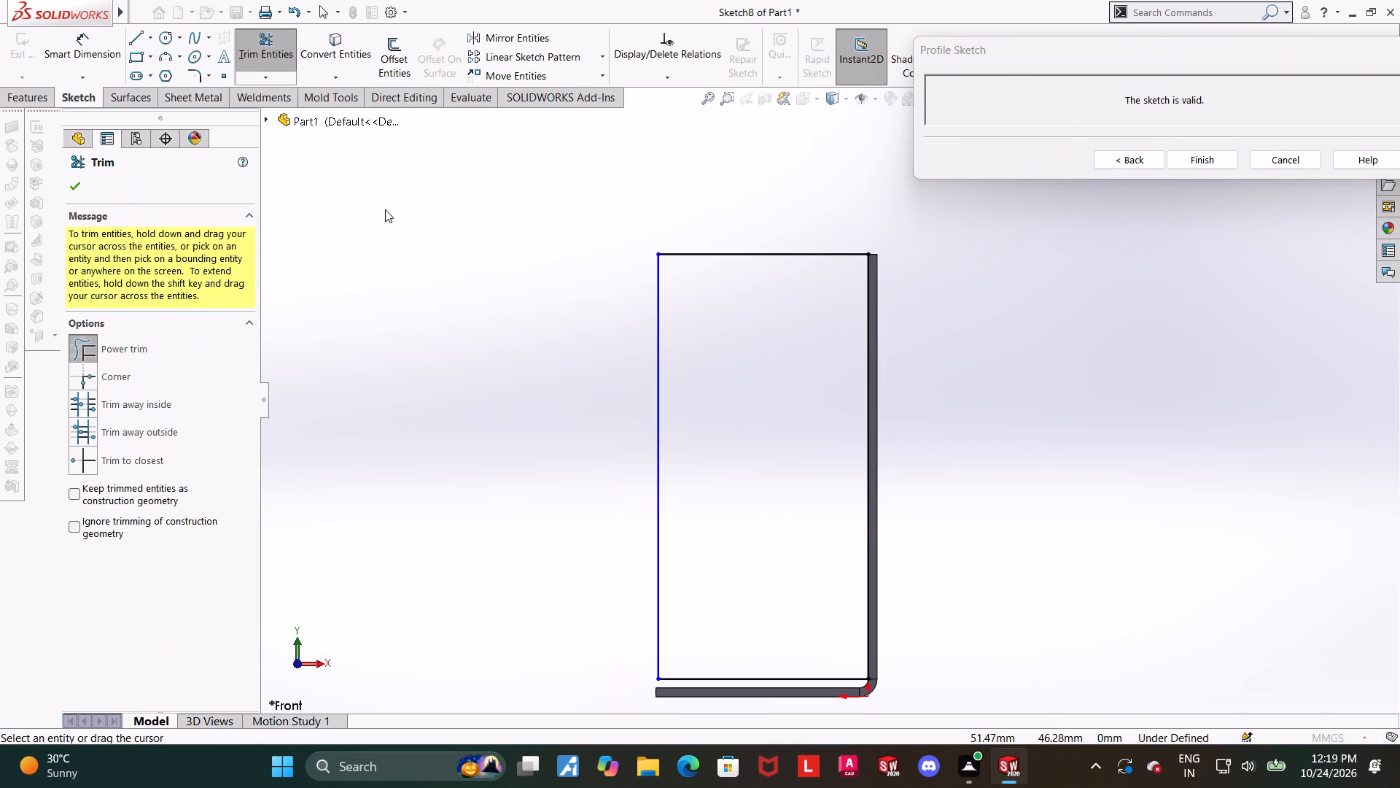
{"action": "left_click_drag", "start_coordinate": [638, 285], "coordinate": [684, 289]}
{"action": "left_click_drag", "start_coordinate": [732, 275], "coordinate": [729, 222]}
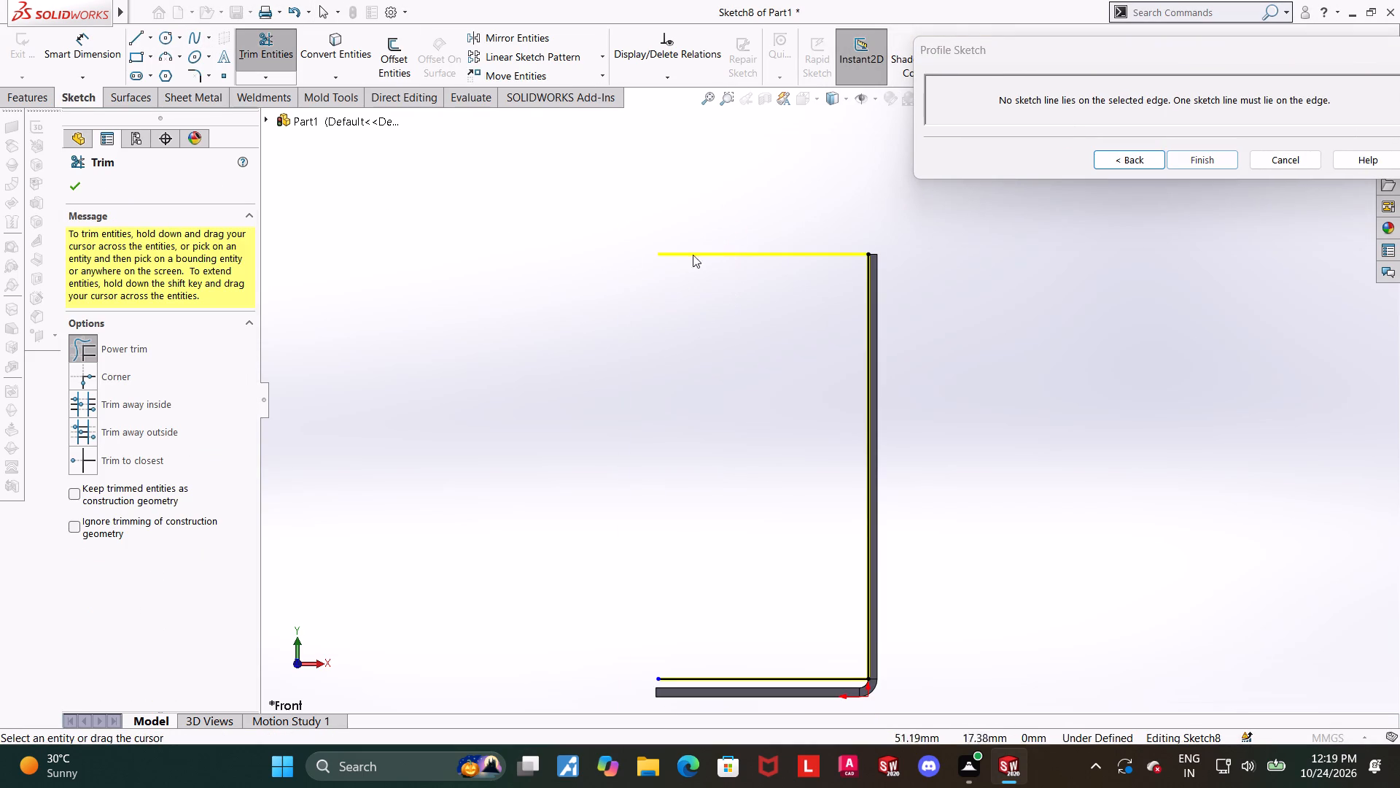
Redraw the profile with an outer vertical line about 41 mm long, a short horizontal, an upward slope and a horizontal to the wall's top corner.
{"action": "double_click", "coordinate": [131, 39]}
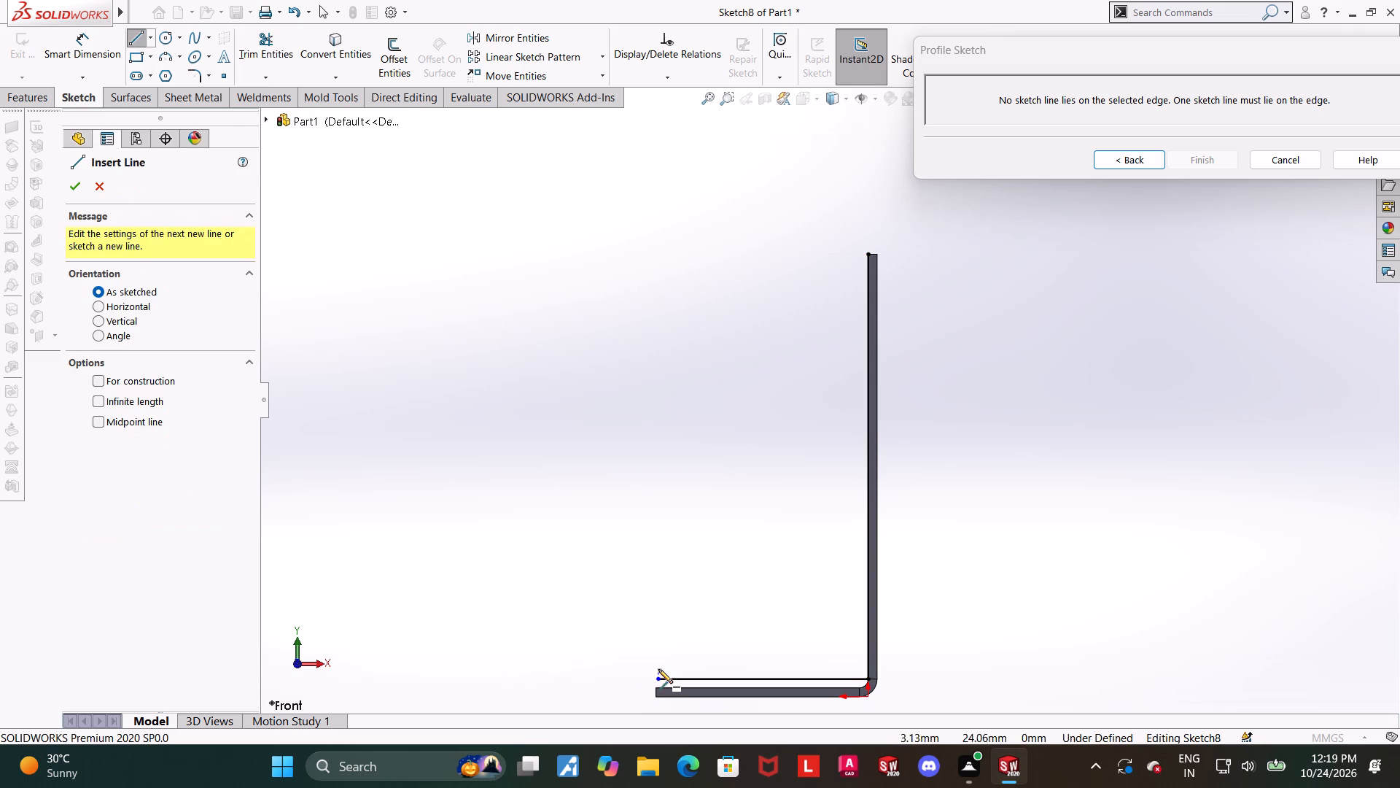
{"action": "left_click", "coordinate": [658, 679]}
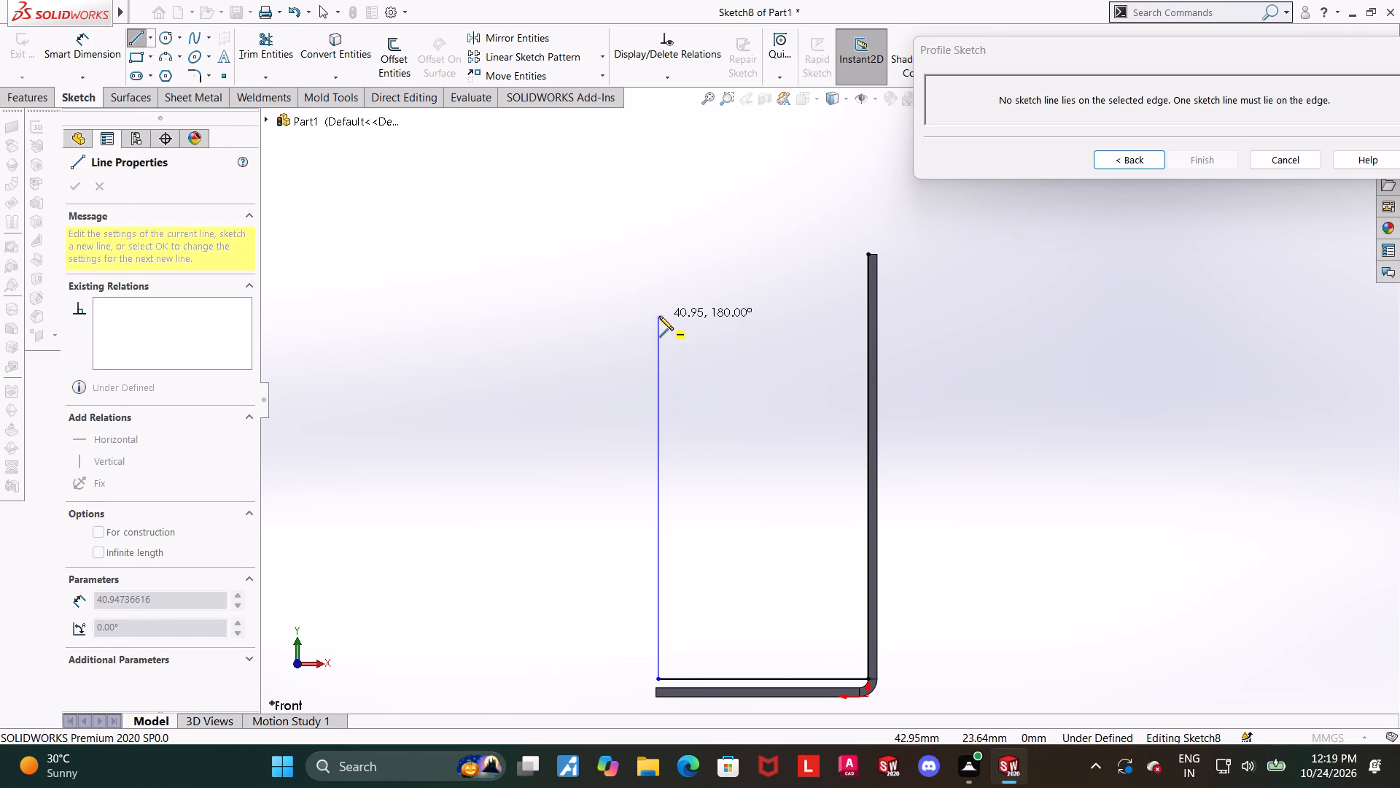
{"action": "left_click", "coordinate": [659, 316]}
{"action": "left_click", "coordinate": [720, 317]}
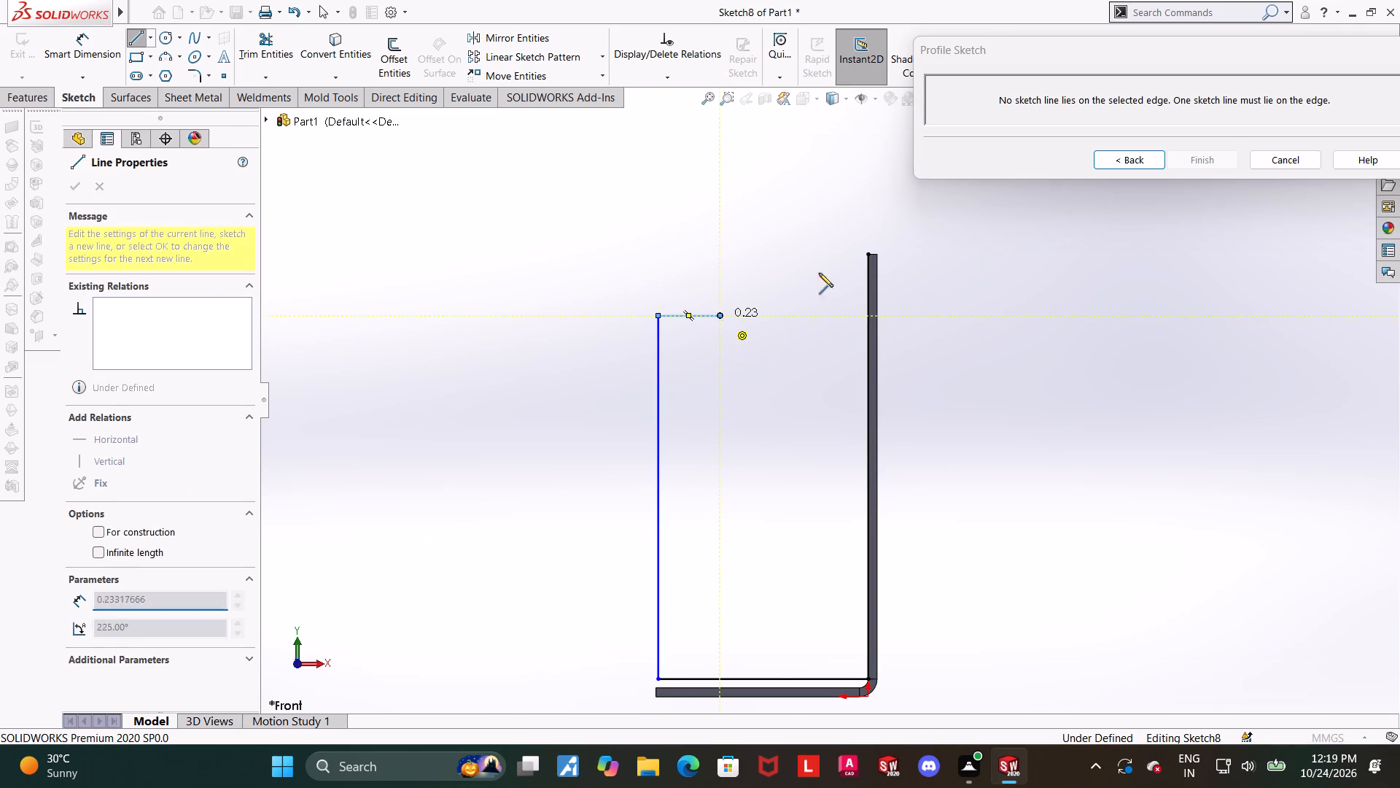
{"action": "left_click", "coordinate": [796, 252]}
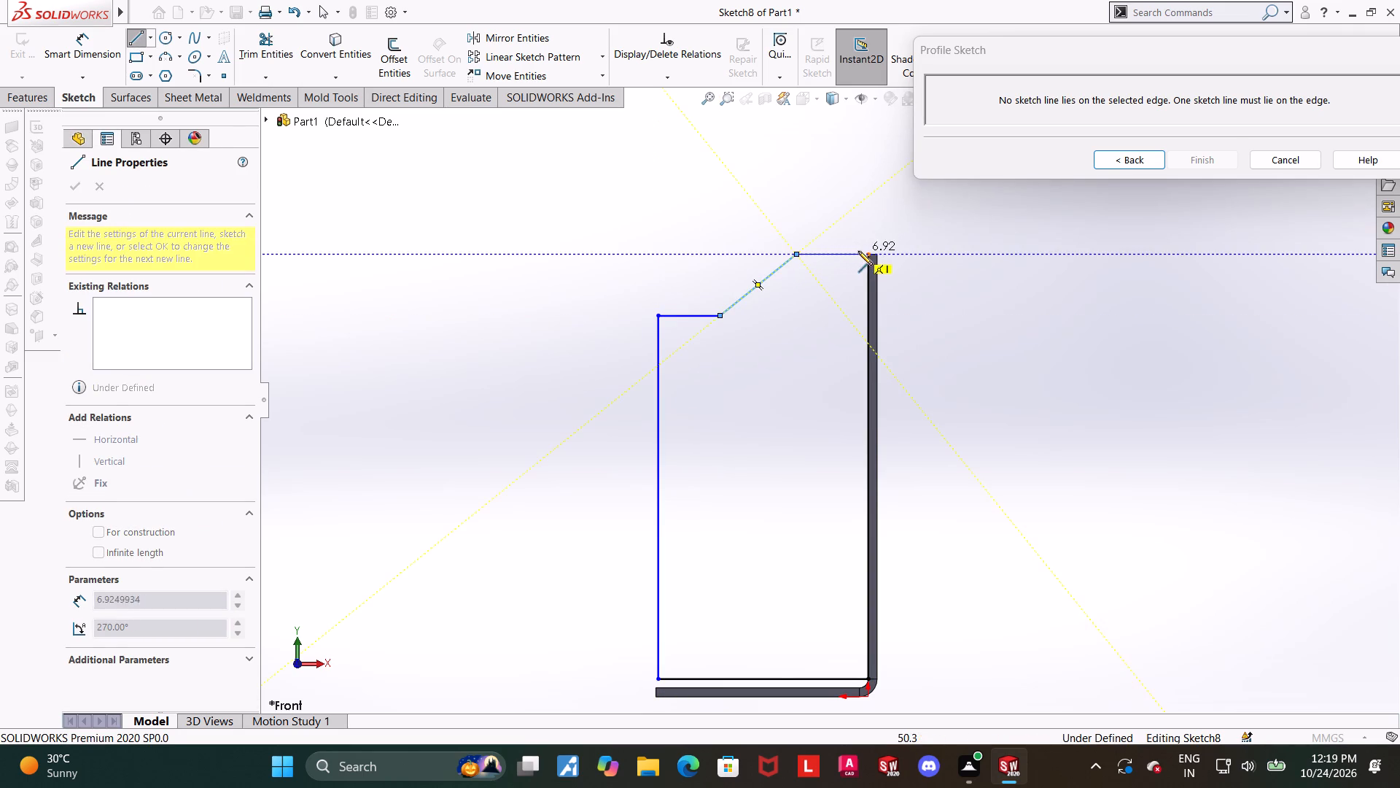
{"action": "left_click", "coordinate": [867, 251]}
{"action": "key", "text": "Escape"}
{"action": "key", "text": "Escape"}
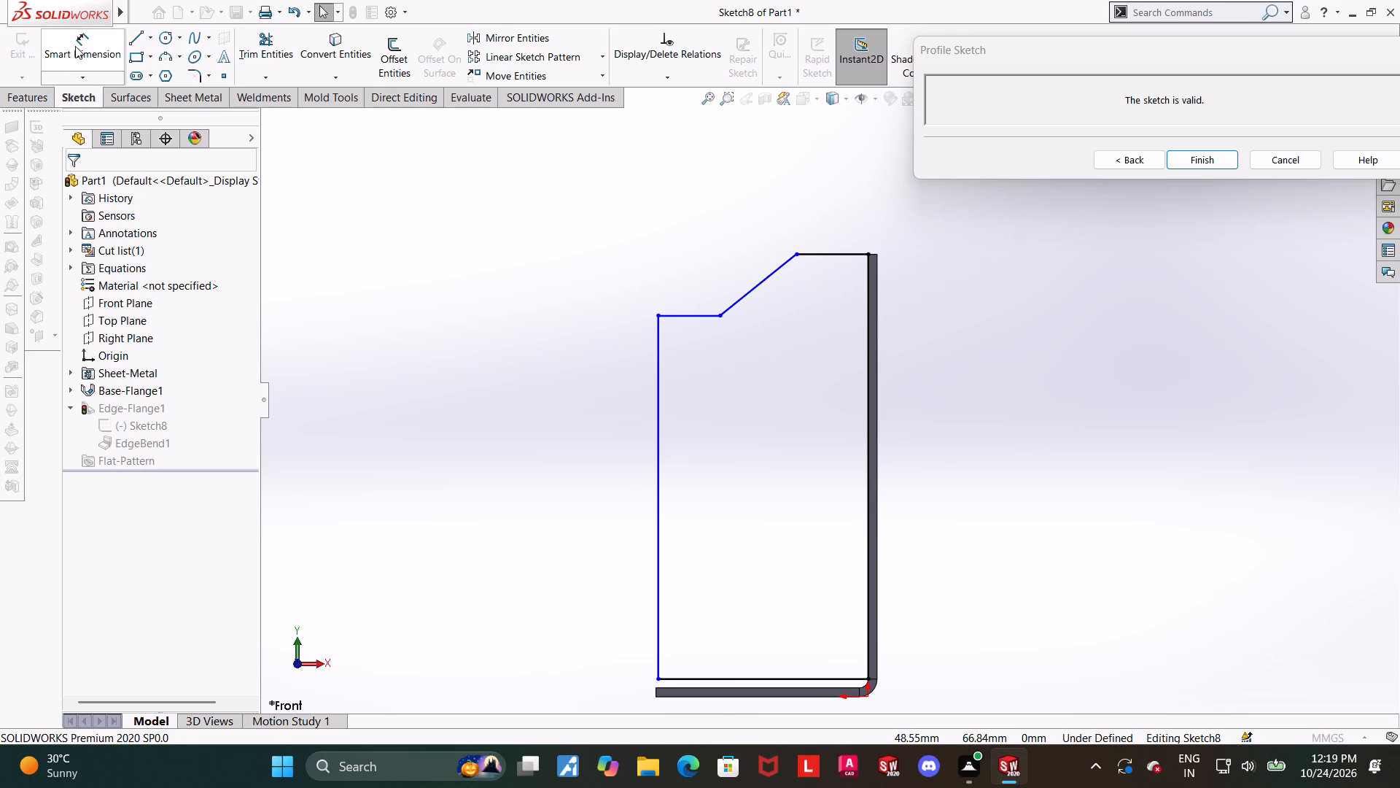
Dimension the horizontal distance between the profile's outer vertical line and the outer face of the tall wall.
{"action": "left_click", "coordinate": [75, 46]}
{"action": "left_click", "coordinate": [656, 457]}
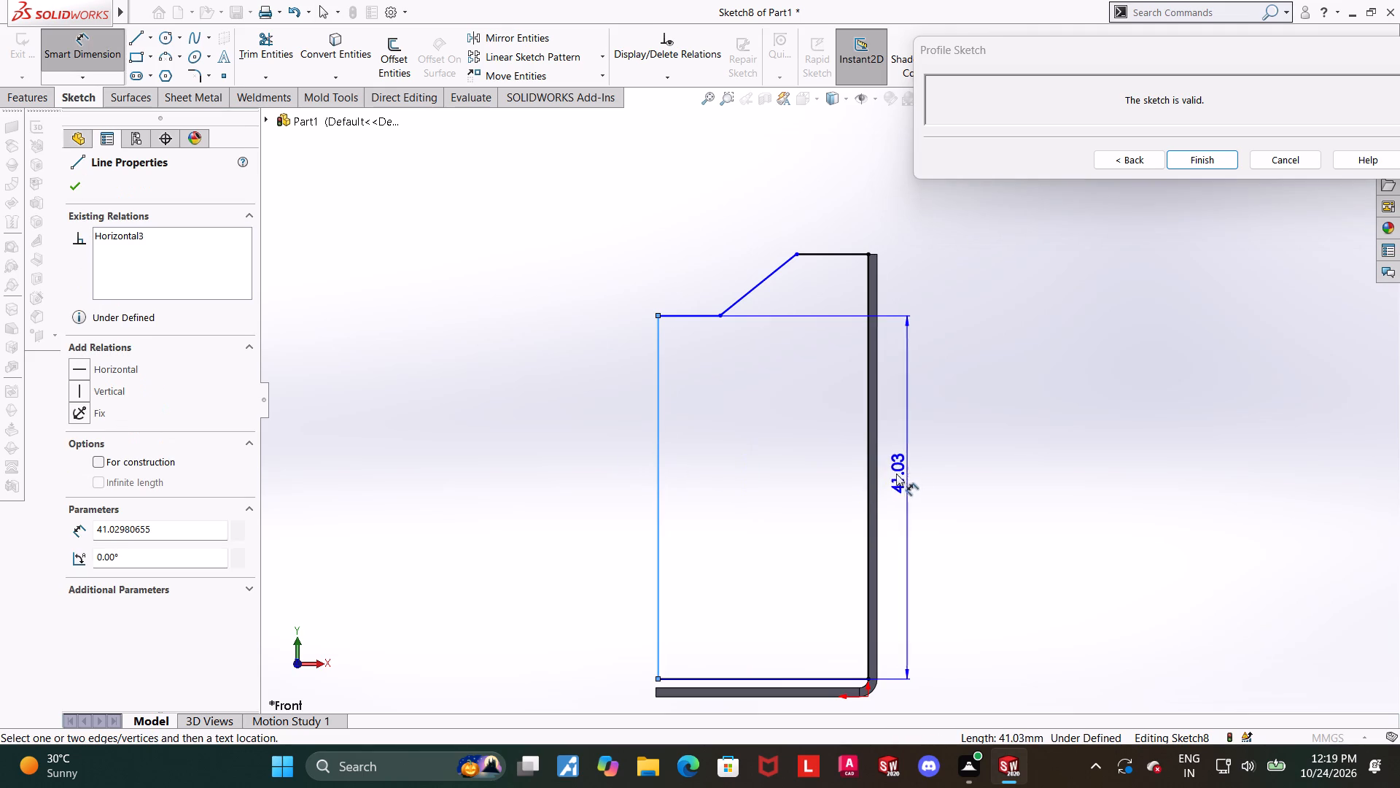
{"action": "left_click", "coordinate": [879, 471]}
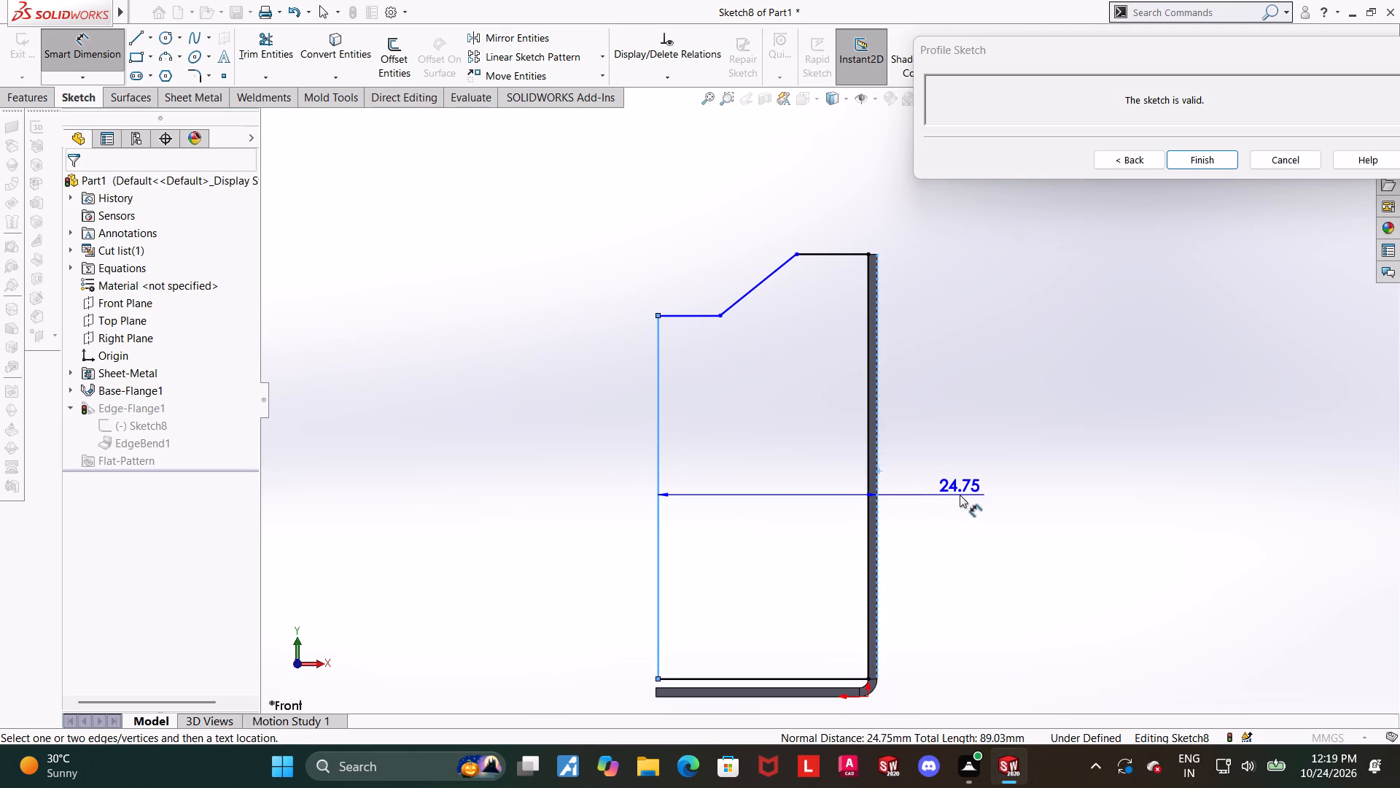
{"action": "left_click", "coordinate": [962, 495]}
{"action": "left_click", "coordinate": [896, 476]}
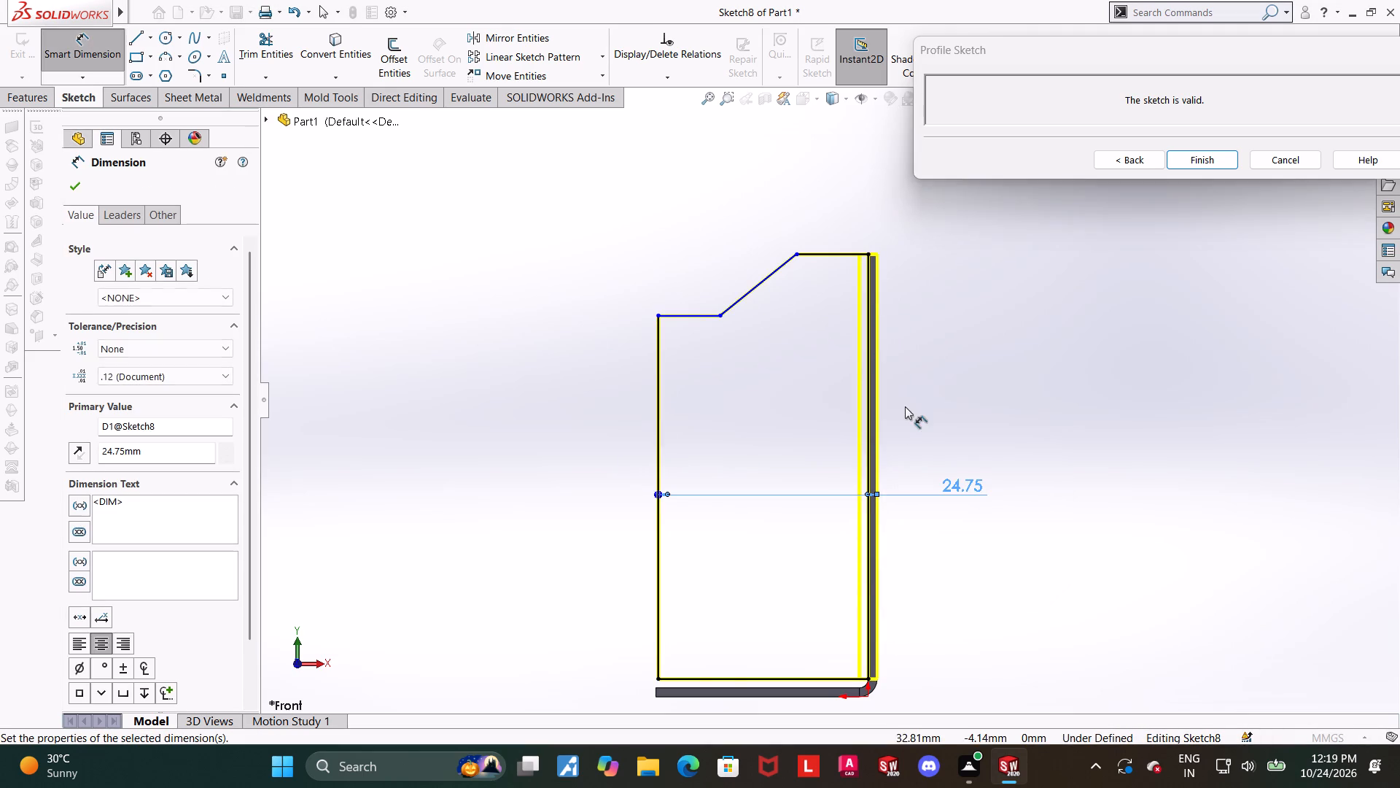
{"action": "scroll", "coordinate": [903, 395], "scroll_direction": "up", "scroll_amount": 2}
{"action": "scroll", "coordinate": [831, 326], "scroll_direction": "down", "scroll_amount": 3}
{"action": "scroll", "coordinate": [956, 327], "scroll_direction": "down", "scroll_amount": 2}
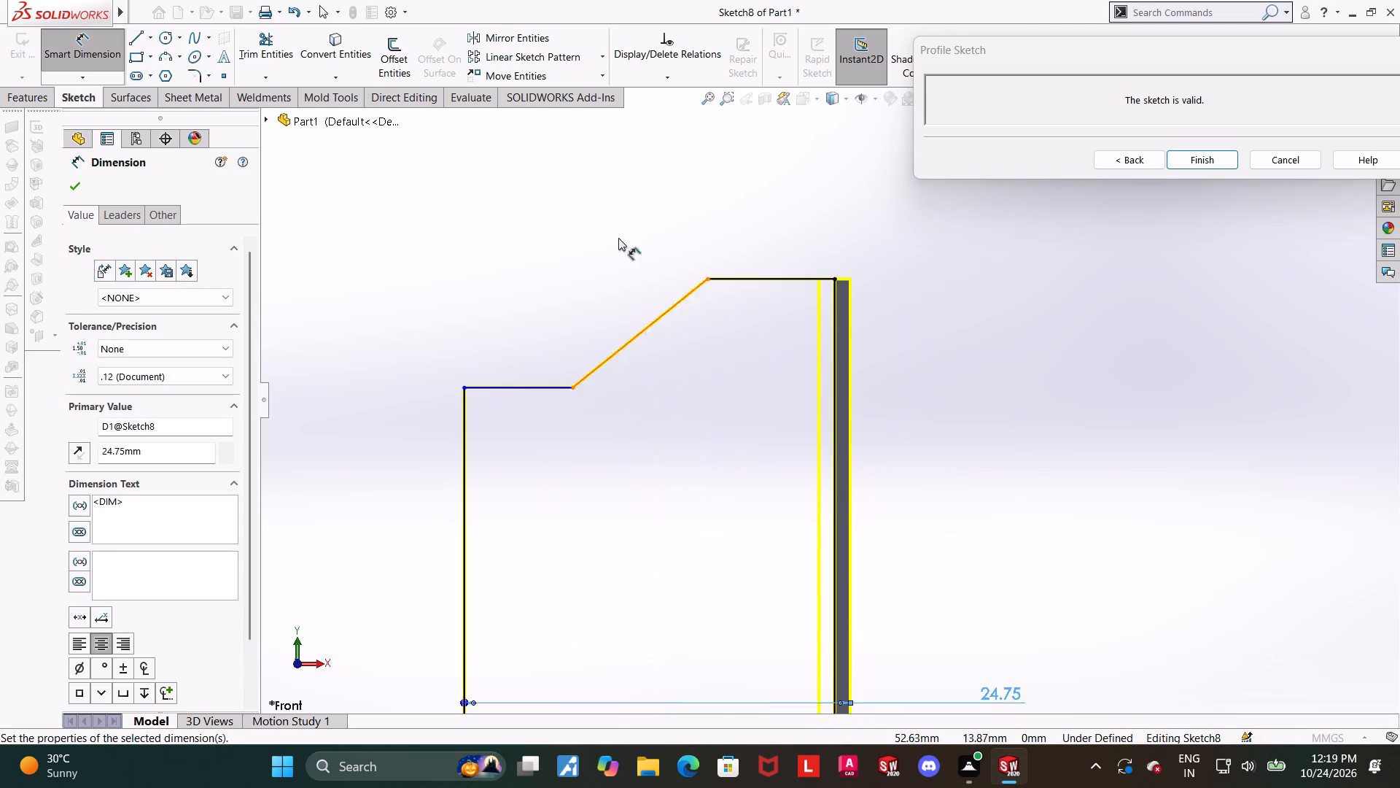
{"action": "key", "text": "Escape"}
Dimension the horizontal distance from the outer vertical line to the upper end of the top slope as 16 mm.
{"action": "left_click", "coordinate": [101, 54]}
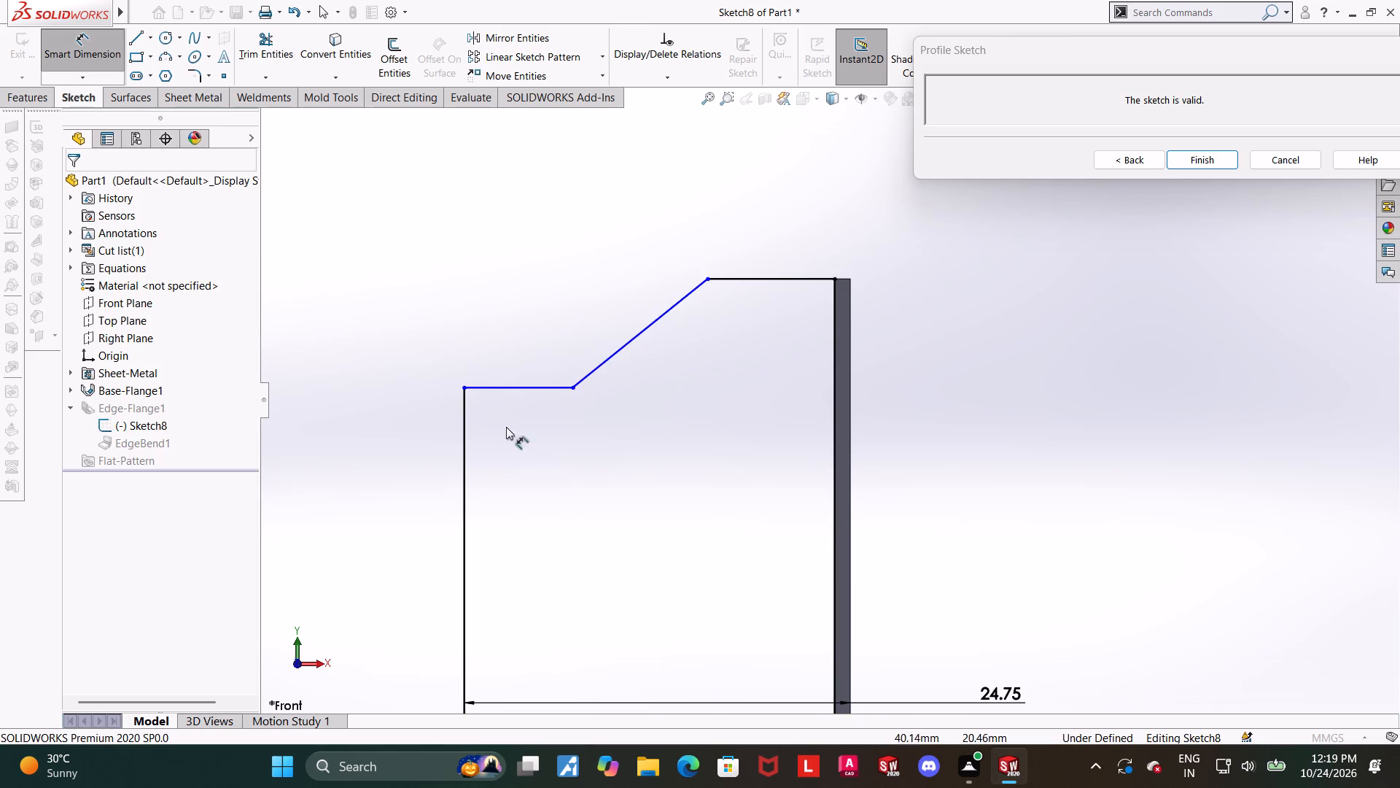
{"action": "left_click", "coordinate": [464, 403]}
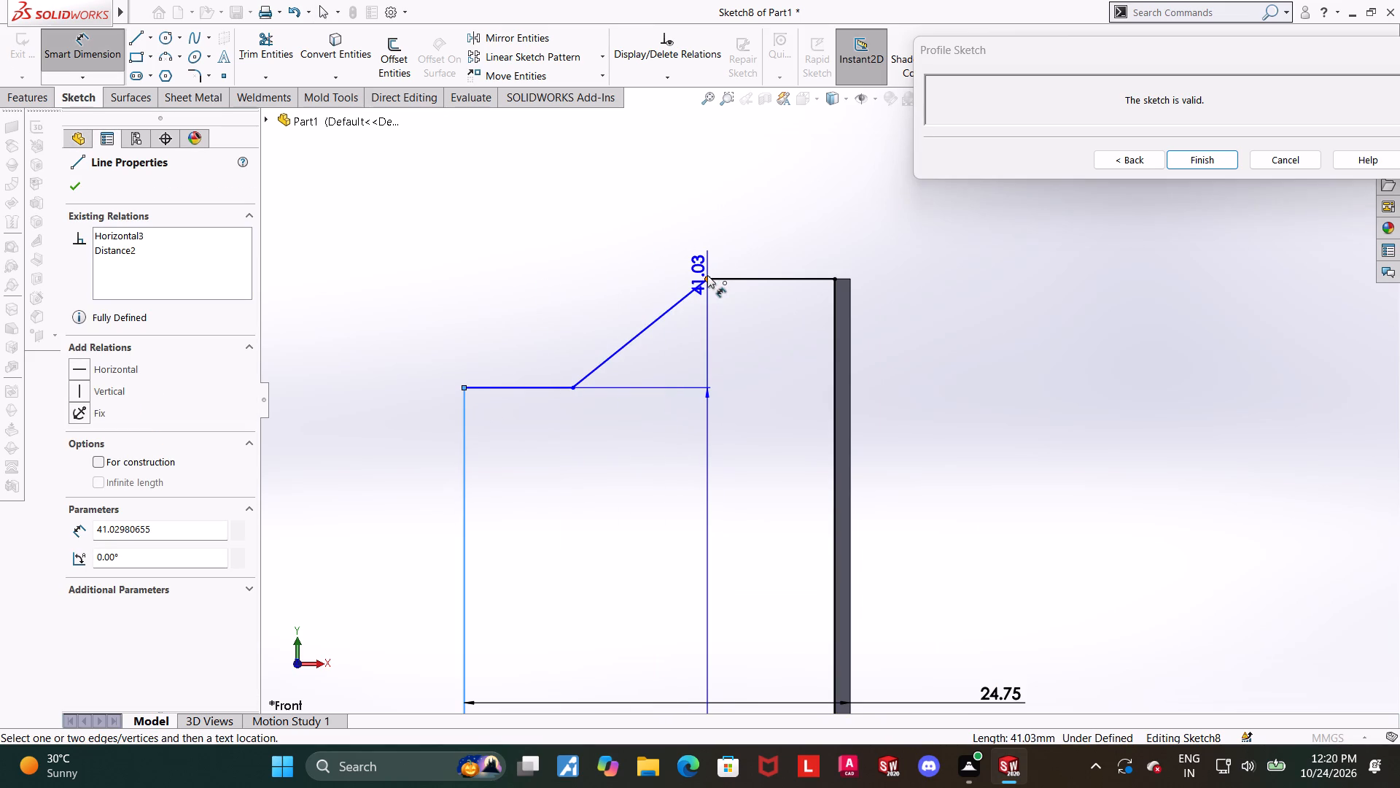
{"action": "left_click", "coordinate": [707, 275]}
{"action": "left_click", "coordinate": [626, 207]}
{"action": "type", "text": "15"}
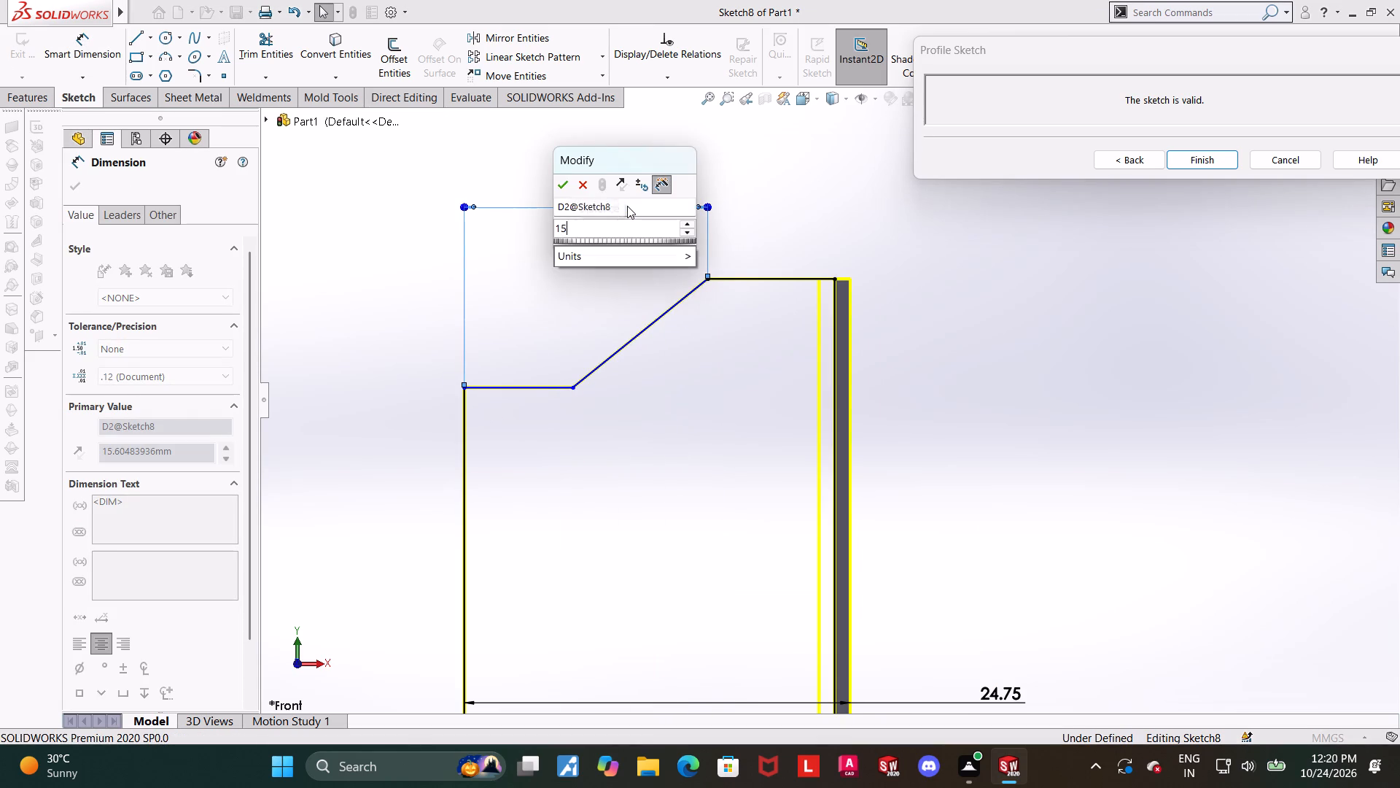
{"action": "key", "text": "BackSpace"}
{"action": "key", "text": "6"}
{"action": "key", "text": "Return"}
{"action": "key", "text": "Escape"}
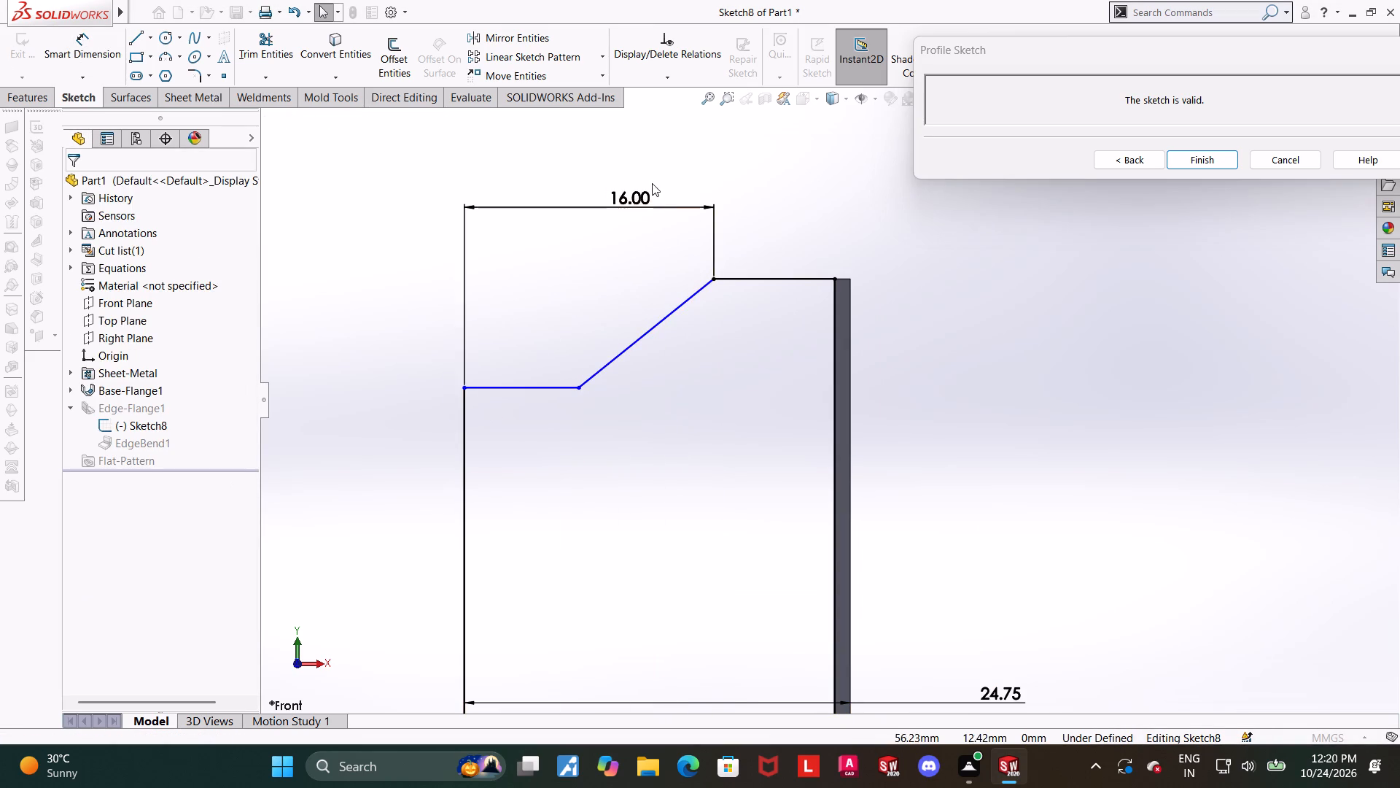
Dimension the length of the short horizontal line at the foot of the top slope as 9.5 mm.
{"action": "scroll", "coordinate": [661, 192], "scroll_direction": "up", "scroll_amount": 1}
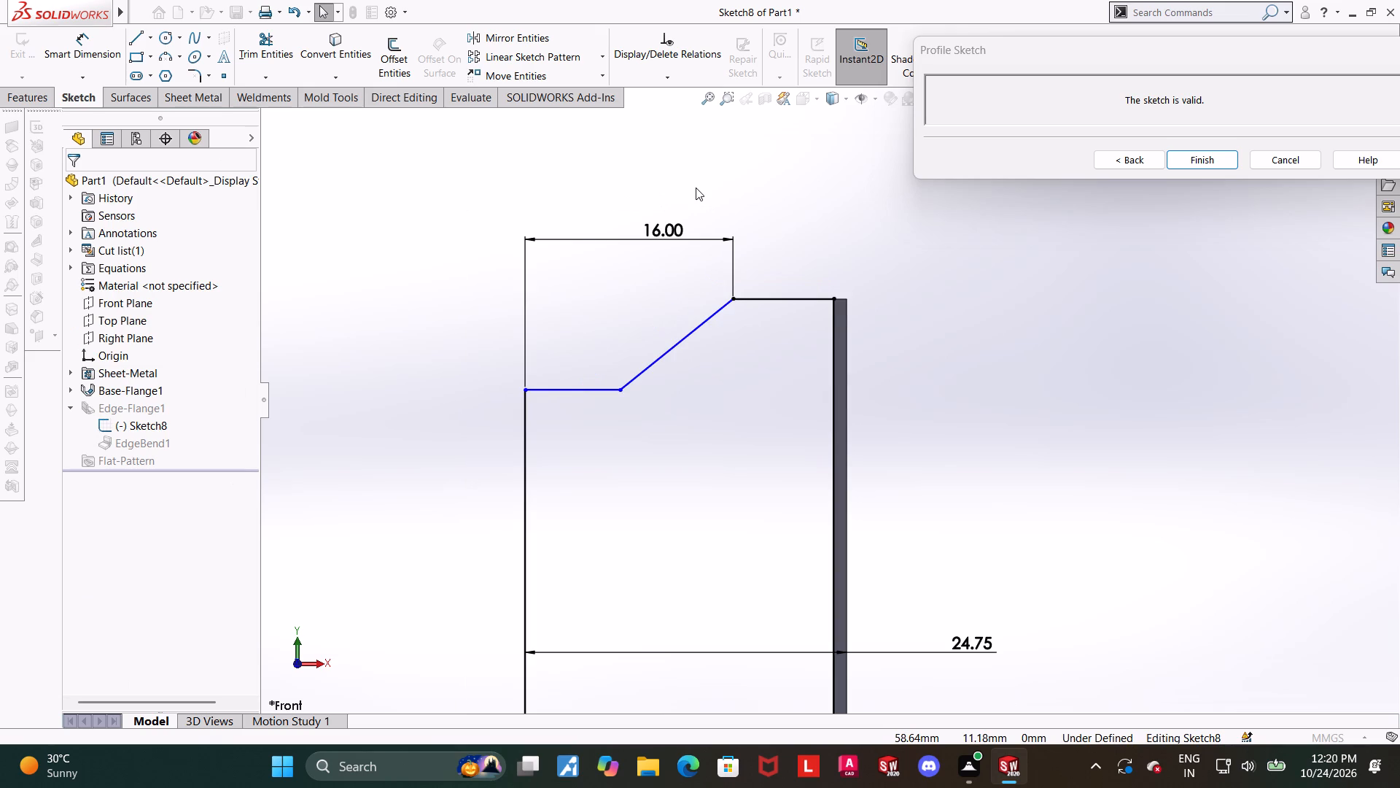
{"action": "scroll", "coordinate": [696, 188], "scroll_direction": "up", "scroll_amount": 1}
{"action": "scroll", "coordinate": [689, 342], "scroll_direction": "down", "scroll_amount": 1}
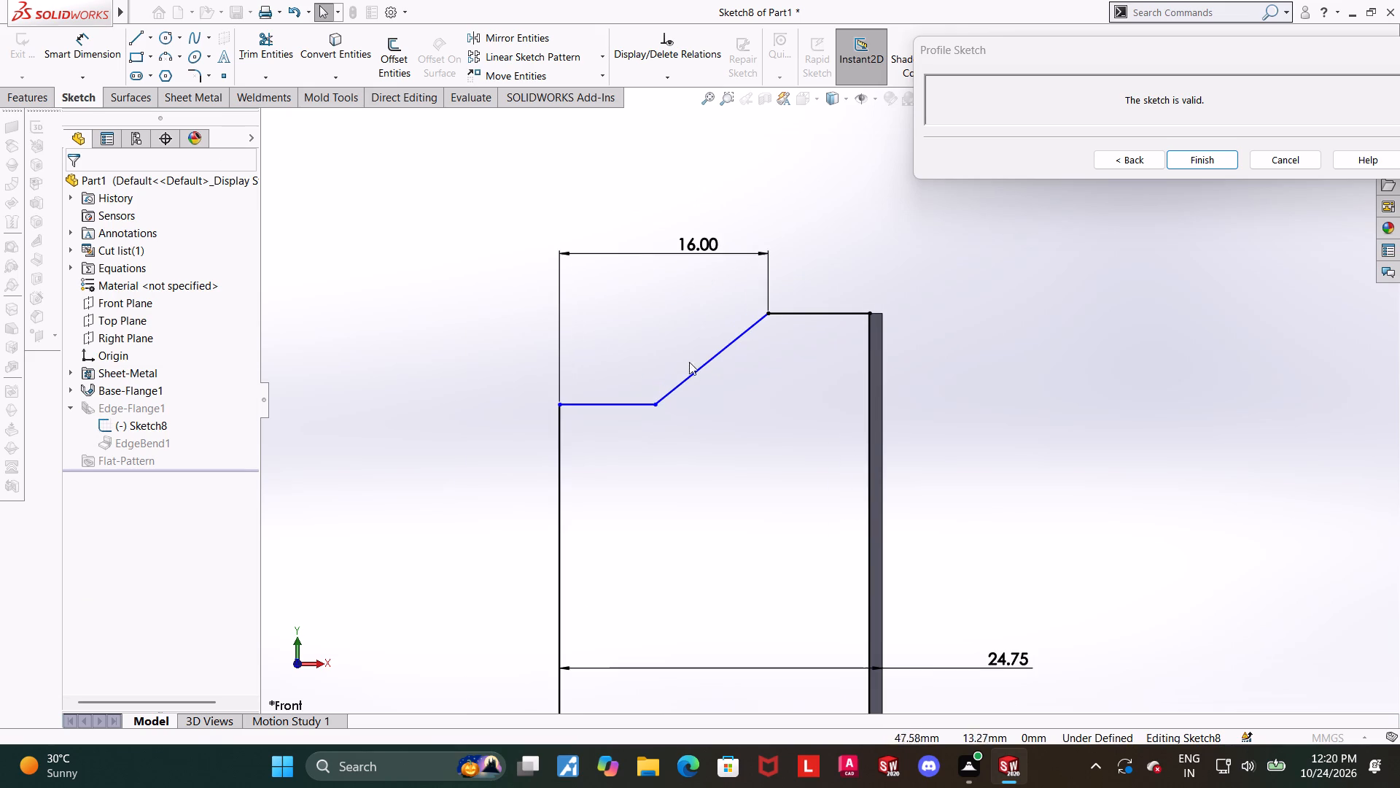
{"action": "left_click", "coordinate": [61, 60]}
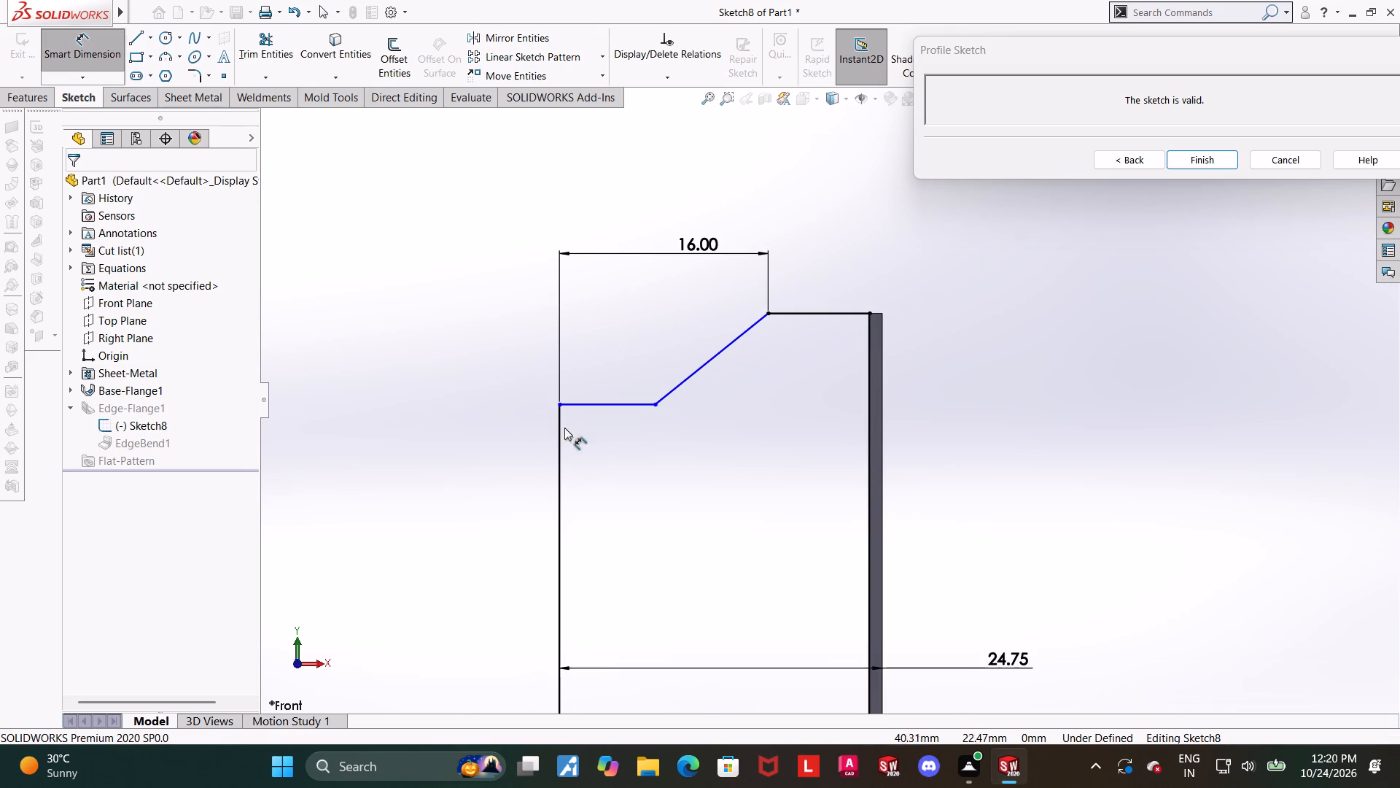
{"action": "left_click", "coordinate": [578, 402]}
{"action": "left_click", "coordinate": [591, 494]}
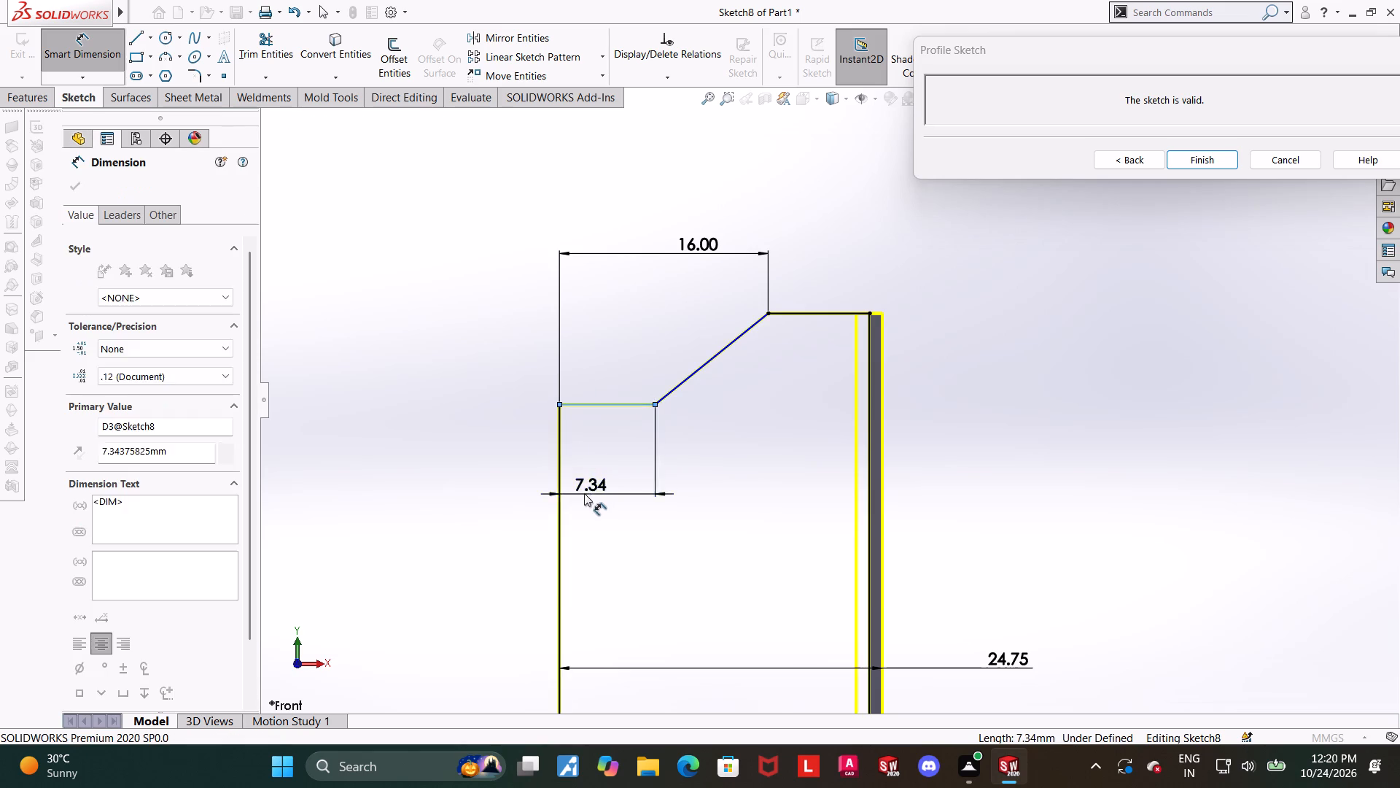
{"action": "type", "text": "9.5"}
{"action": "key", "text": "Return"}
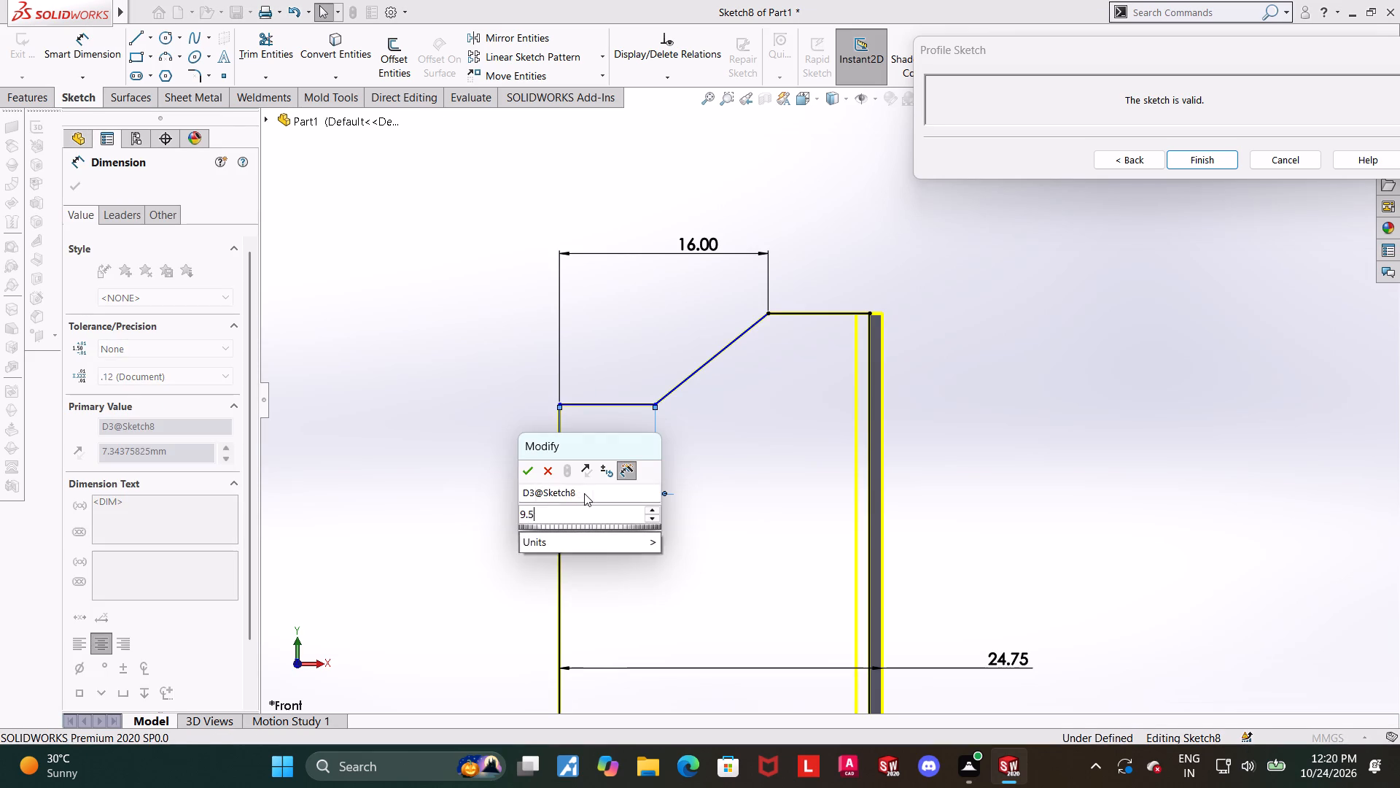
{"action": "key", "text": "Escape"}
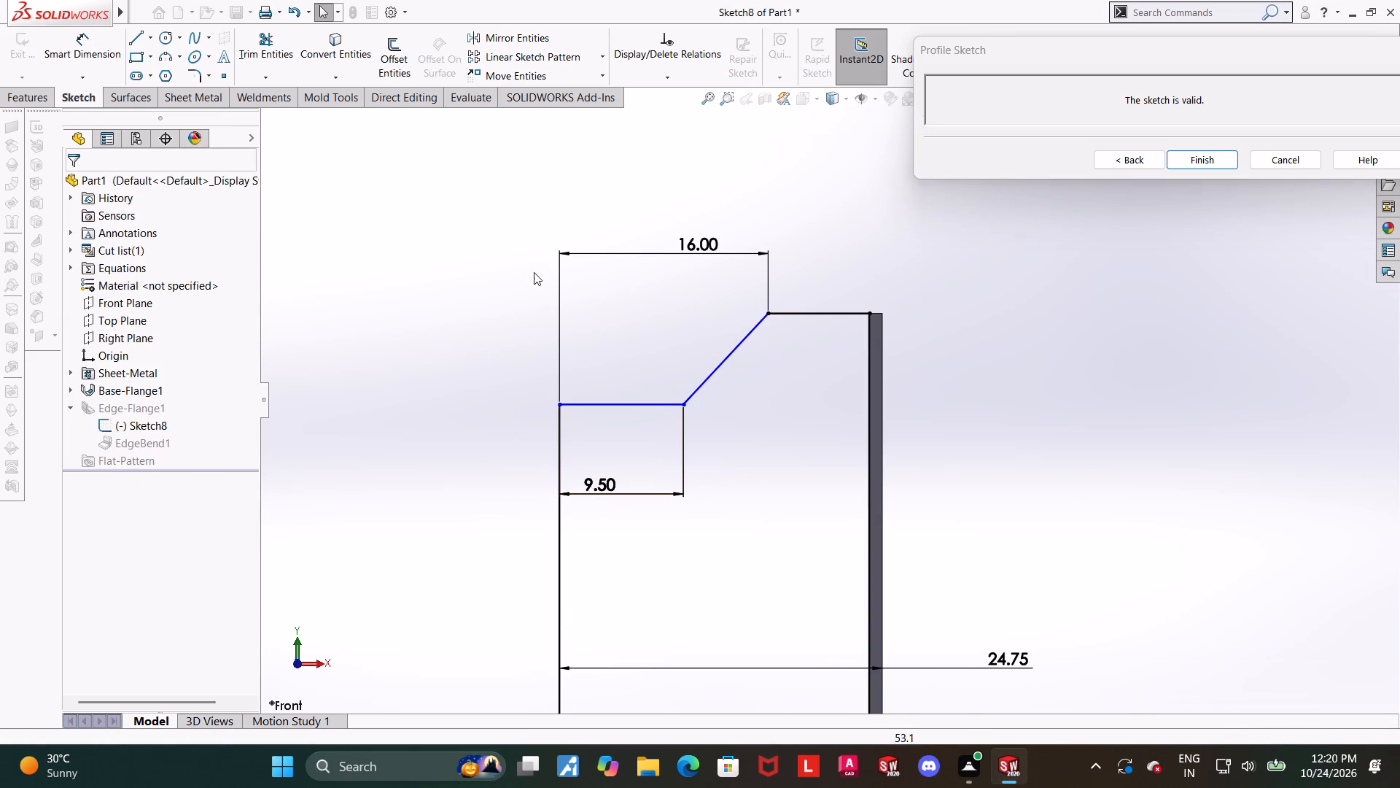
Dimension the vertical distance between the short lower horizontal and the top horizontal of the upper profile as 7 mm.
{"action": "left_click", "coordinate": [108, 42]}
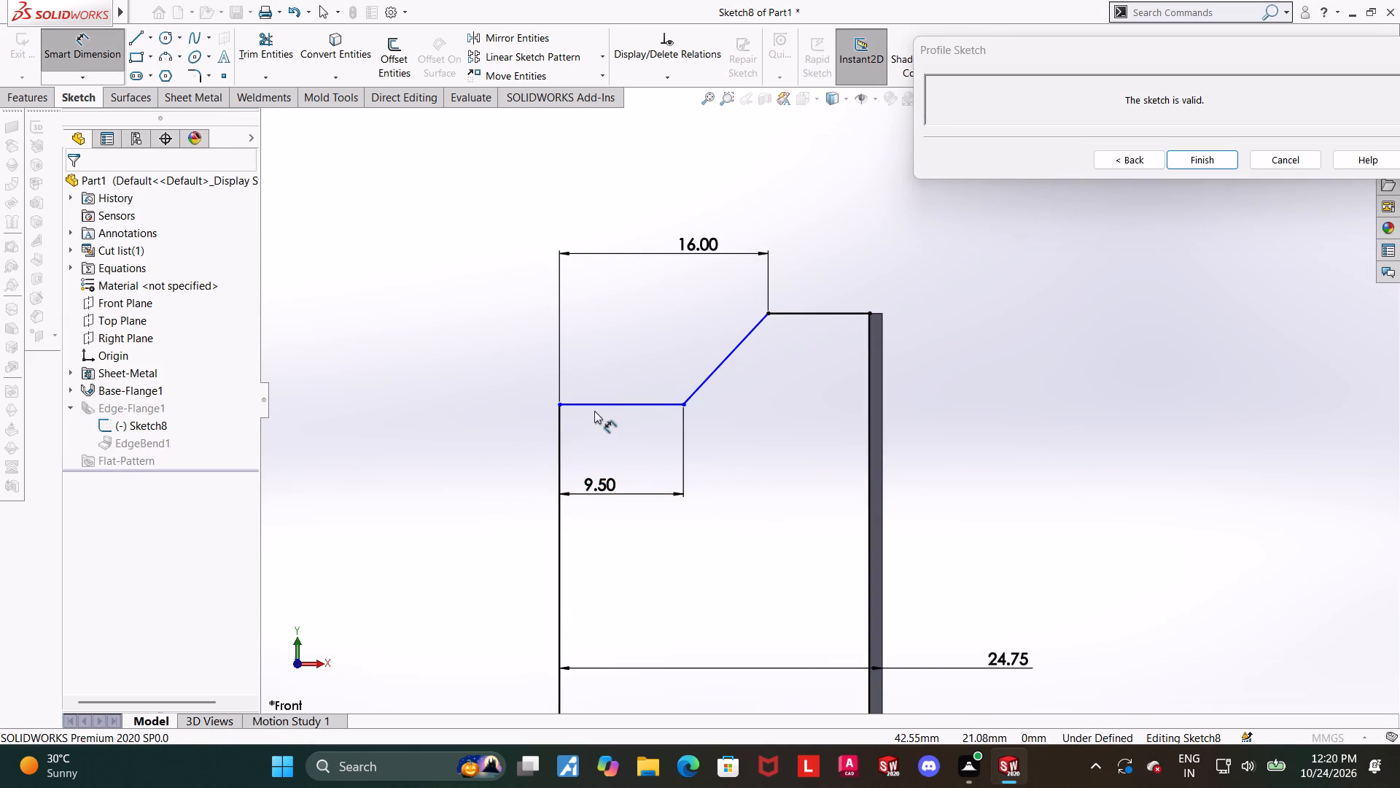
{"action": "left_click", "coordinate": [594, 406]}
{"action": "left_click", "coordinate": [786, 315]}
{"action": "left_click", "coordinate": [636, 331]}
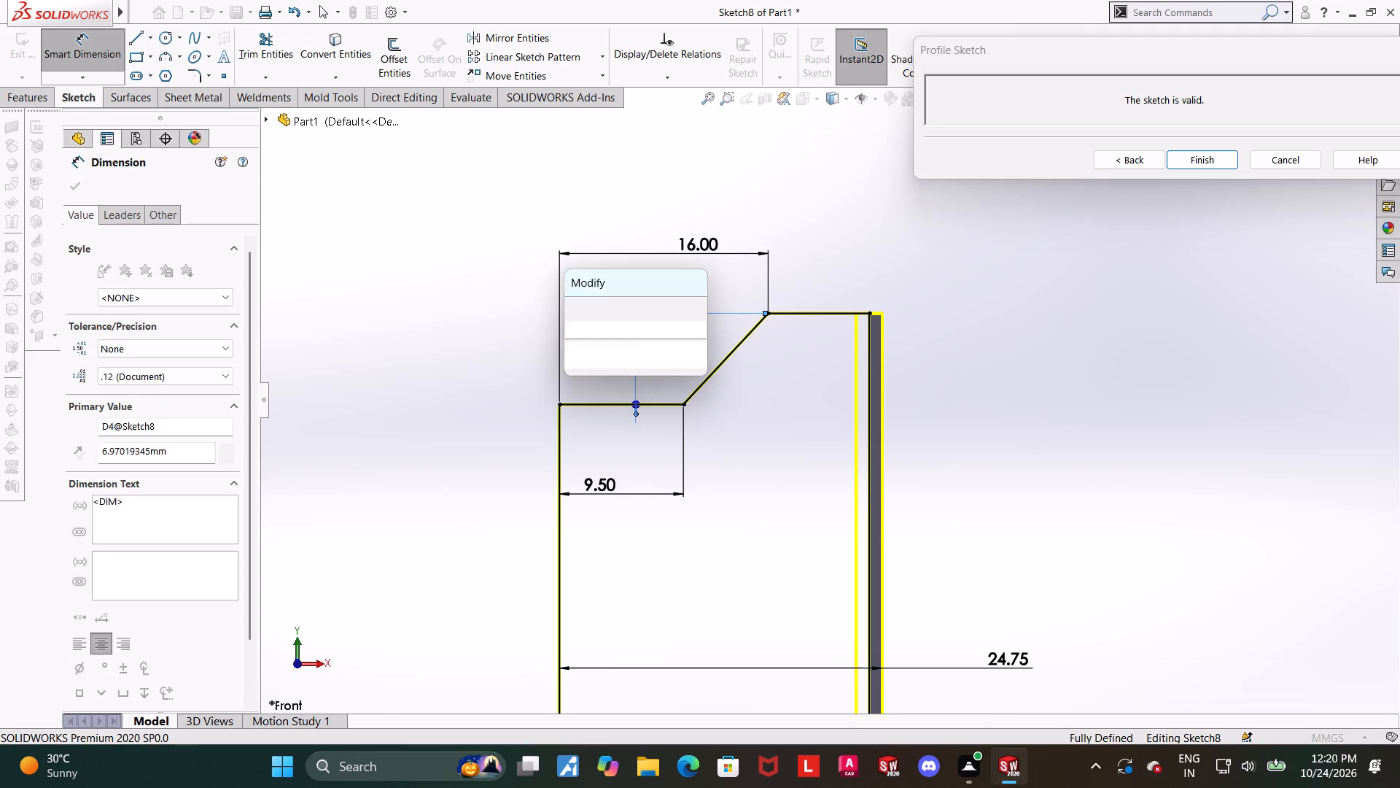
{"action": "key", "text": "7"}
{"action": "key", "text": "Return"}
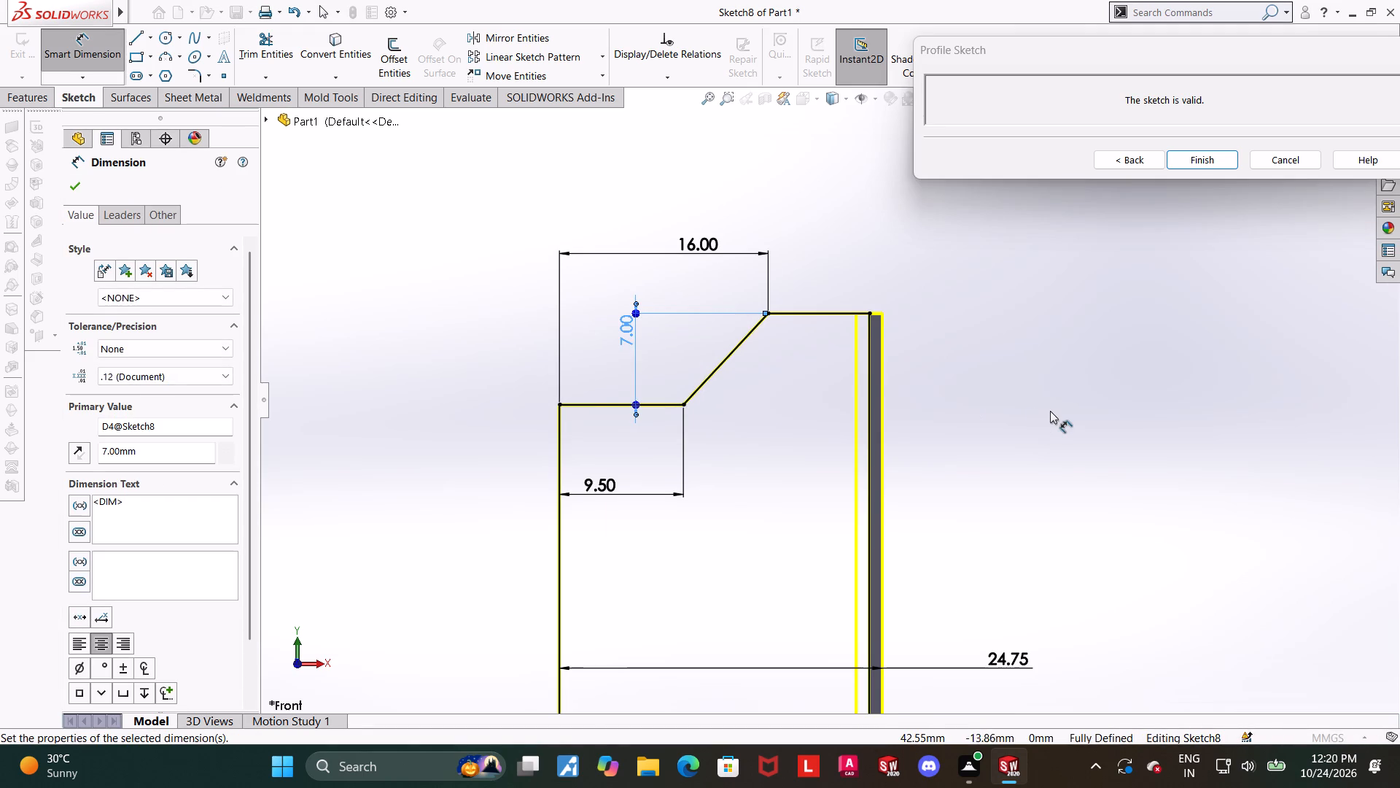
{"action": "scroll", "coordinate": [1050, 411], "scroll_direction": "up", "scroll_amount": 1}
{"action": "left_click", "coordinate": [1056, 412]}
Trim away the profile's bottom horizontal line and shorten the outer vertical line from its lower end to about 38 mm.
{"action": "scroll", "coordinate": [1050, 412], "scroll_direction": "up", "scroll_amount": 1}
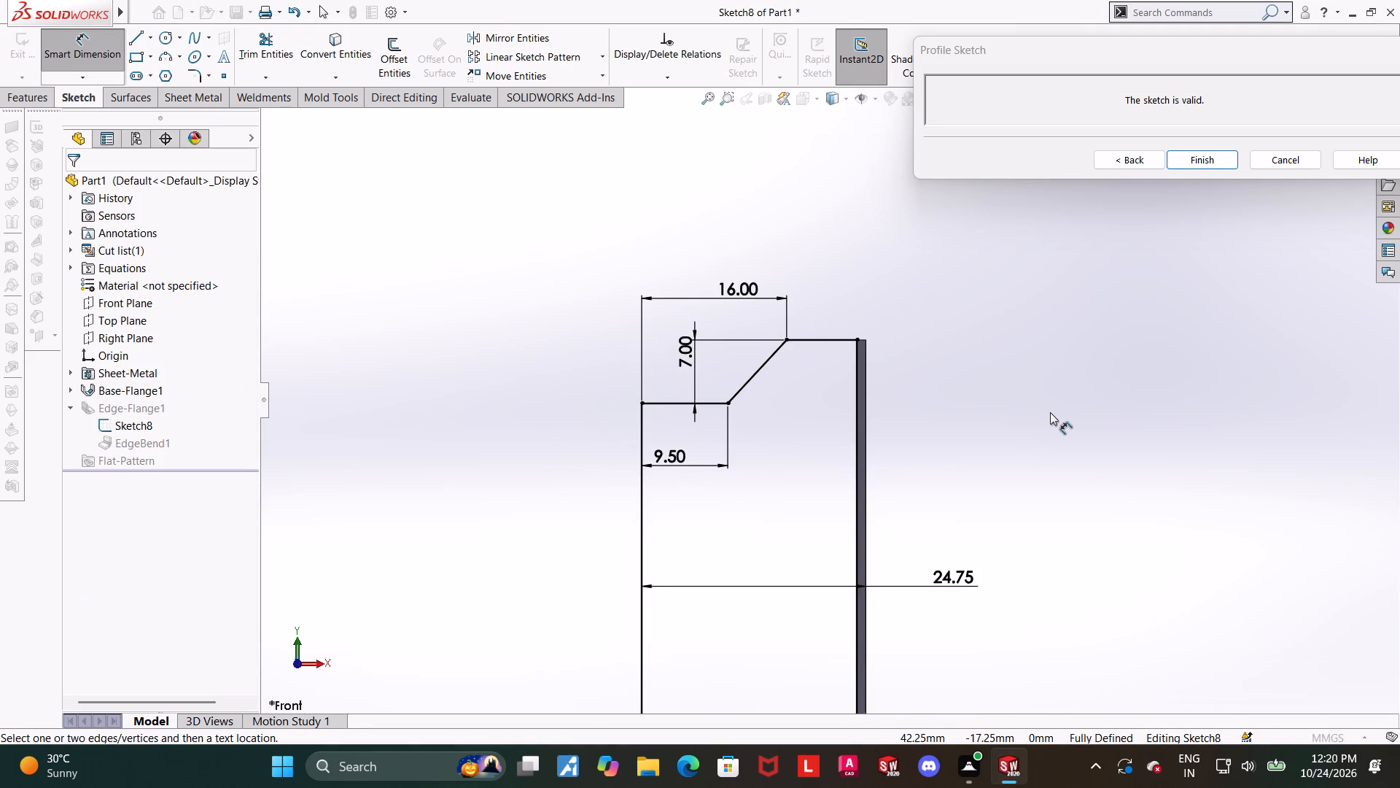
{"action": "scroll", "coordinate": [954, 401], "scroll_direction": "down", "scroll_amount": 1}
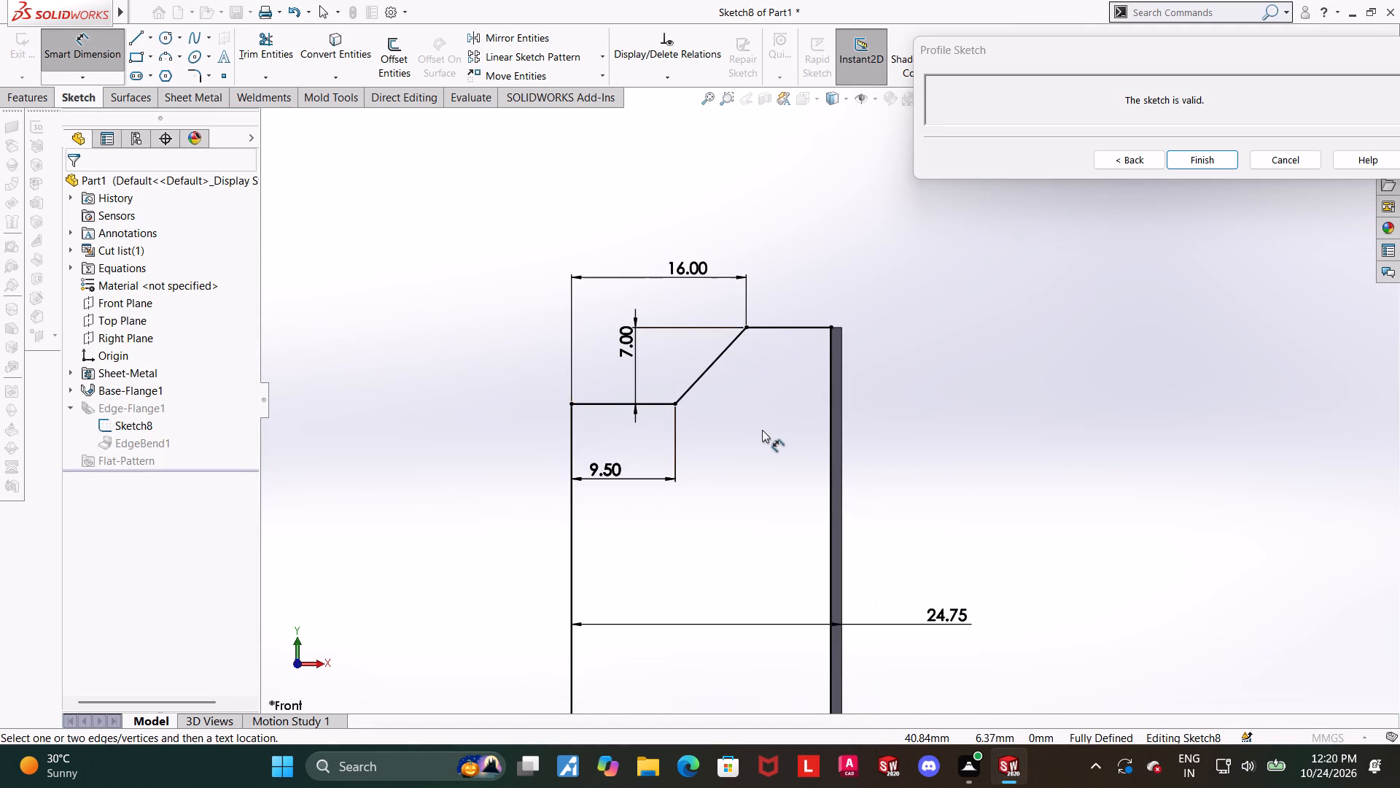
{"action": "scroll", "coordinate": [760, 433], "scroll_direction": "up", "scroll_amount": 1}
{"action": "scroll", "coordinate": [798, 671], "scroll_direction": "up", "scroll_amount": 2}
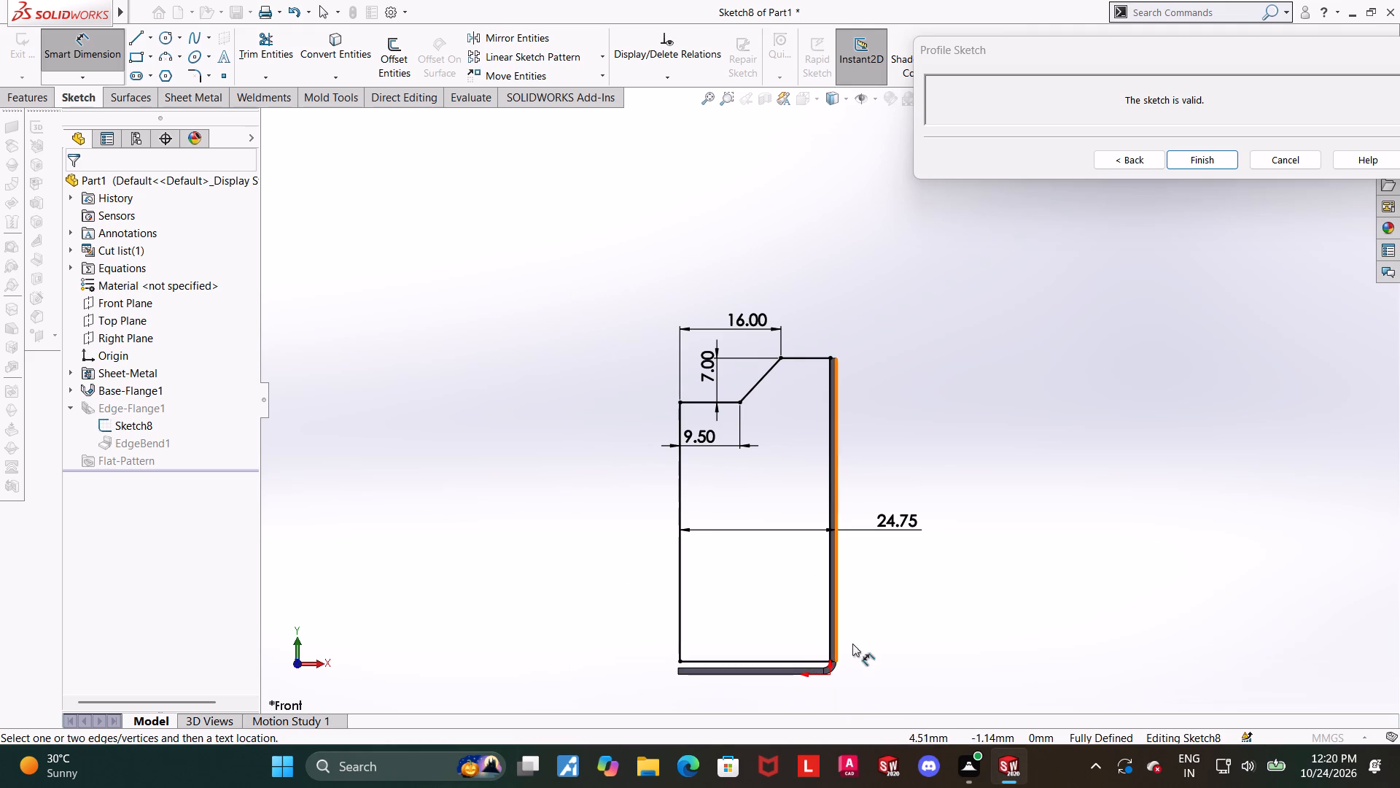
{"action": "scroll", "coordinate": [871, 635], "scroll_direction": "down", "scroll_amount": 1}
{"action": "scroll", "coordinate": [753, 665], "scroll_direction": "down", "scroll_amount": 3}
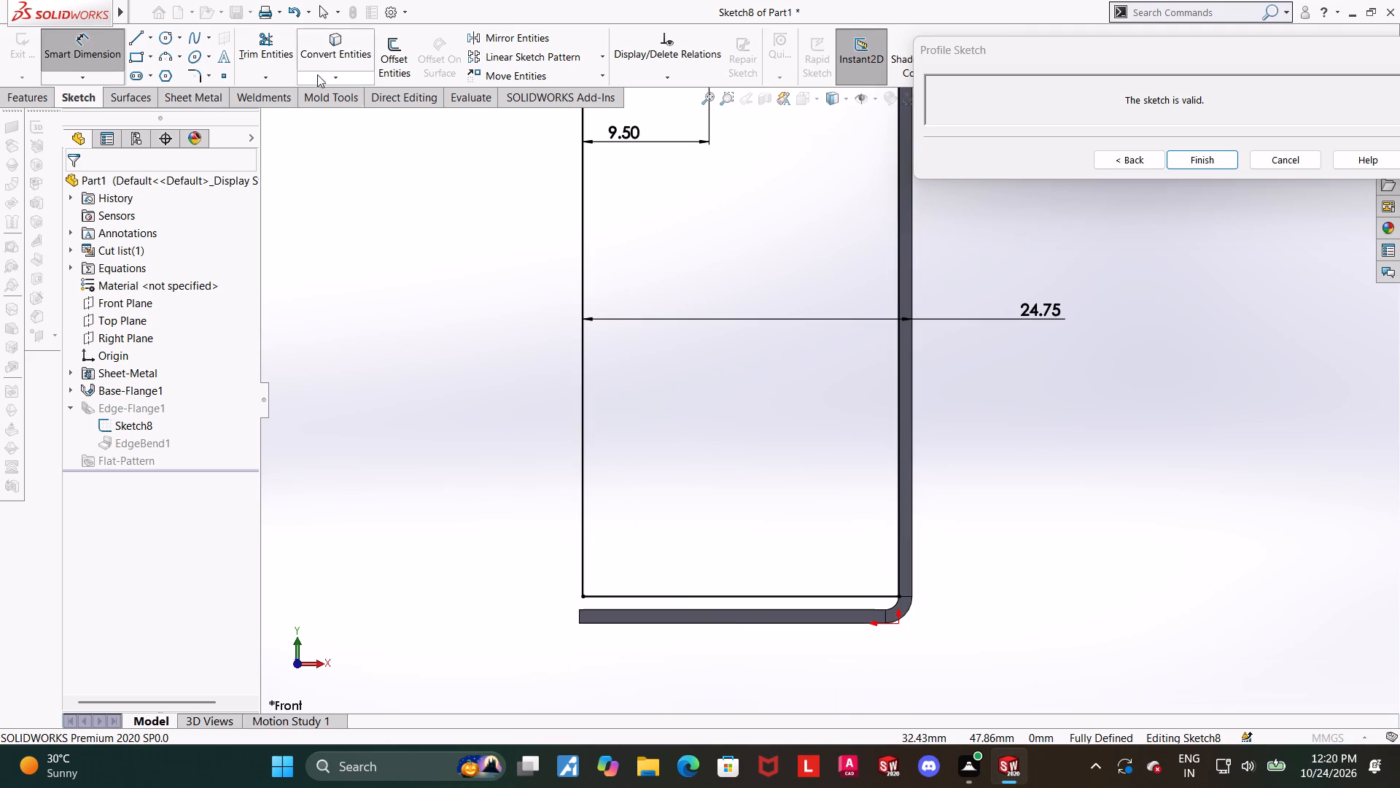
{"action": "key", "text": "Escape"}
{"action": "left_click", "coordinate": [257, 48]}
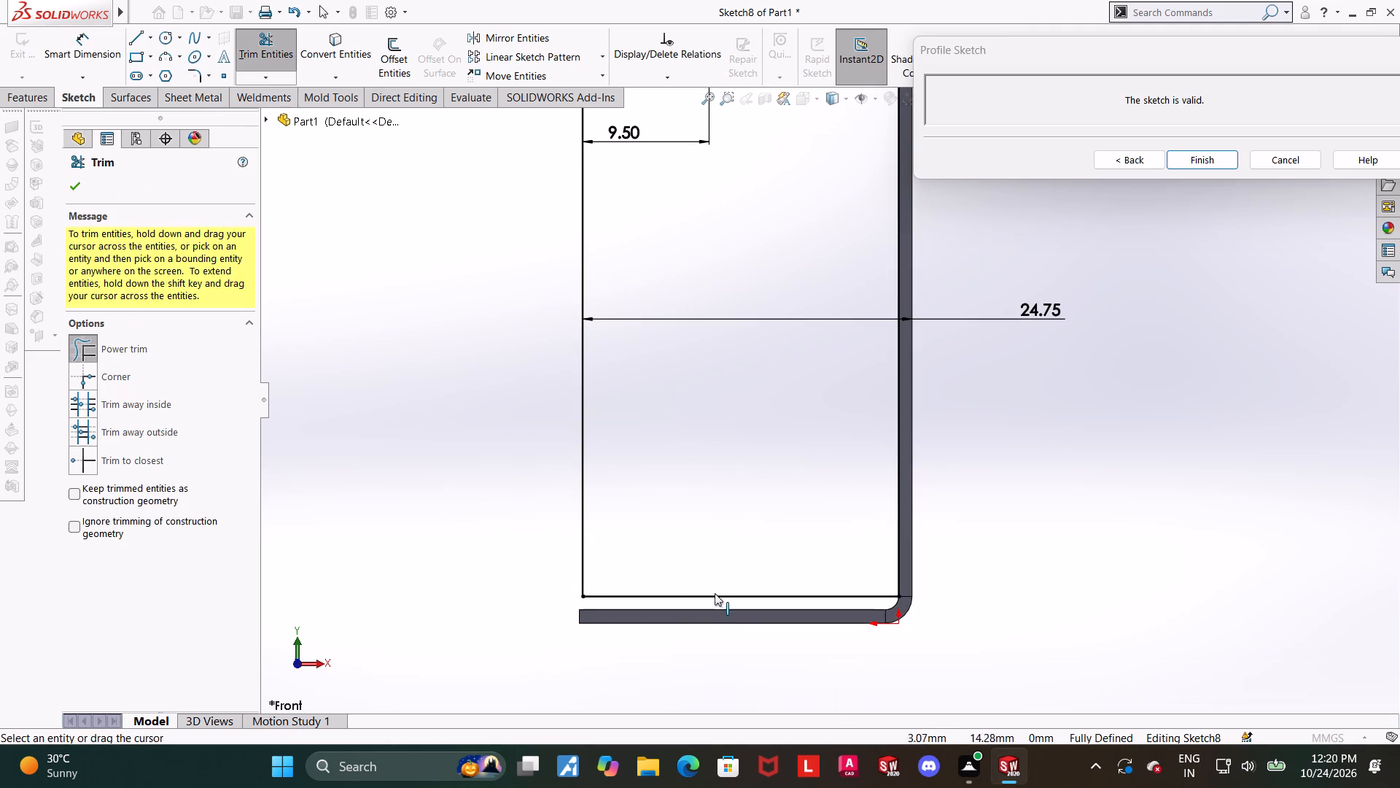
{"action": "left_click_drag", "start_coordinate": [704, 617], "coordinate": [704, 584]}
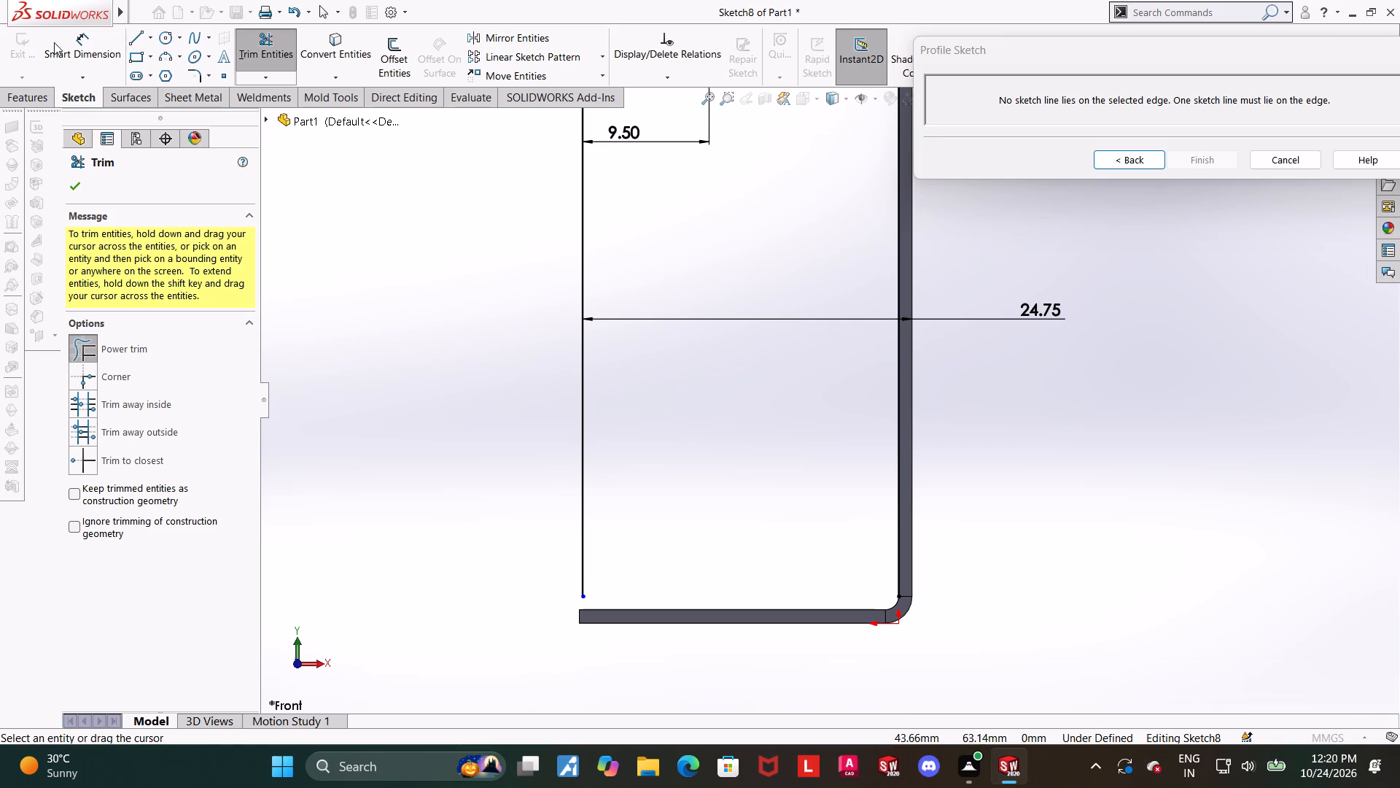
{"action": "left_click_drag", "start_coordinate": [586, 598], "coordinate": [585, 557]}
{"action": "left_click", "coordinate": [664, 553]}
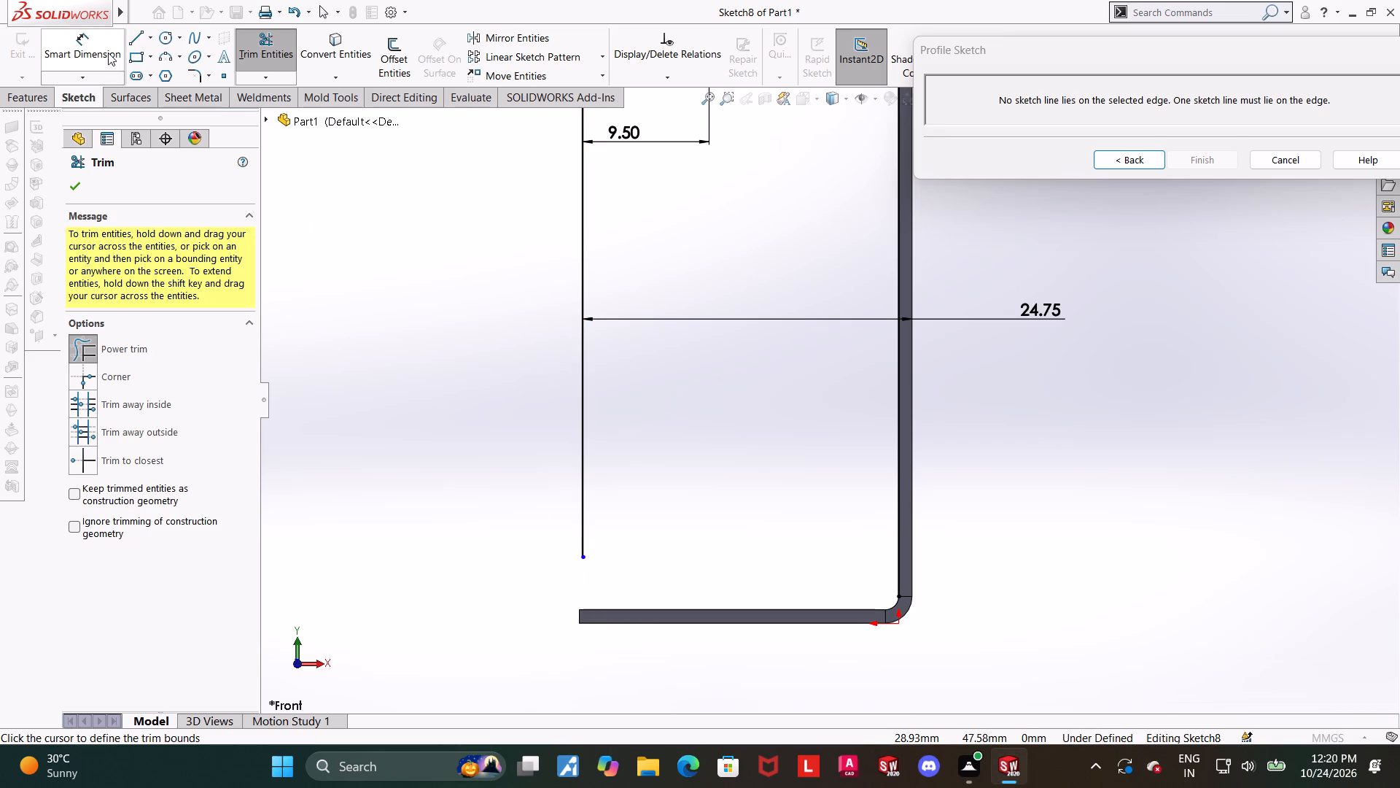
Redraw the profile's bottom with a horizontal about 18 mm long, a short downward slope and a horizontal to the wall's lower corner.
{"action": "left_click", "coordinate": [137, 33]}
{"action": "left_click", "coordinate": [581, 559]}
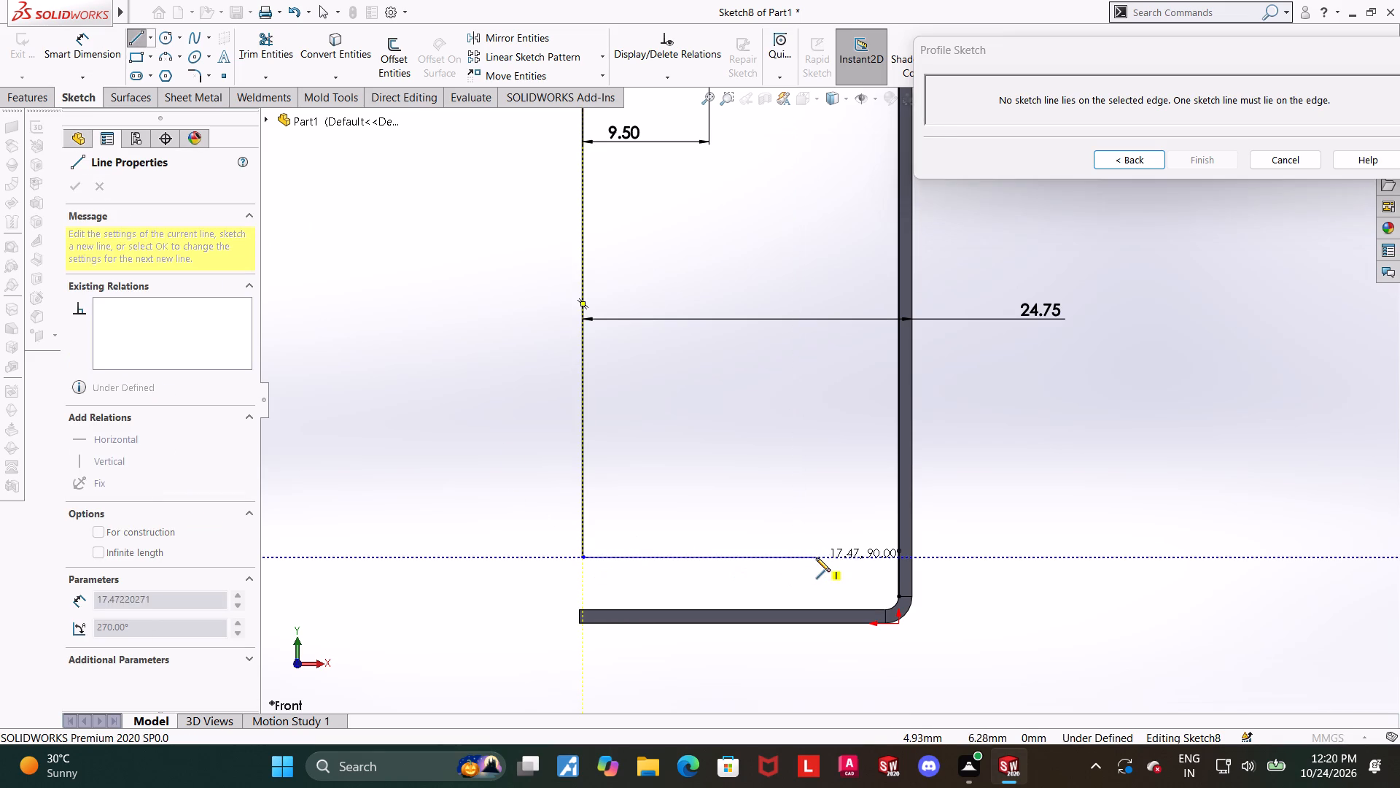
{"action": "left_click", "coordinate": [821, 557]}
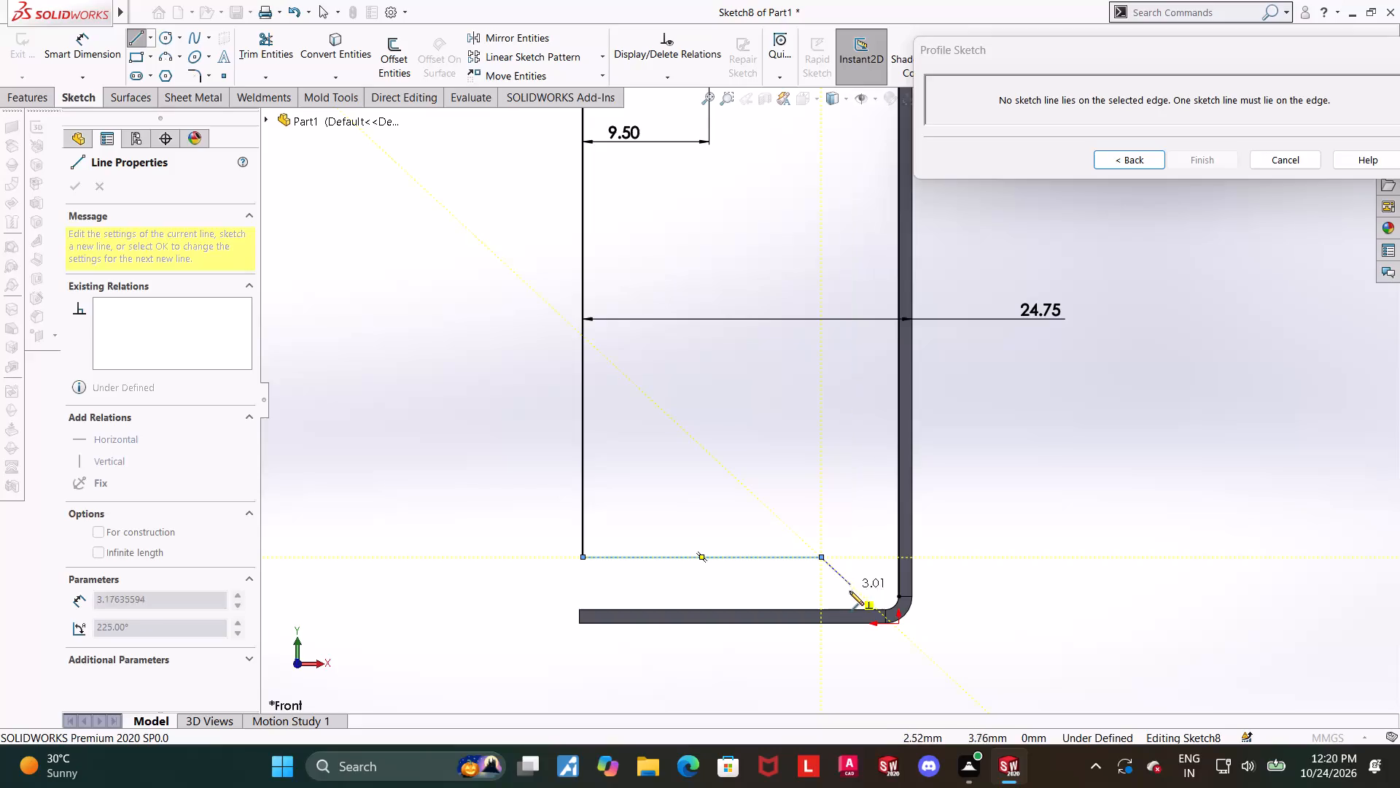
{"action": "left_click", "coordinate": [854, 598]}
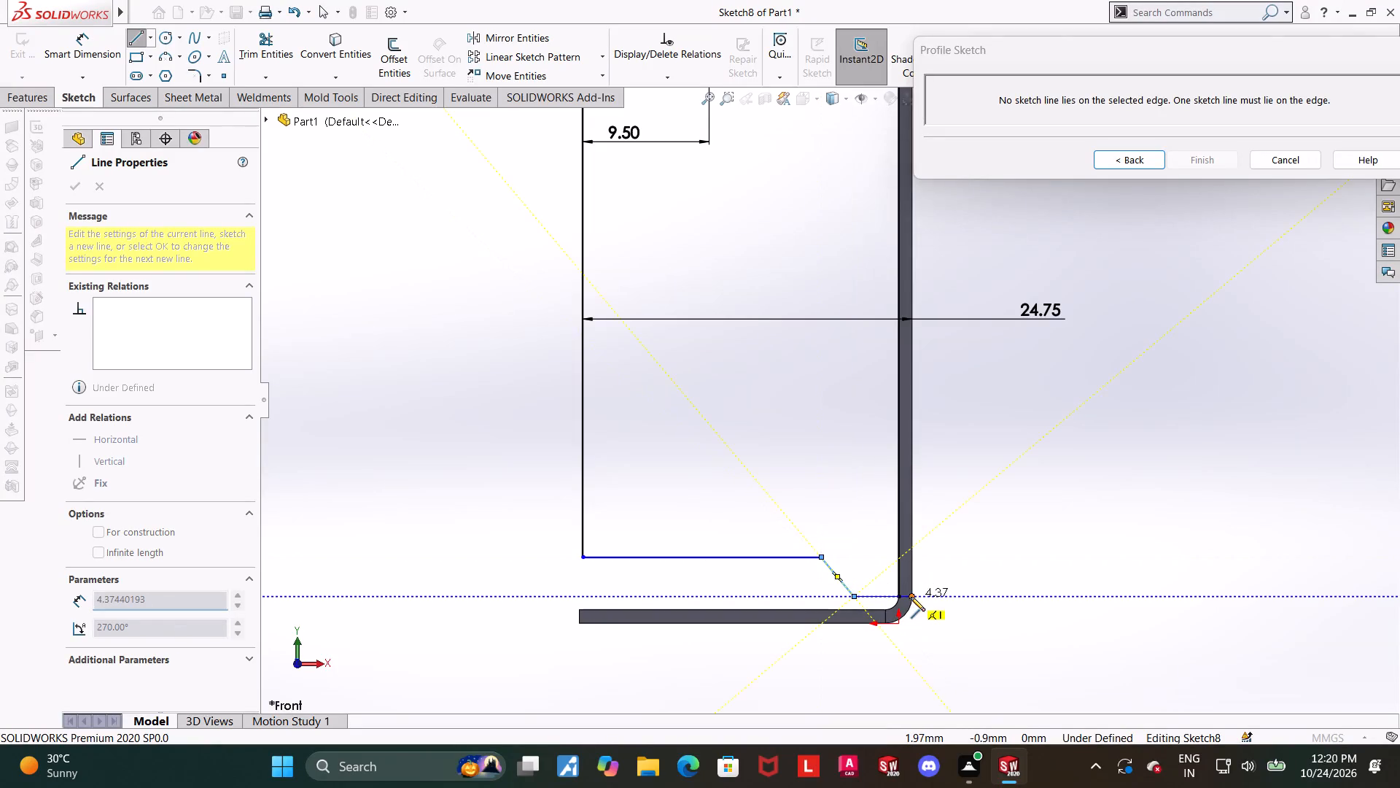
{"action": "left_click", "coordinate": [901, 597]}
{"action": "key", "text": "Escape"}
{"action": "key", "text": "Escape"}
{"action": "scroll", "coordinate": [930, 574], "scroll_direction": "down", "scroll_amount": 2}
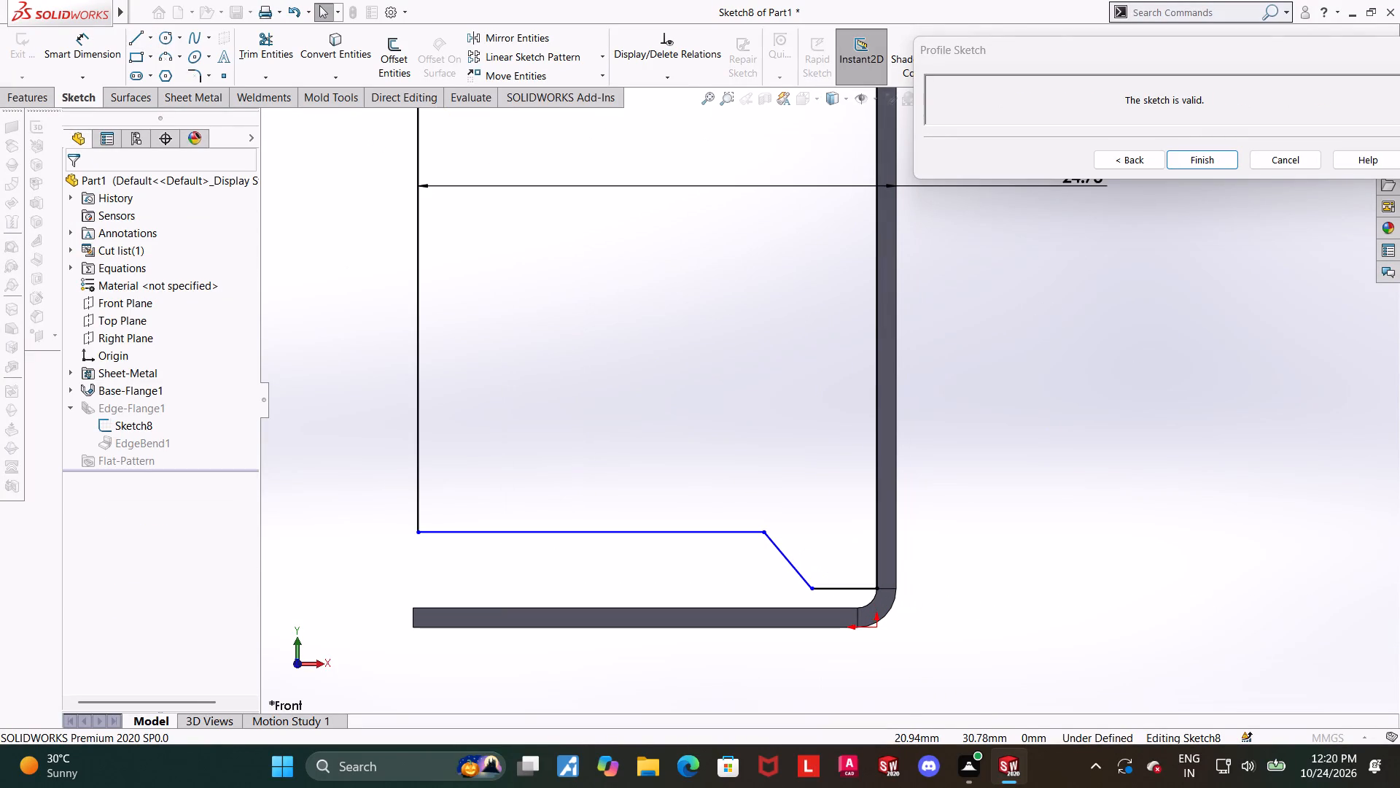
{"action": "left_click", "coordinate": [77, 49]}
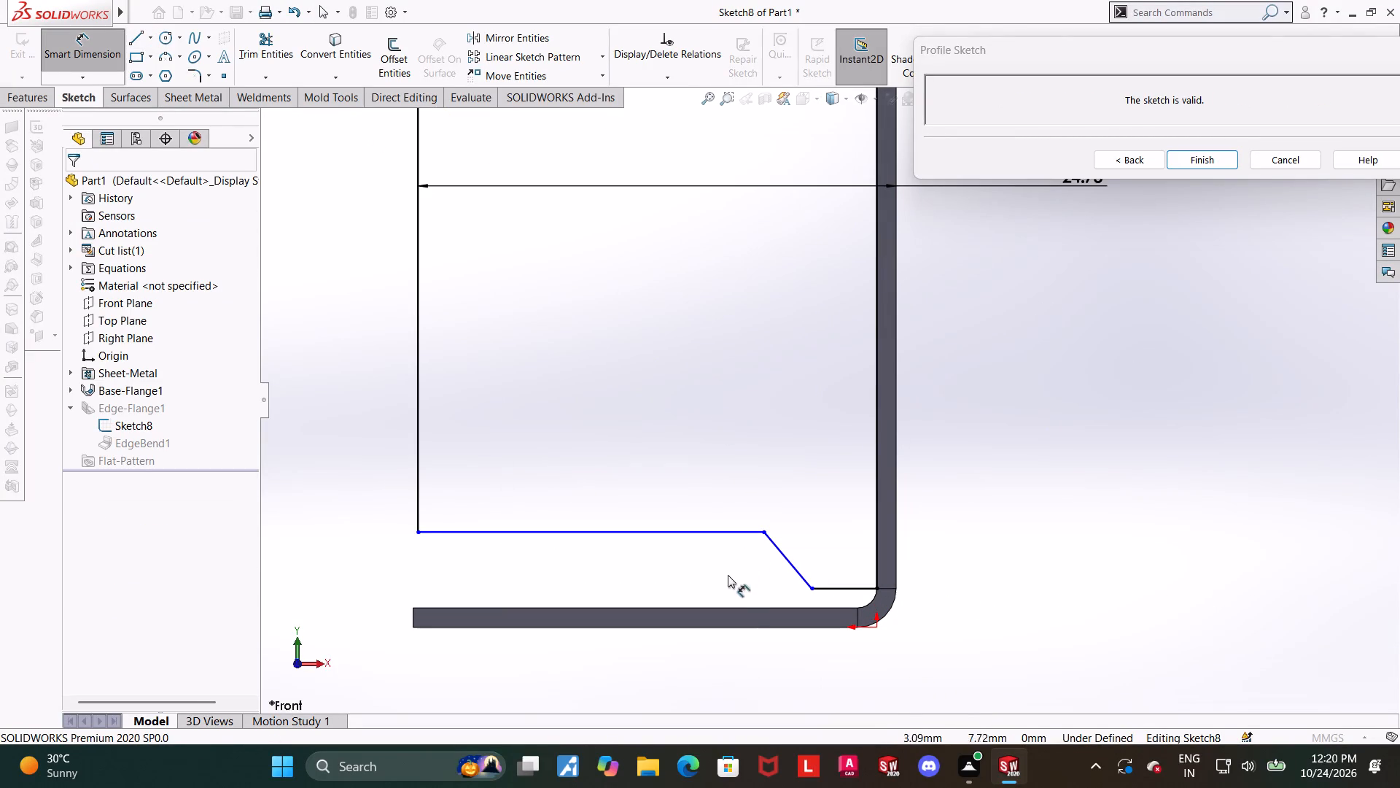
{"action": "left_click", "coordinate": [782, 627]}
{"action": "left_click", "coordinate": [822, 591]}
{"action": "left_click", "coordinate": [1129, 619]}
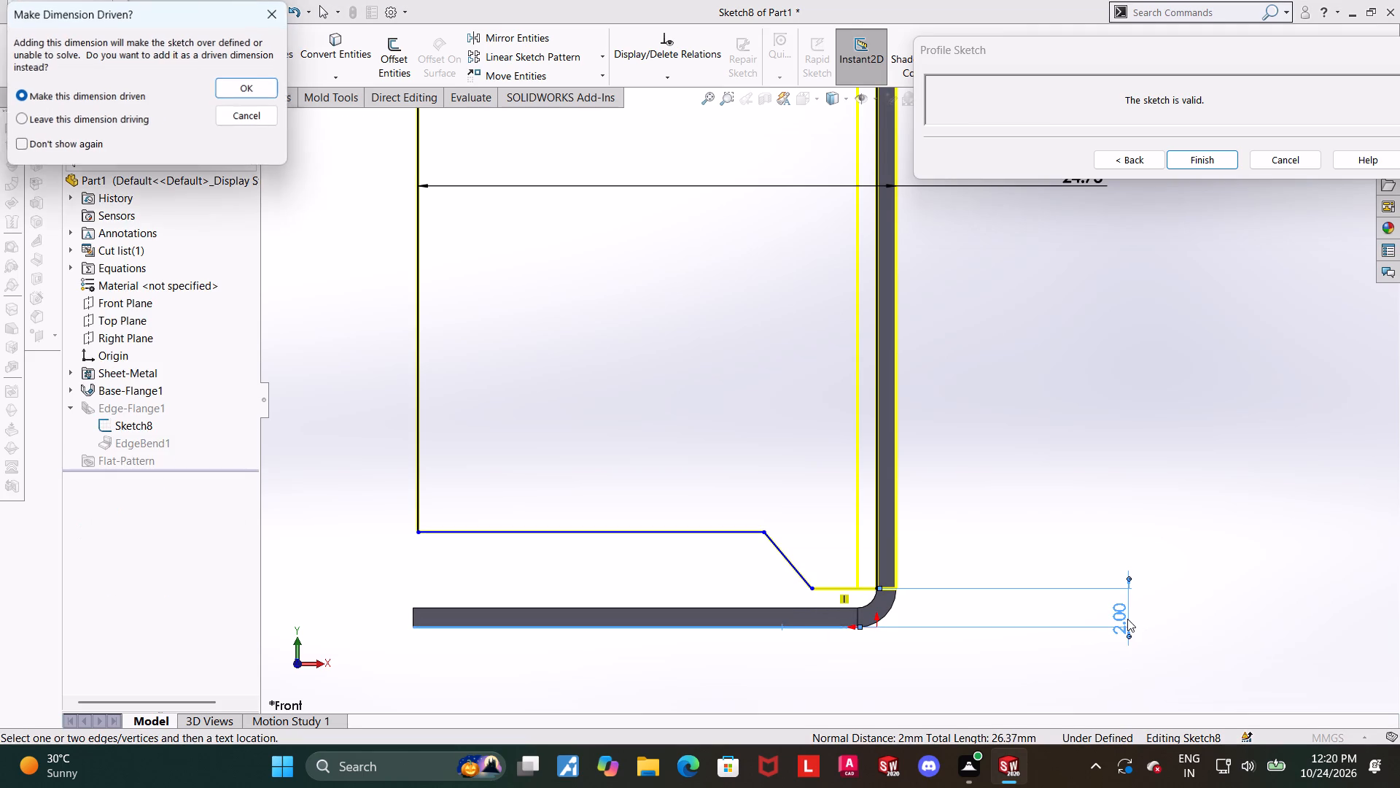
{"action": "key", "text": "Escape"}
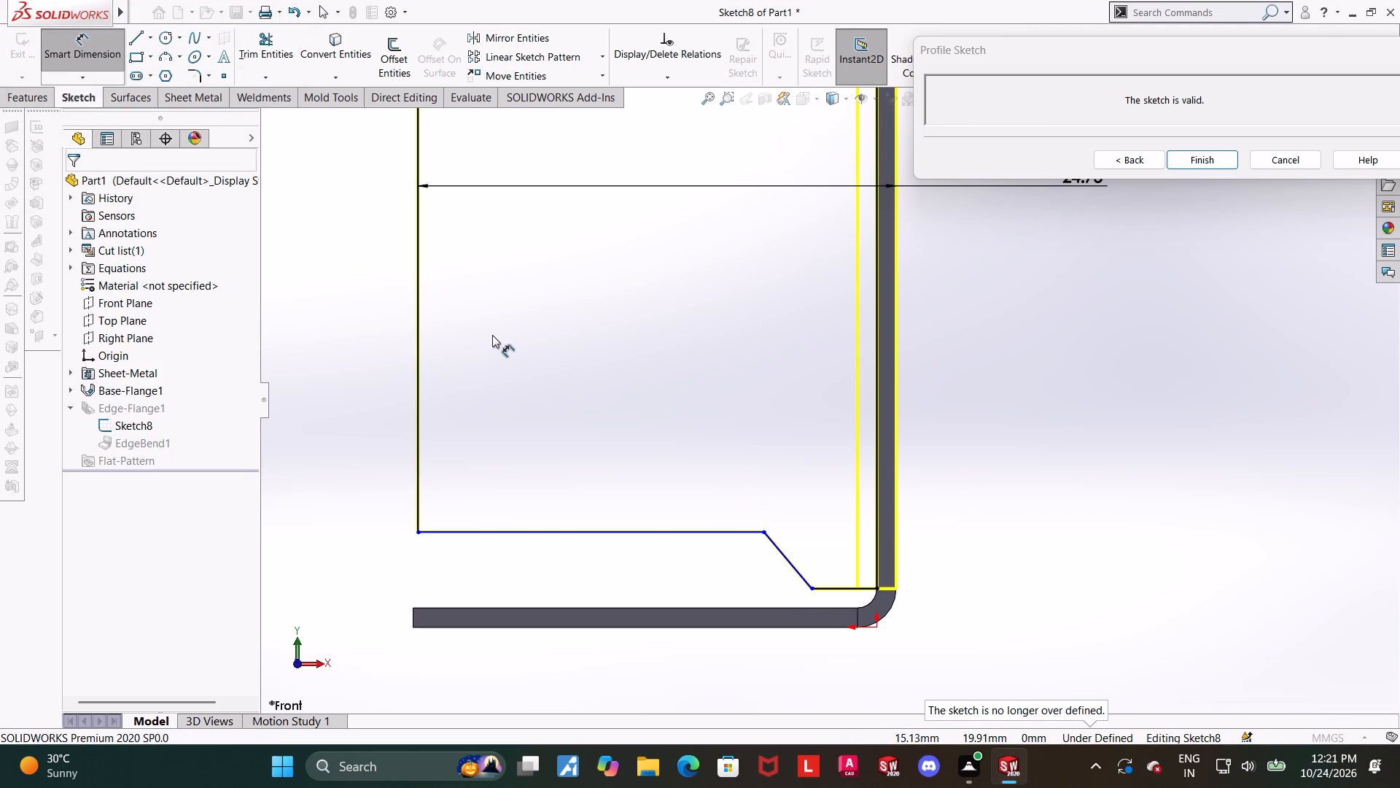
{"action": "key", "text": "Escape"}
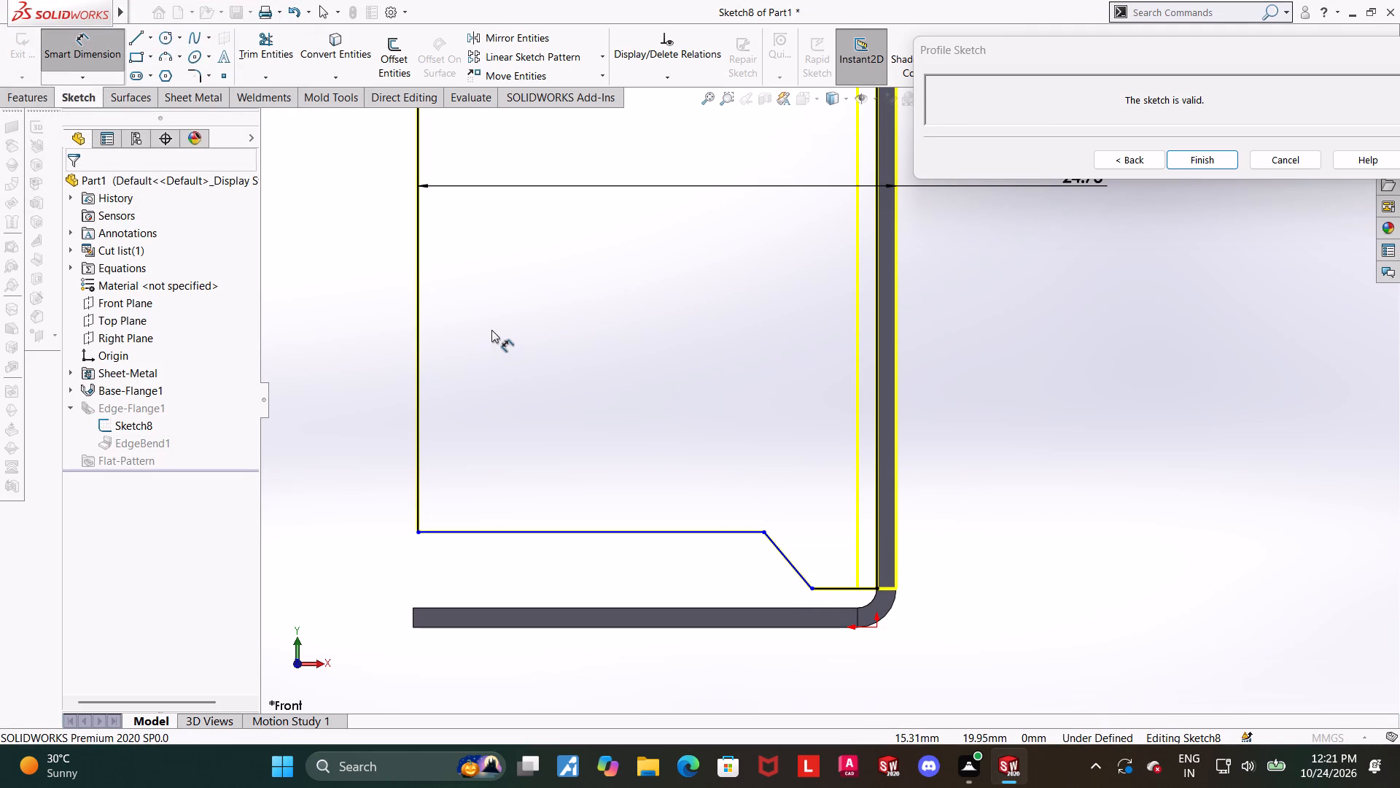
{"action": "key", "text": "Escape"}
Dimension the horizontal distance from the outer vertical line to the upper end of the bottom slope as 19 mm.
{"action": "left_click", "coordinate": [73, 52]}
{"action": "left_click", "coordinate": [418, 449]}
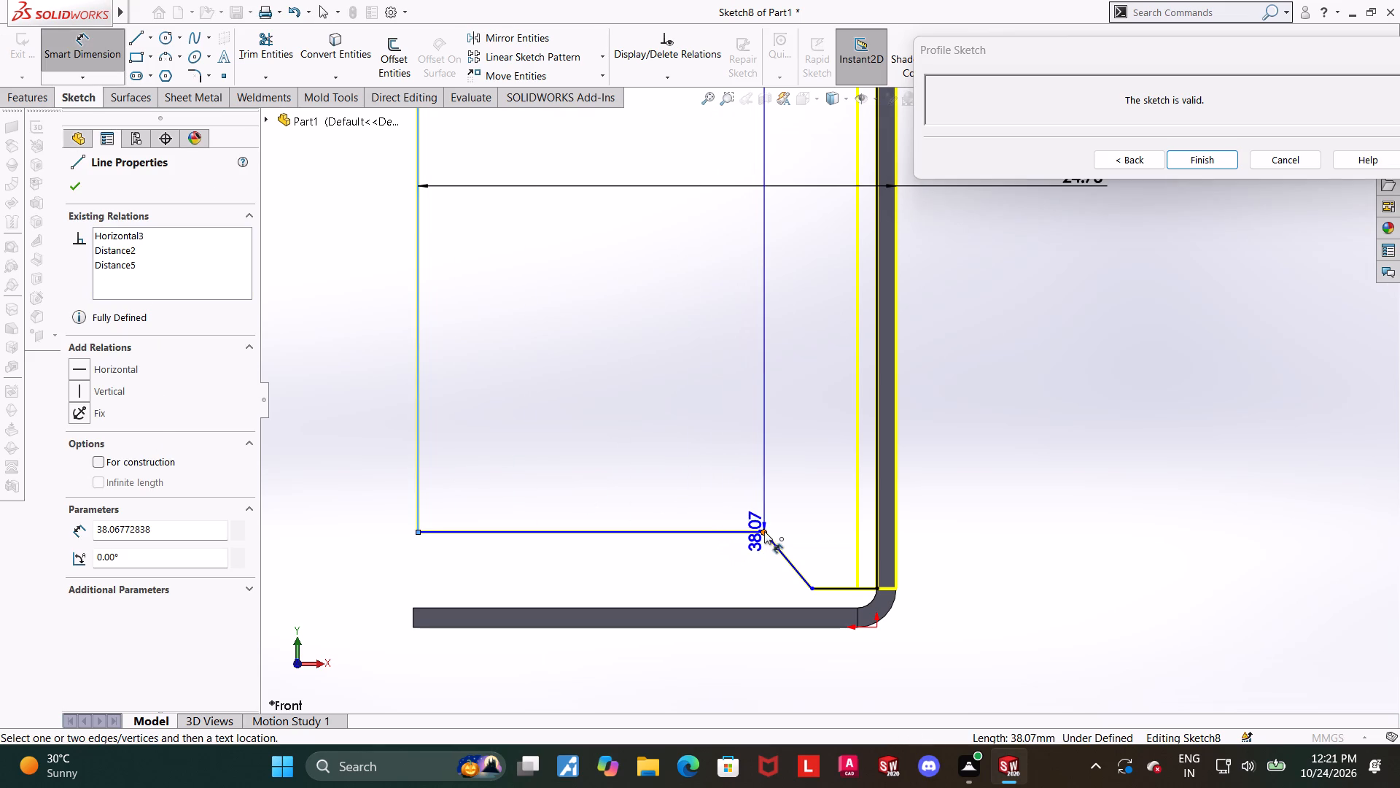
{"action": "left_click_drag", "start_coordinate": [764, 531], "coordinate": [756, 529]}
{"action": "left_click", "coordinate": [621, 439]}
{"action": "key", "text": "1"}
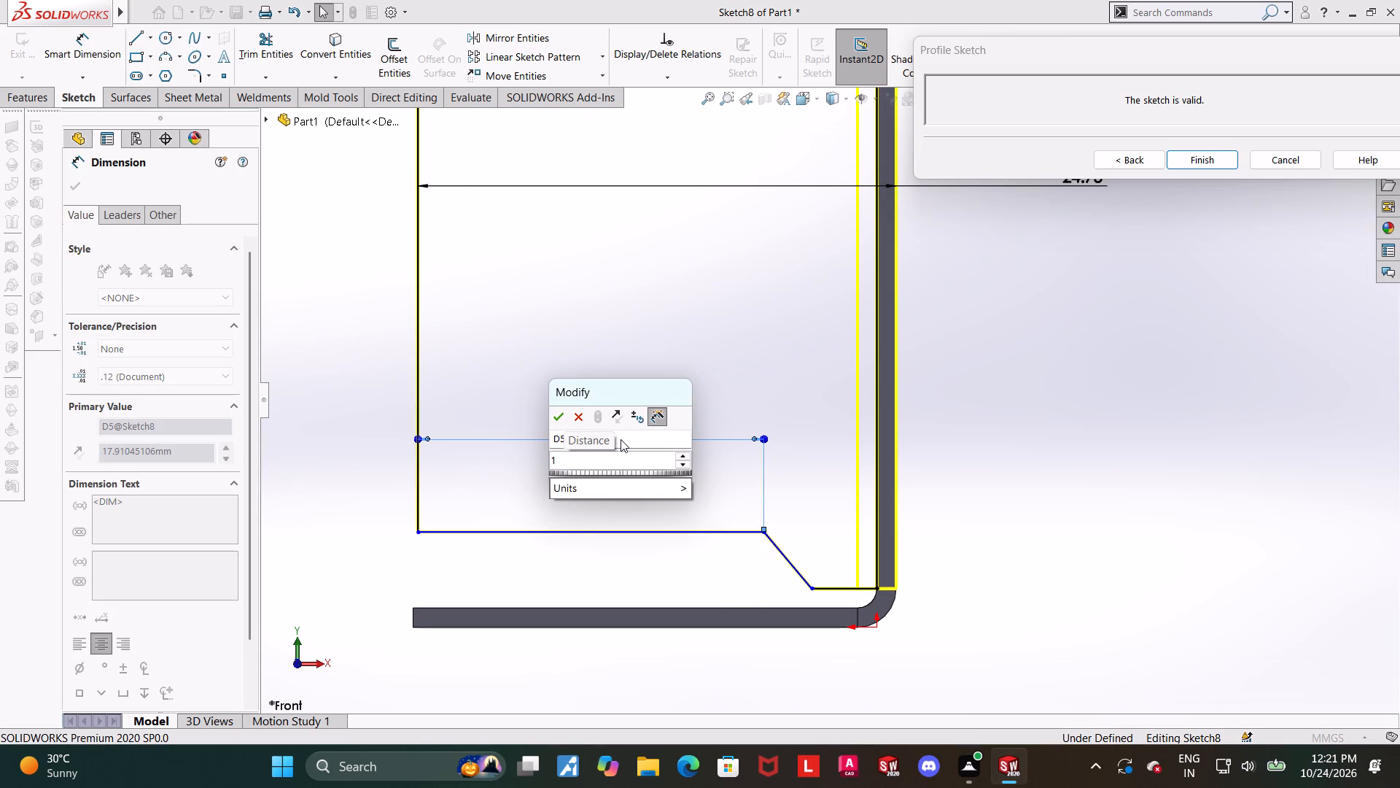
{"action": "key", "text": "9"}
{"action": "key", "text": "Return"}
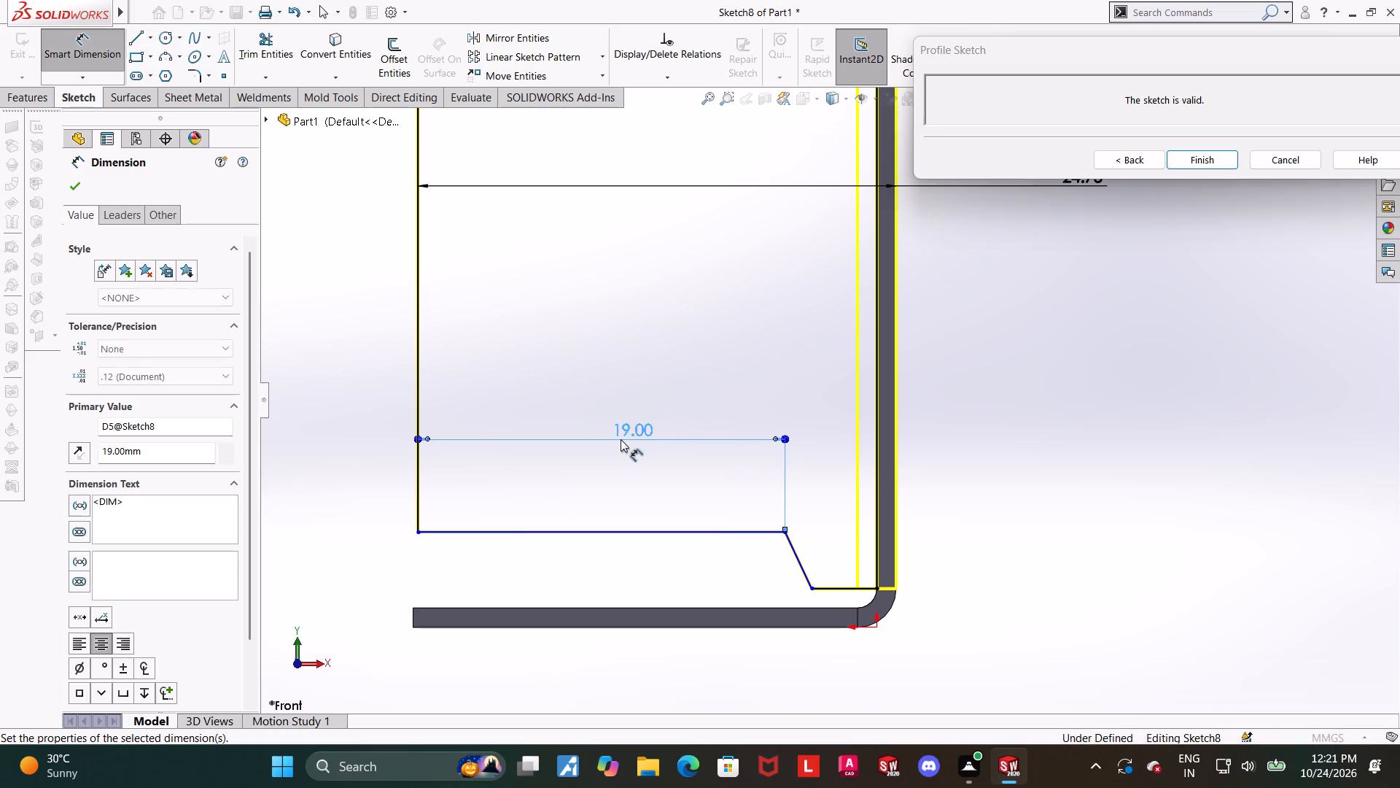
{"action": "key", "text": "Escape"}
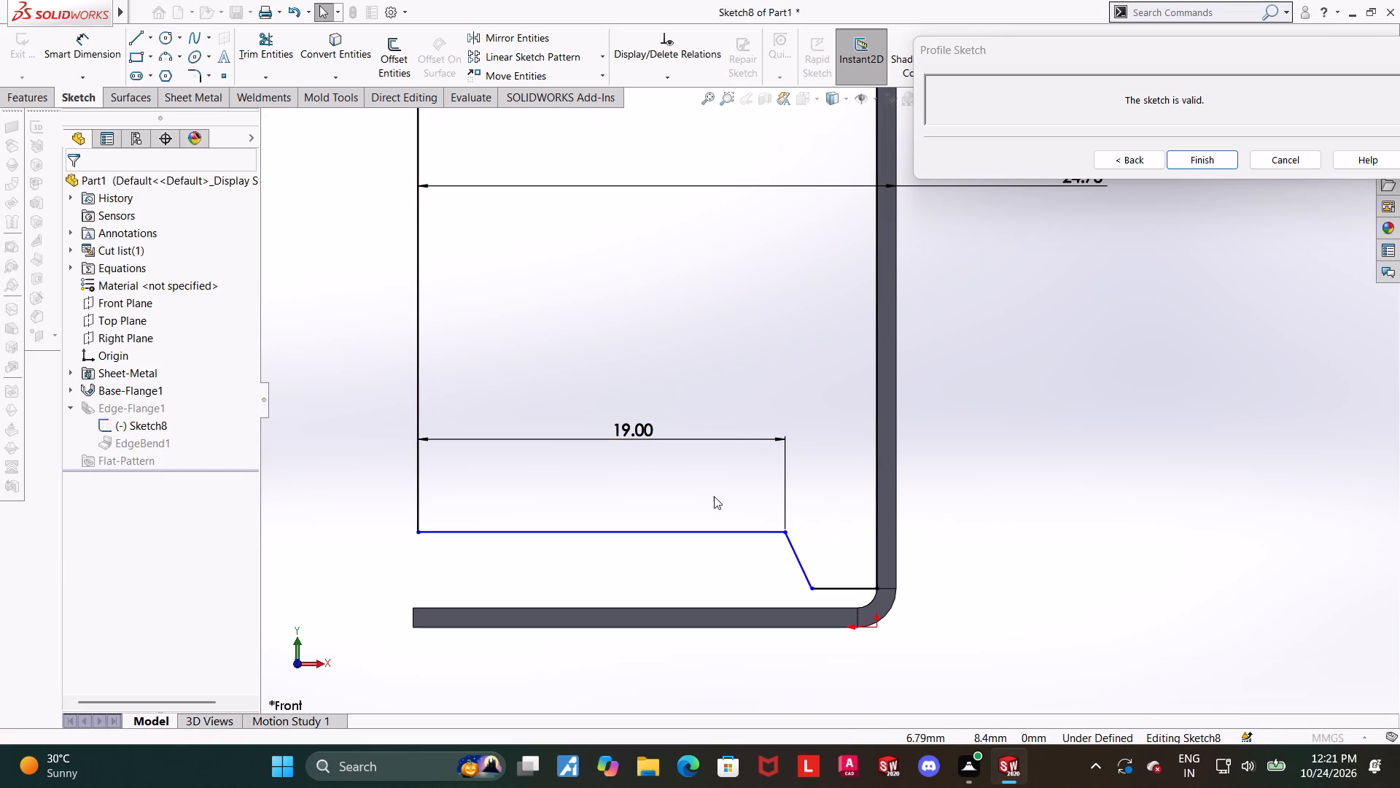
Set the distance from the outer vertical line to the upper end of the bottom slope to 19/2, giving 9.5 mm.
{"action": "double_click", "coordinate": [631, 437]}
{"action": "type", "text": "18"}
{"action": "key", "text": "BackSpace"}
{"action": "type", "text": "9/2"}
{"action": "key", "text": "Return"}
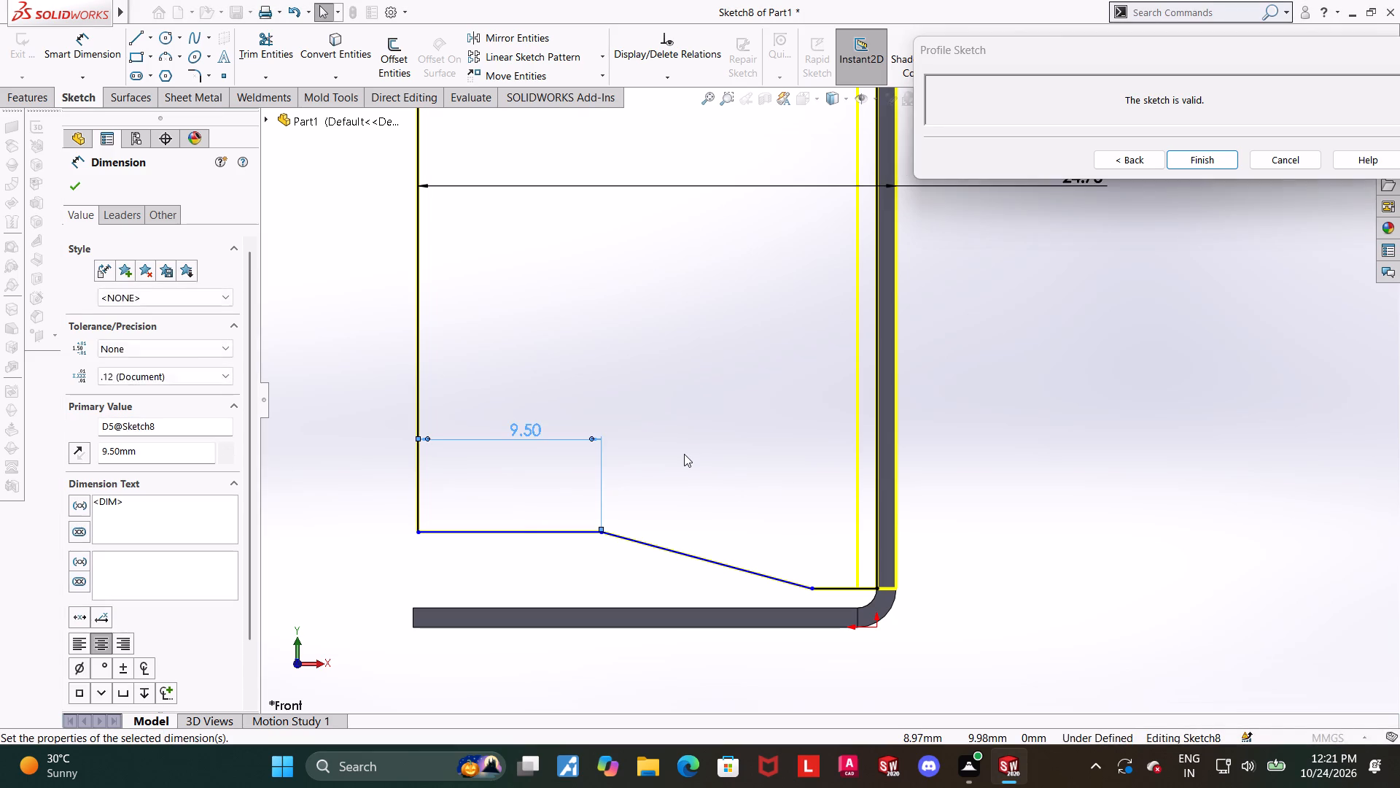
{"action": "key", "text": "Escape"}
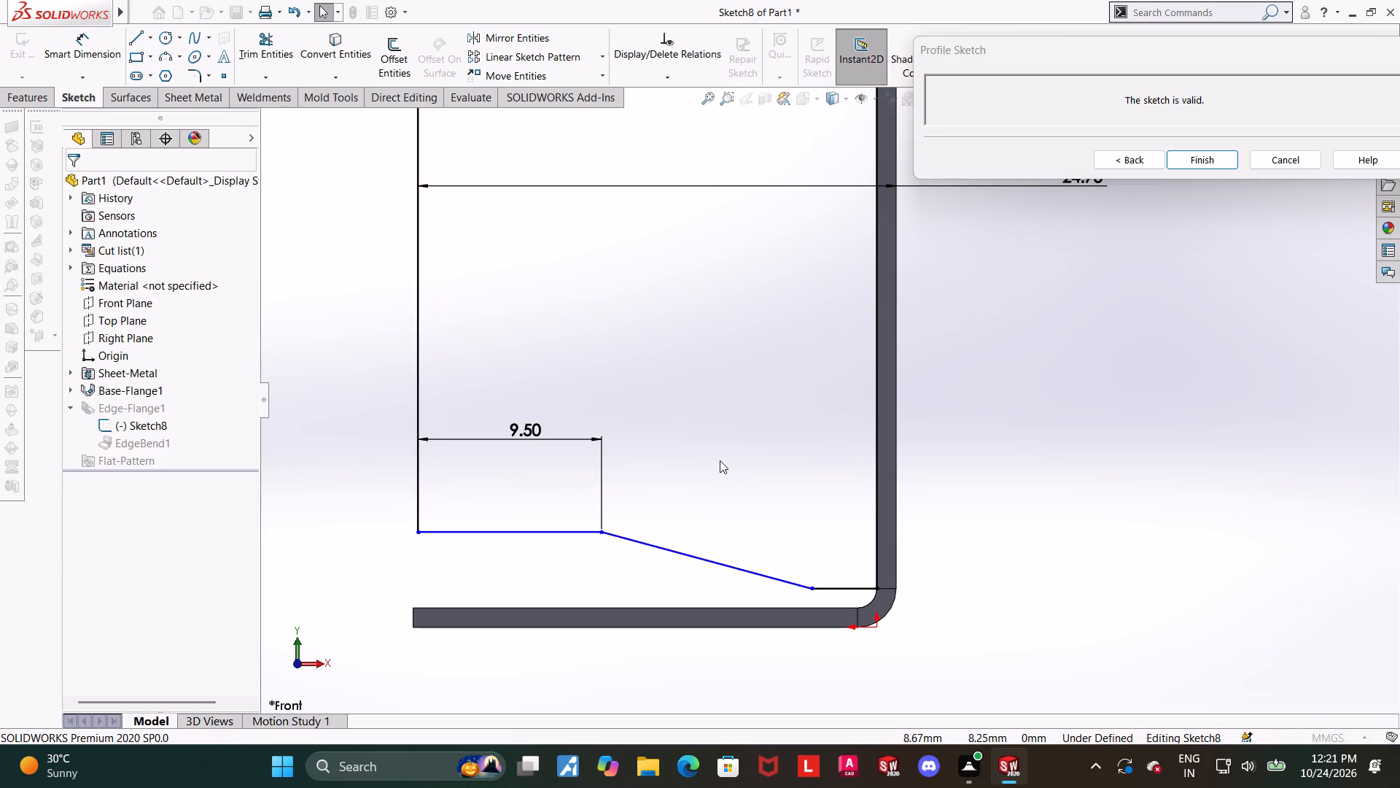
Dimension the vertical distance from the base flange's bottom edge to the profile's upper bottom horizontal line as 3.5 mm.
{"action": "scroll", "coordinate": [720, 460], "scroll_direction": "up", "scroll_amount": 2}
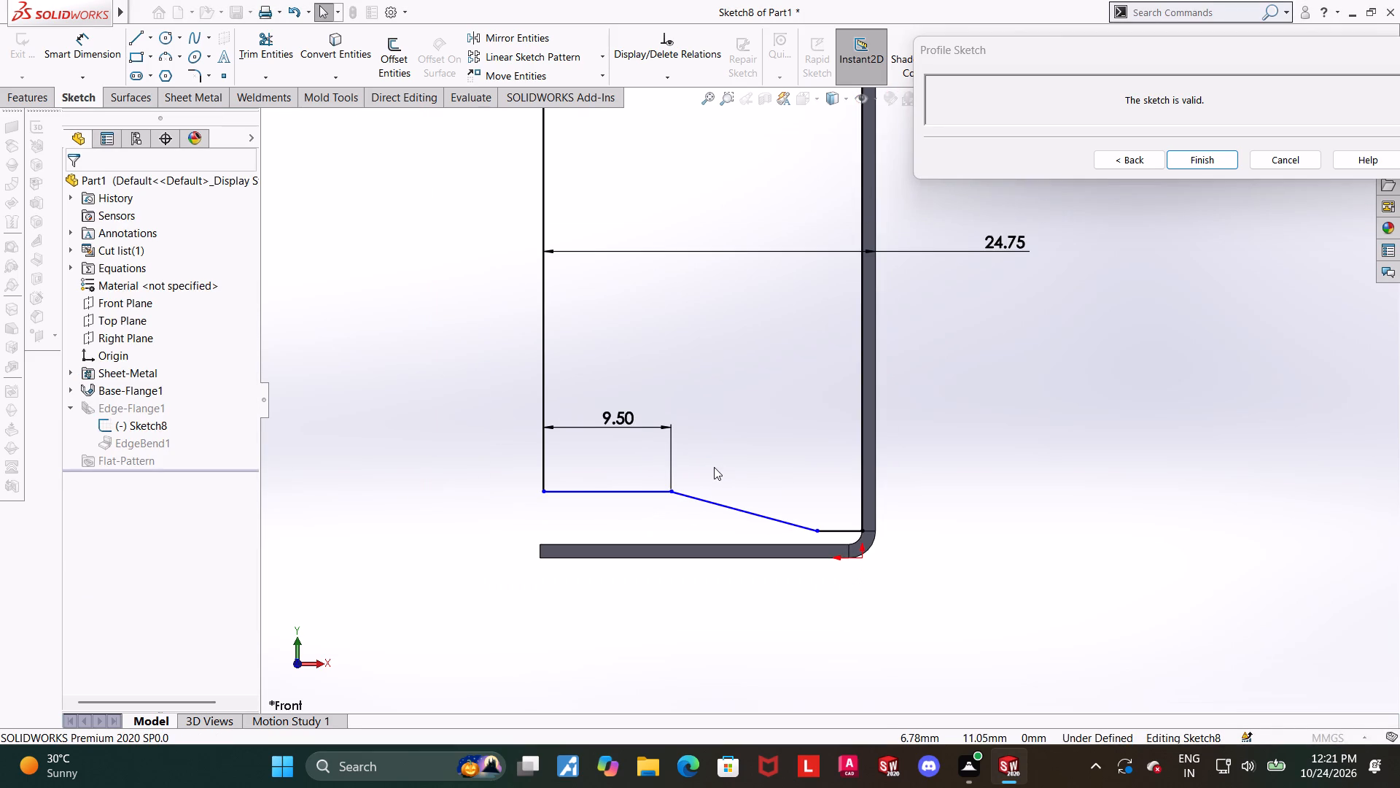
{"action": "scroll", "coordinate": [610, 461], "scroll_direction": "down", "scroll_amount": 1}
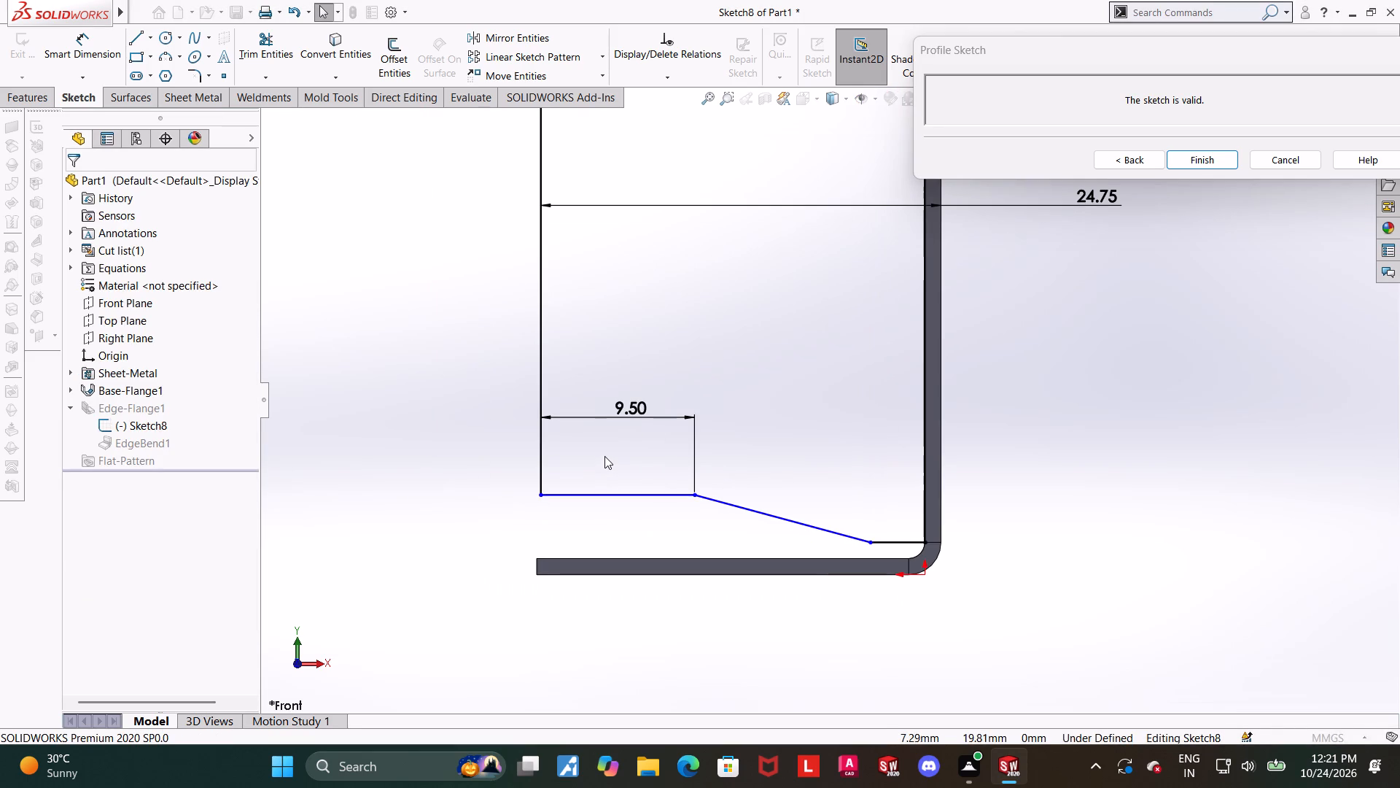
{"action": "scroll", "coordinate": [596, 452], "scroll_direction": "up", "scroll_amount": 4}
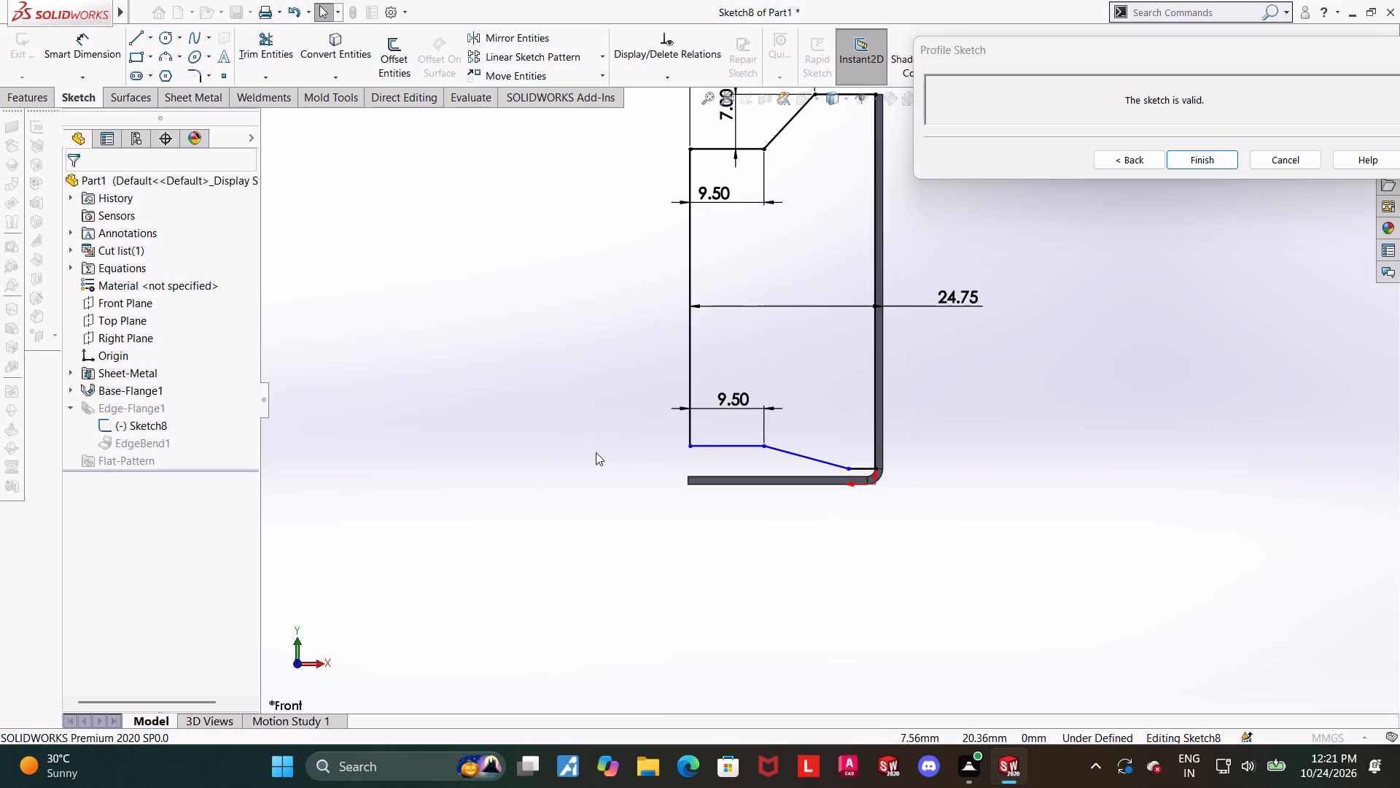
{"action": "scroll", "coordinate": [724, 498], "scroll_direction": "down", "scroll_amount": 1}
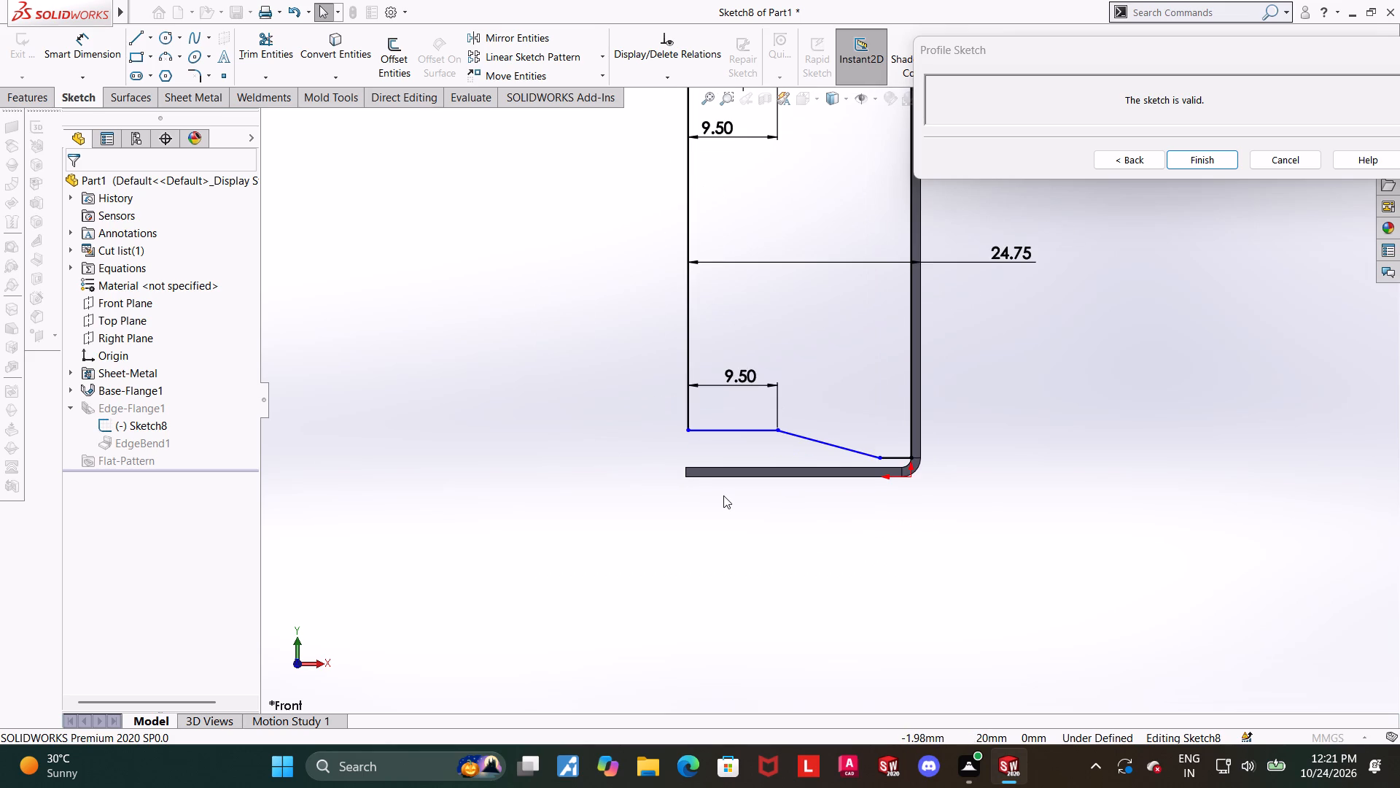
{"action": "scroll", "coordinate": [721, 490], "scroll_direction": "down", "scroll_amount": 1}
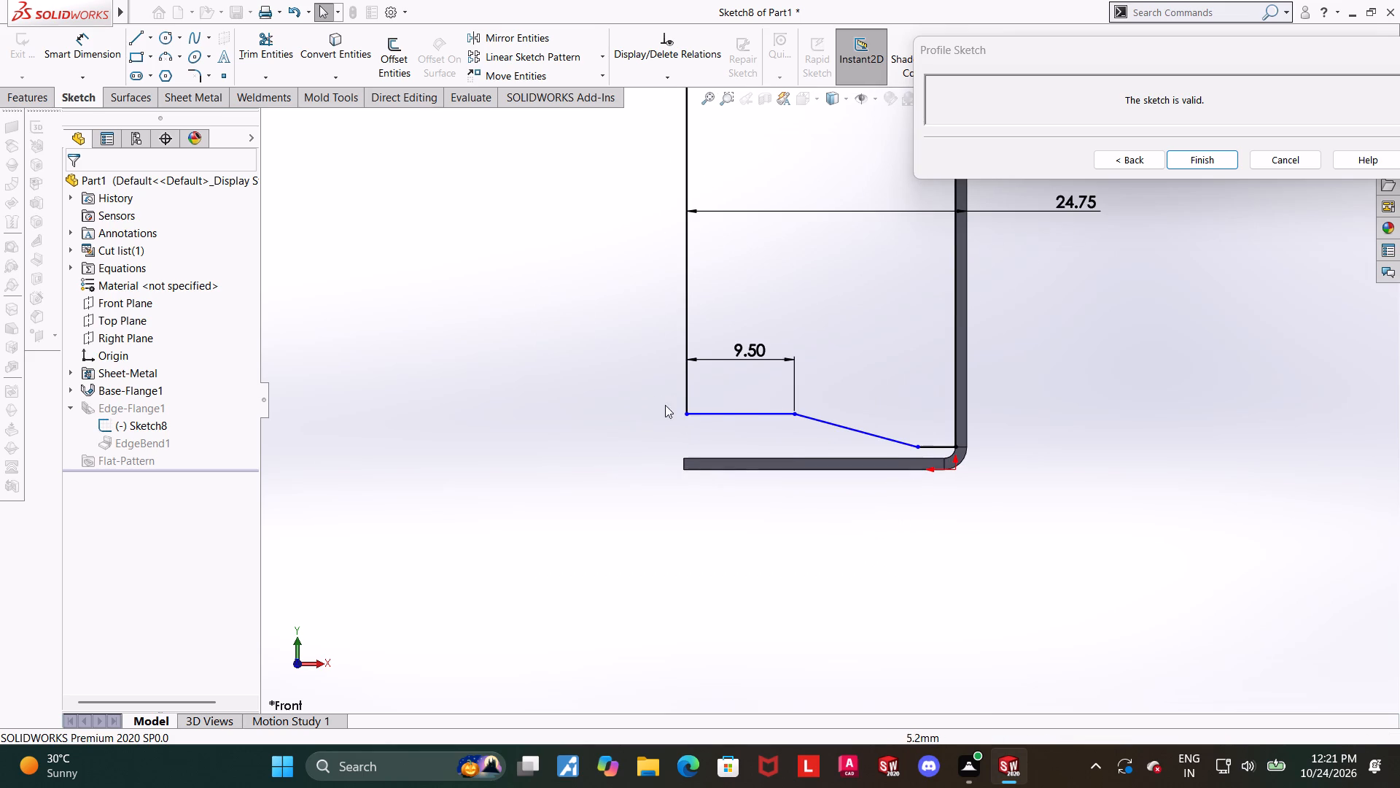
{"action": "scroll", "coordinate": [735, 403], "scroll_direction": "down", "scroll_amount": 1}
{"action": "scroll", "coordinate": [878, 396], "scroll_direction": "down", "scroll_amount": 1}
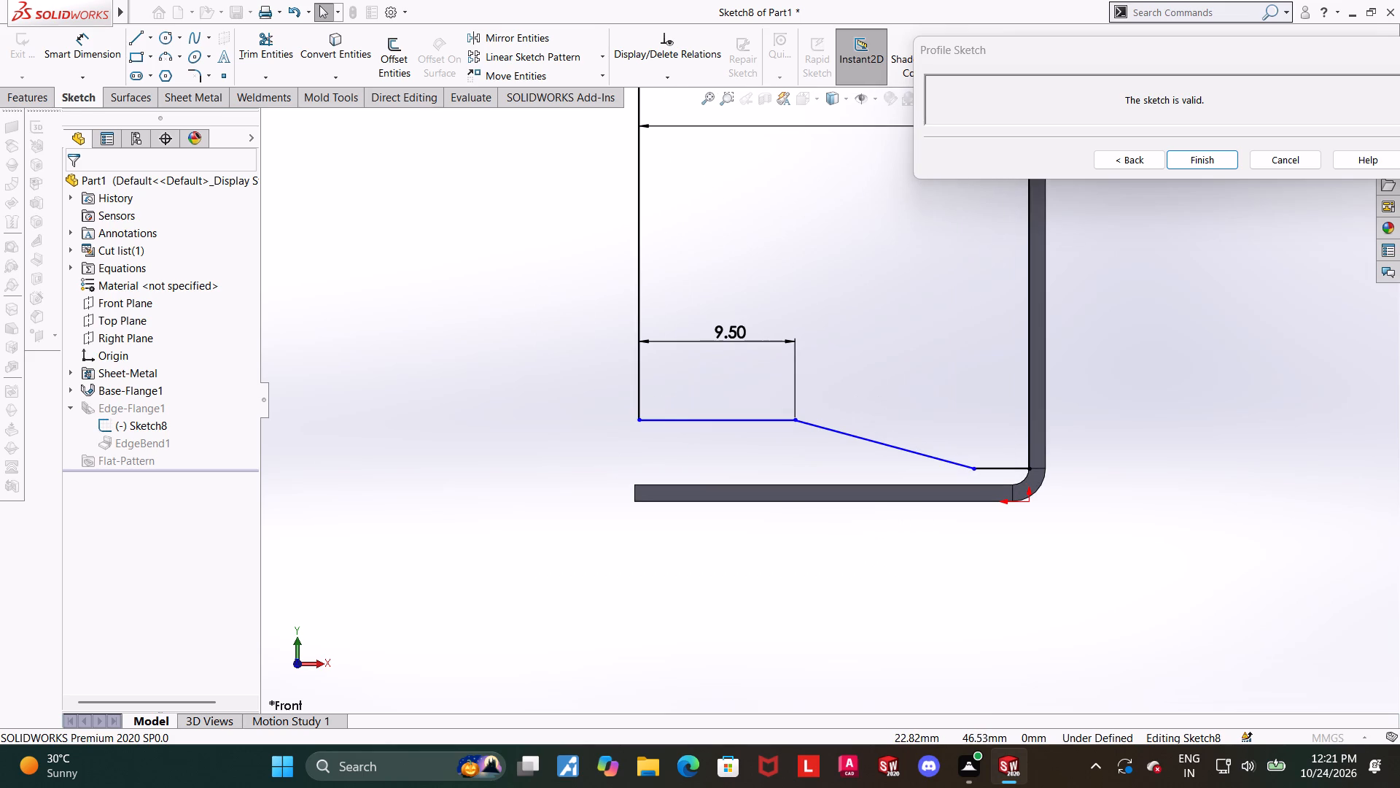
{"action": "left_click", "coordinate": [76, 42]}
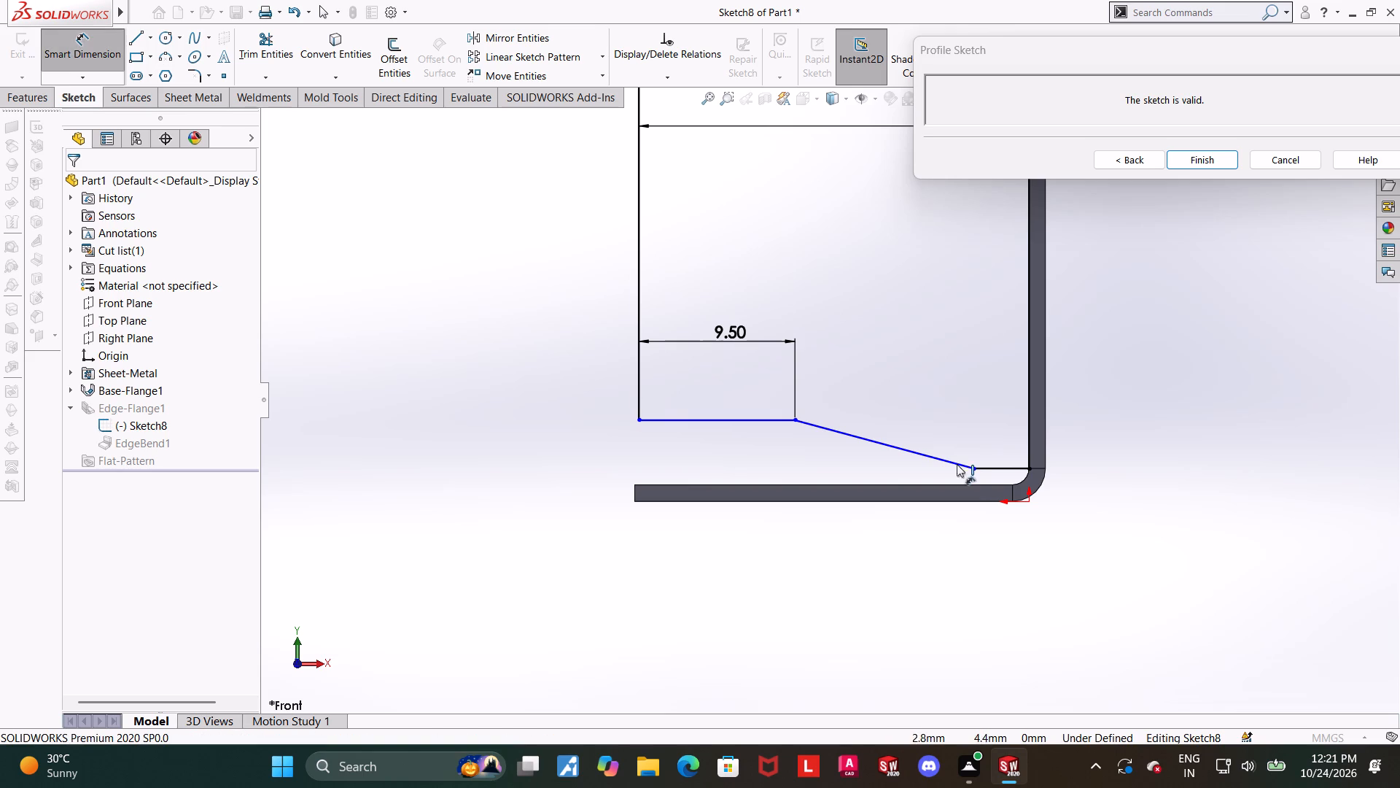
{"action": "left_click", "coordinate": [938, 502]}
{"action": "left_click", "coordinate": [783, 420]}
{"action": "left_click", "coordinate": [1175, 459]}
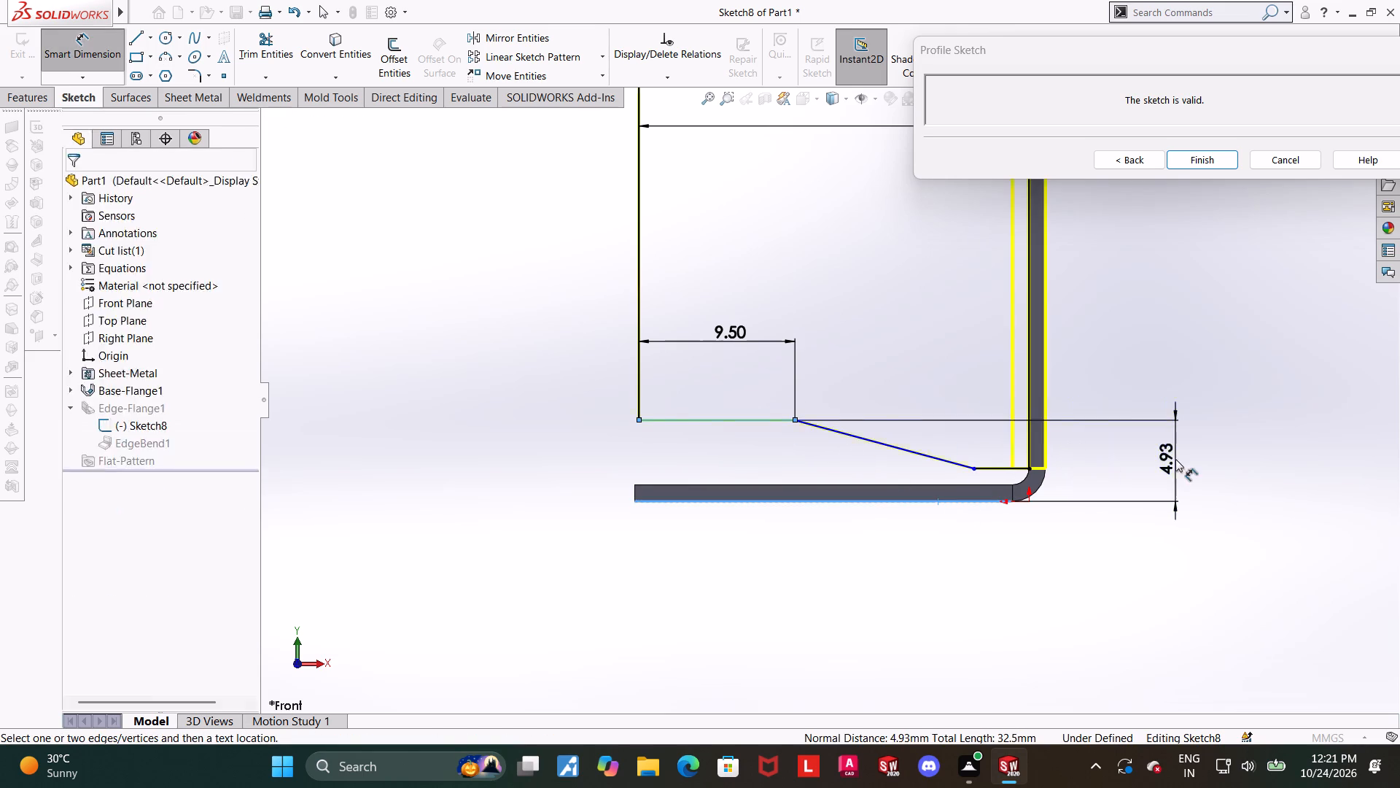
{"action": "type", "text": "3.5"}
{"action": "key", "text": "Return"}
{"action": "key", "text": "Escape"}
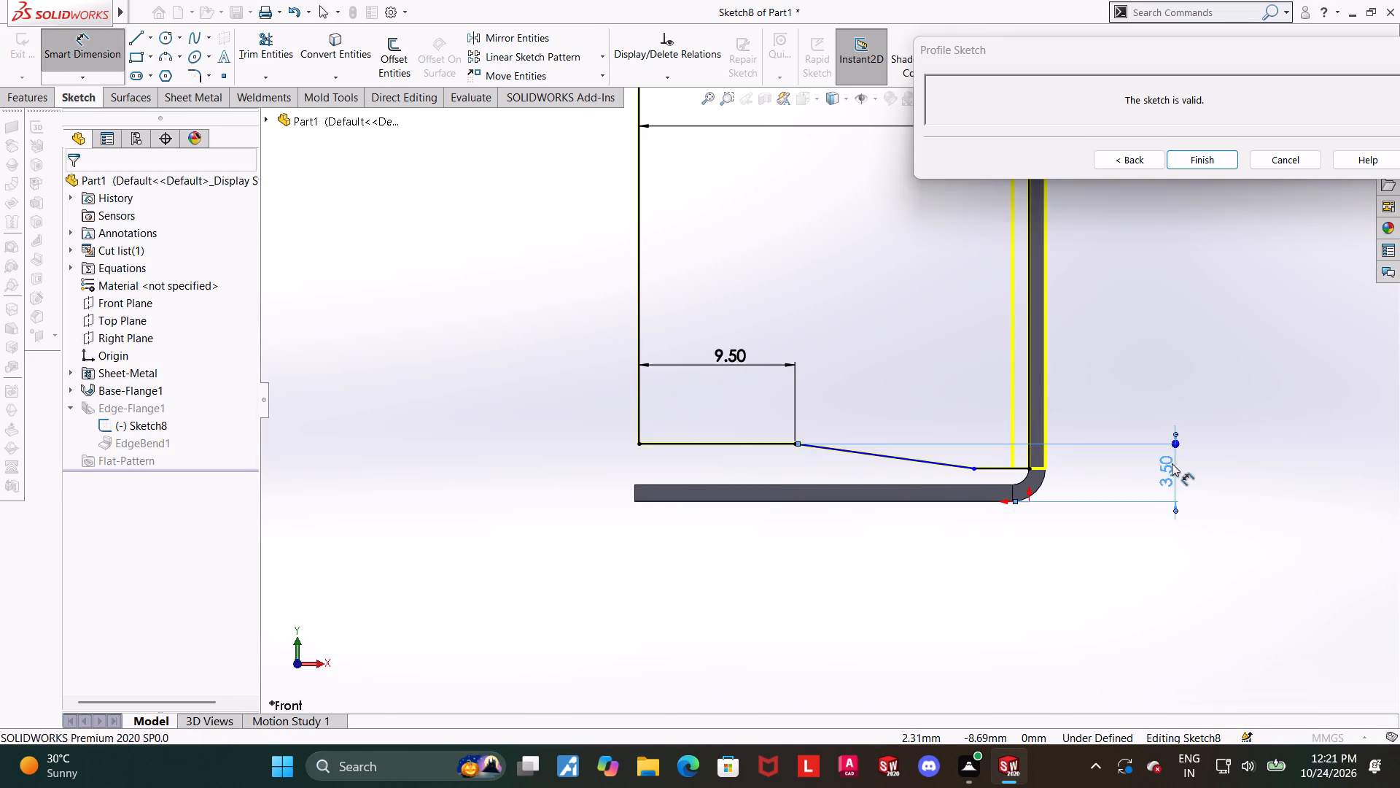
{"action": "left_click_drag", "start_coordinate": [1139, 599], "coordinate": [1138, 591]}
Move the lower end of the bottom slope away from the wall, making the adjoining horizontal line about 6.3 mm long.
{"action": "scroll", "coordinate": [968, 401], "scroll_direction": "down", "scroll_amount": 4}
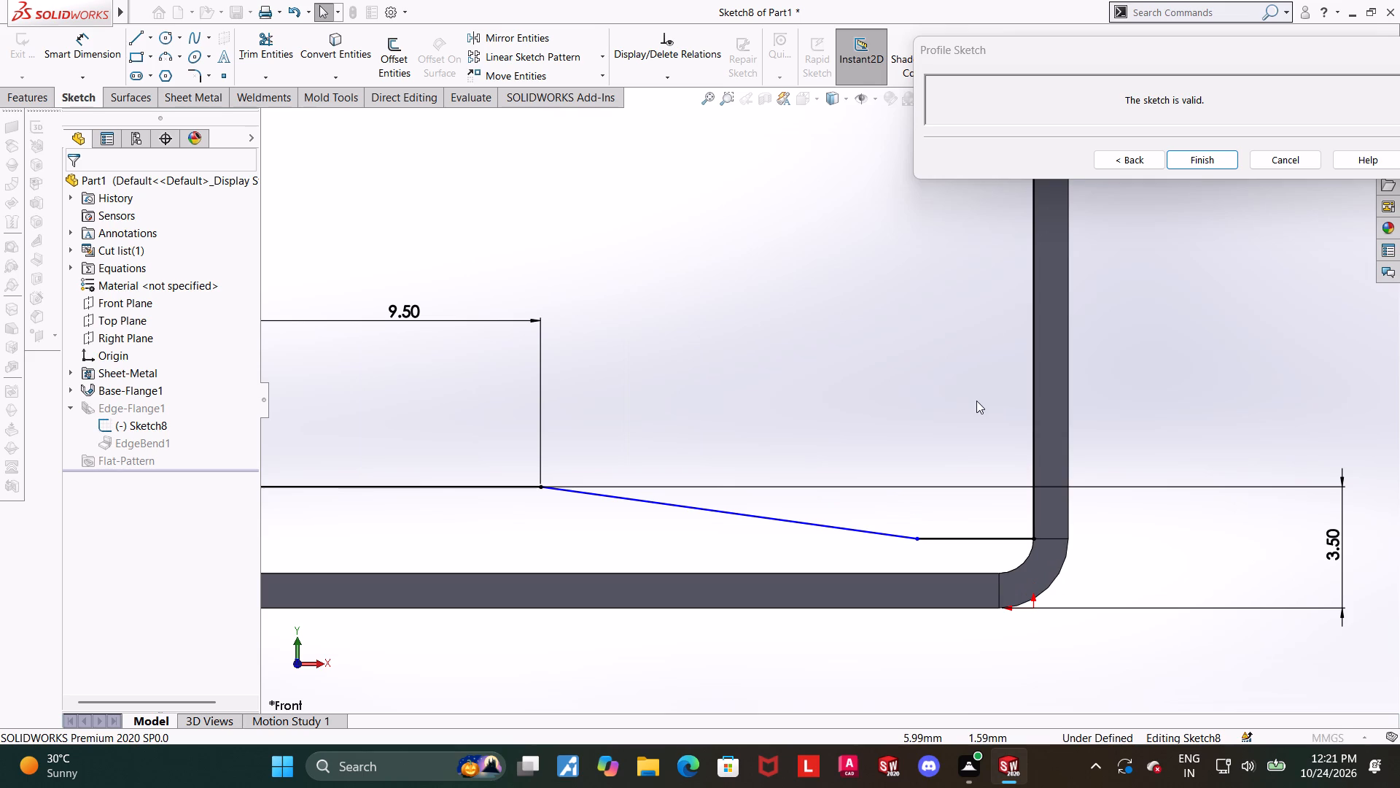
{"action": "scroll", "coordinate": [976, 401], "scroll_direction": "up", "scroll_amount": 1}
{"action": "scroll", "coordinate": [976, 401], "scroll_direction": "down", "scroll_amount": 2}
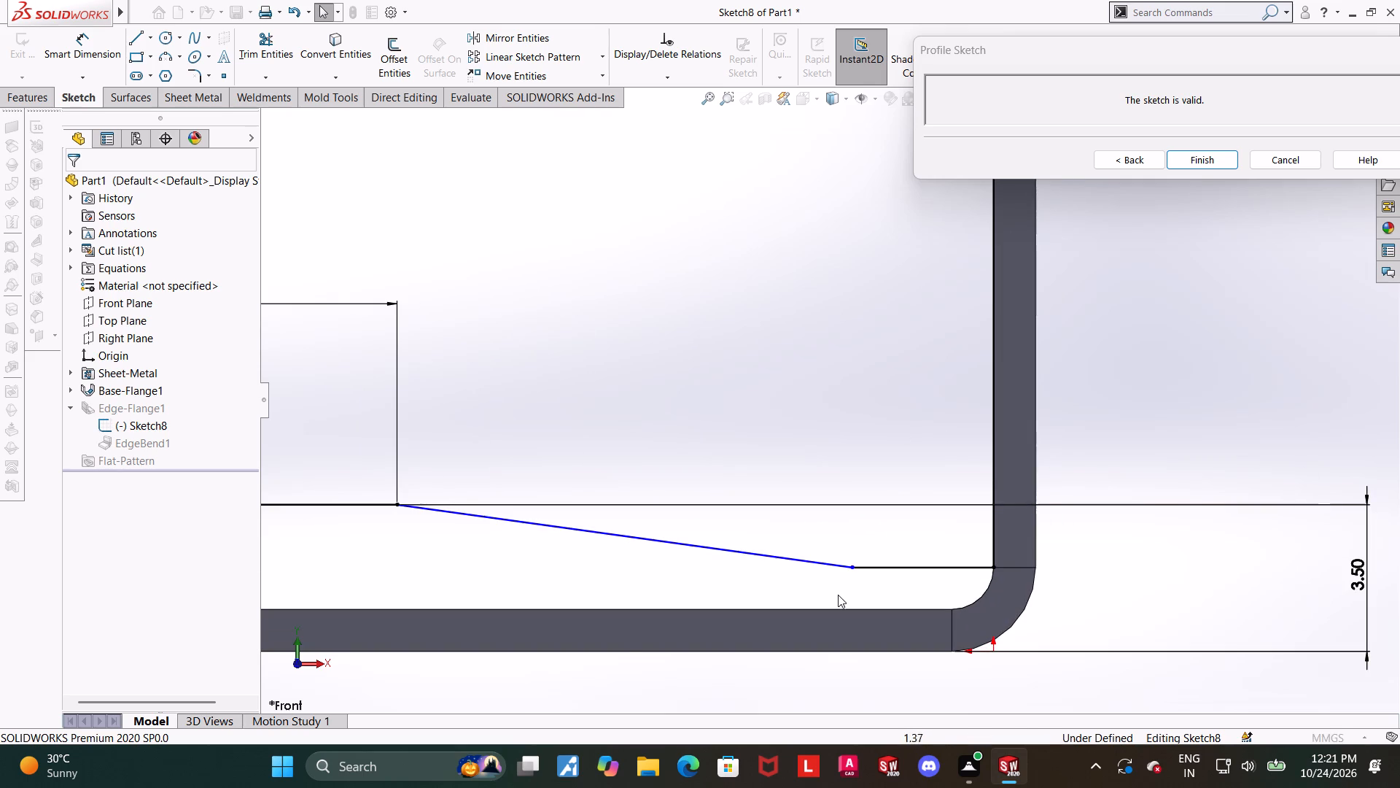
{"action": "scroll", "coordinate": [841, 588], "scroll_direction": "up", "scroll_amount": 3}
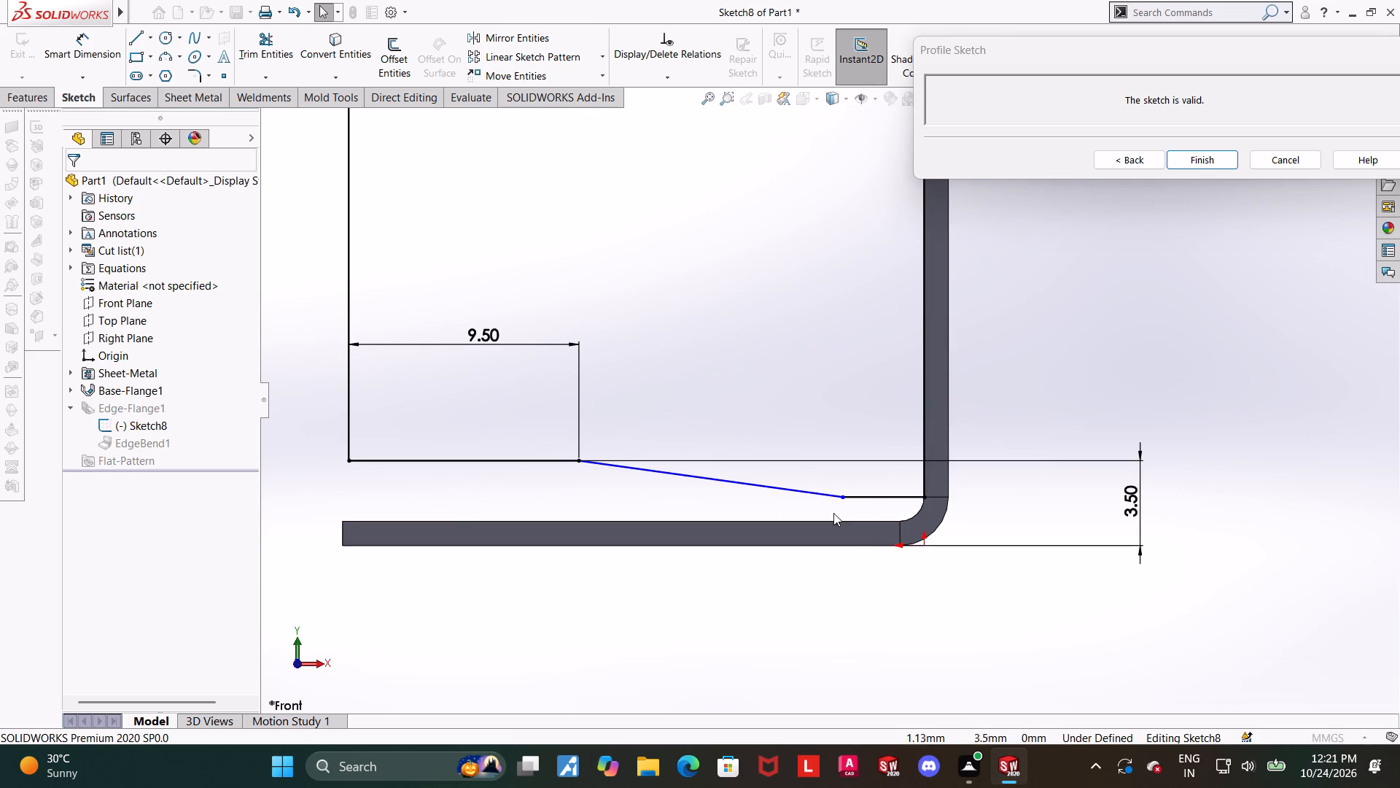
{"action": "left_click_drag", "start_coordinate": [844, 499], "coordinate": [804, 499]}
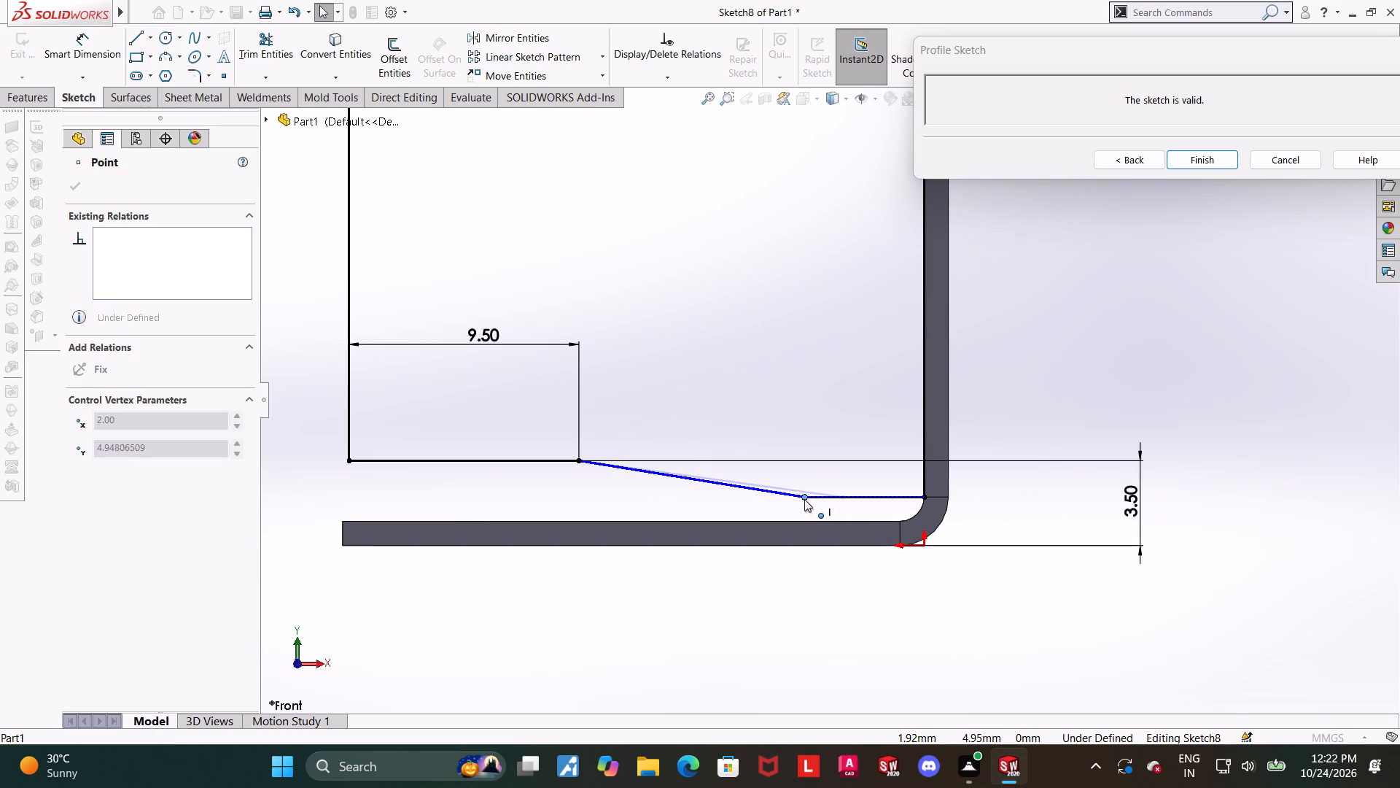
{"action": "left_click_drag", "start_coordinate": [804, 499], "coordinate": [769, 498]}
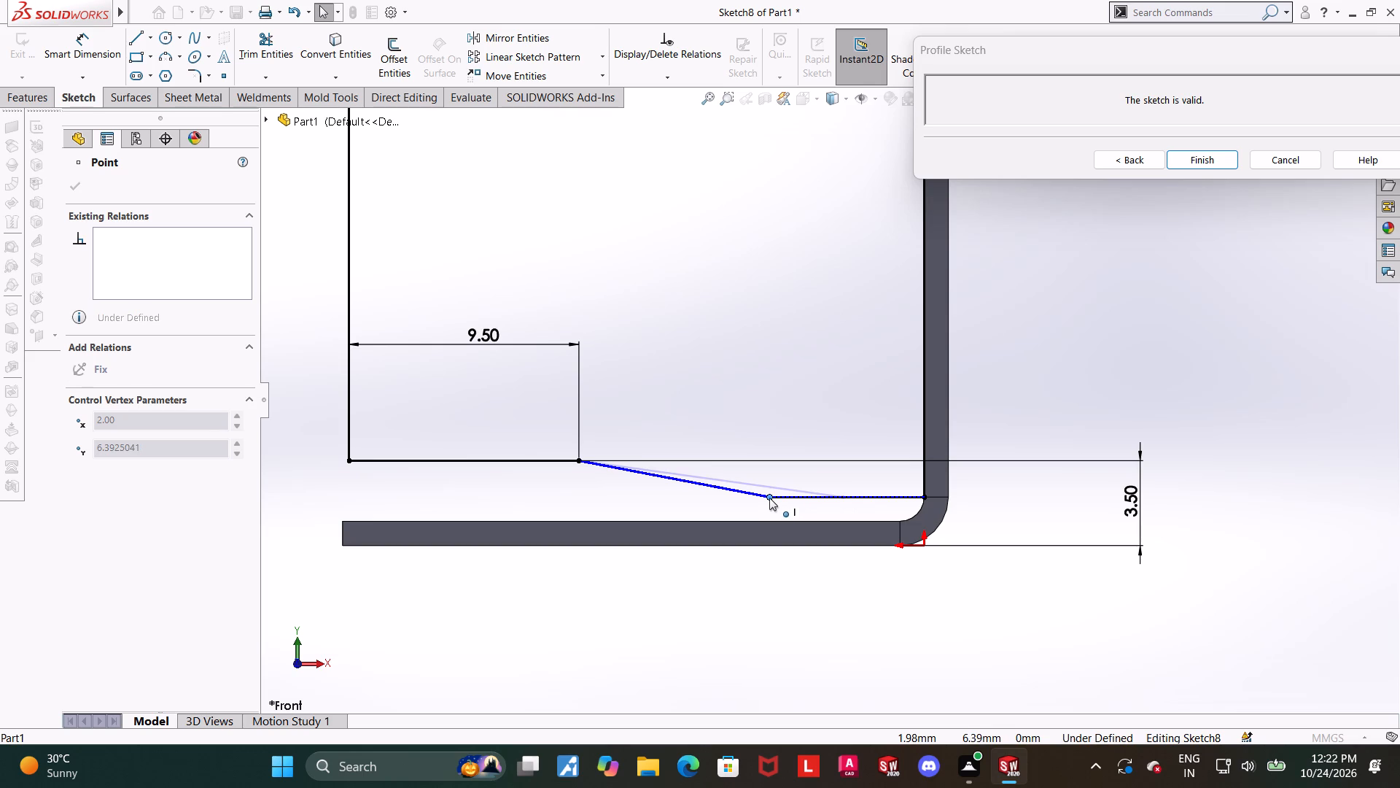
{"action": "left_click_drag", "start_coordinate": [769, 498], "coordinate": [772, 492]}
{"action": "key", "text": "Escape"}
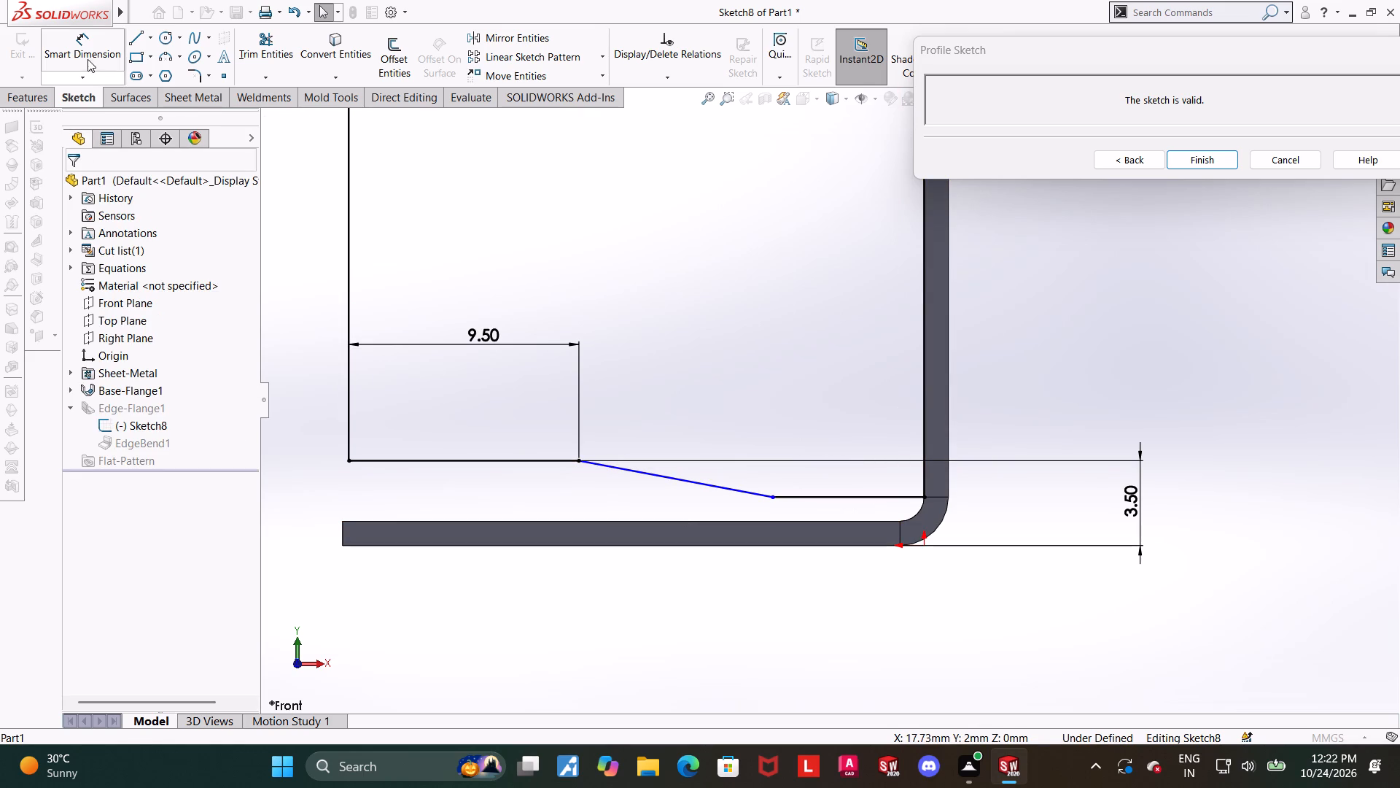
Dimension the horizontal distance from the outer vertical line to the lower end of the bottom slope as 16 mm.
{"action": "left_click", "coordinate": [74, 55]}
{"action": "double_click", "coordinate": [772, 503]}
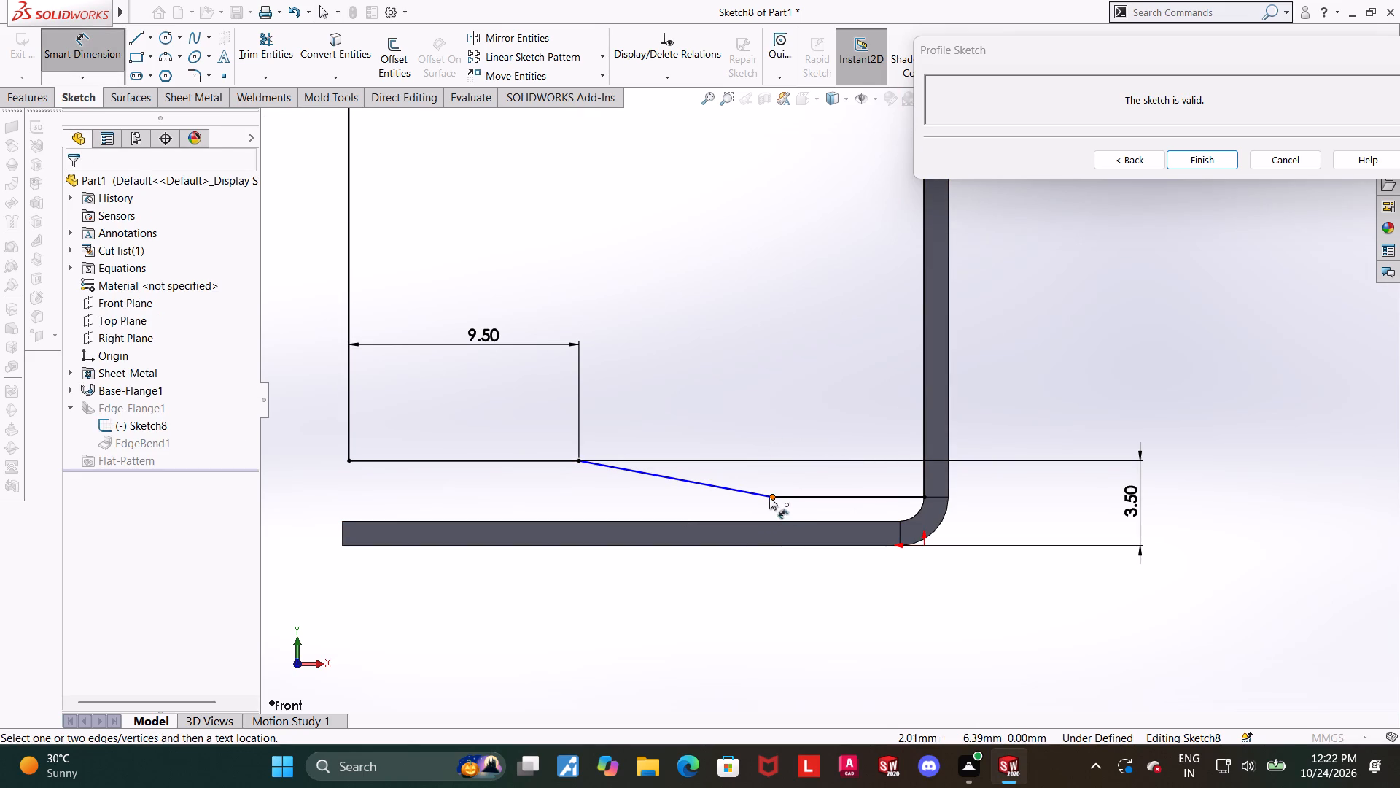
{"action": "left_click", "coordinate": [769, 497]}
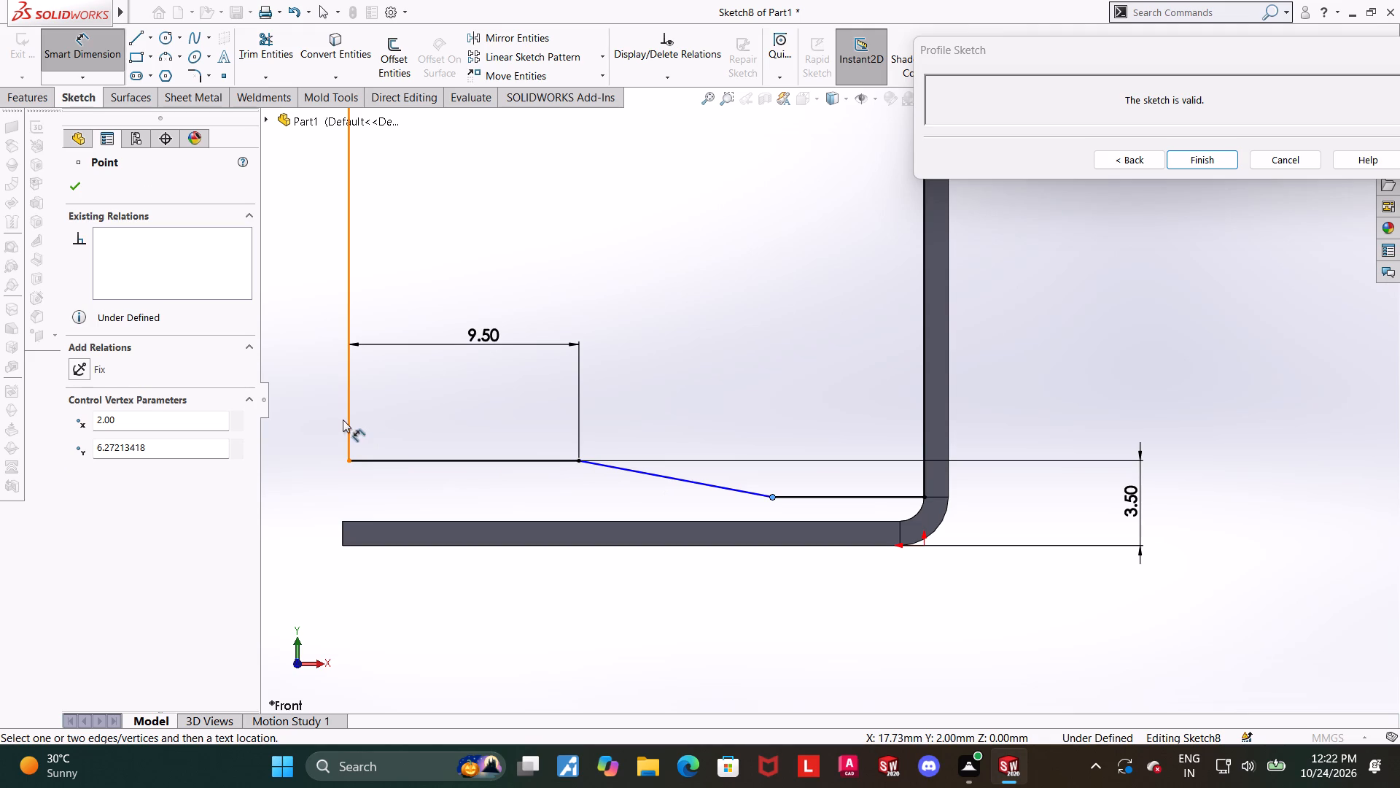
{"action": "left_click", "coordinate": [349, 420]}
{"action": "left_click", "coordinate": [575, 625]}
{"action": "type", "text": "16"}
{"action": "key", "text": "Return"}
{"action": "key", "text": "Escape"}
Examine the dimensioned edge flange profile at its top and bottom slopes and its position against the L-shaped base.
{"action": "scroll", "coordinate": [762, 619], "scroll_direction": "up", "scroll_amount": 1}
{"action": "scroll", "coordinate": [825, 590], "scroll_direction": "up", "scroll_amount": 1}
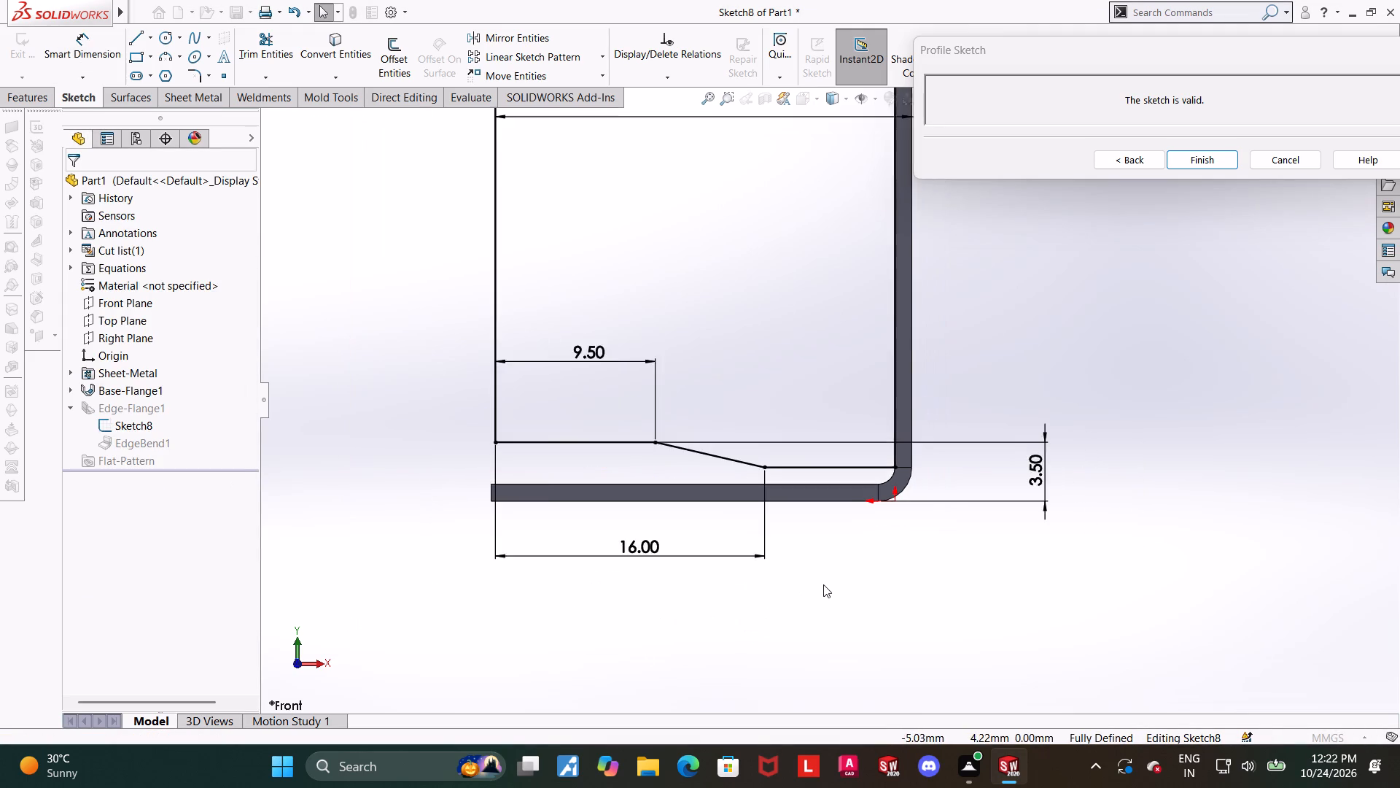
{"action": "scroll", "coordinate": [823, 584], "scroll_direction": "up", "scroll_amount": 1}
{"action": "scroll", "coordinate": [755, 544], "scroll_direction": "up", "scroll_amount": 2}
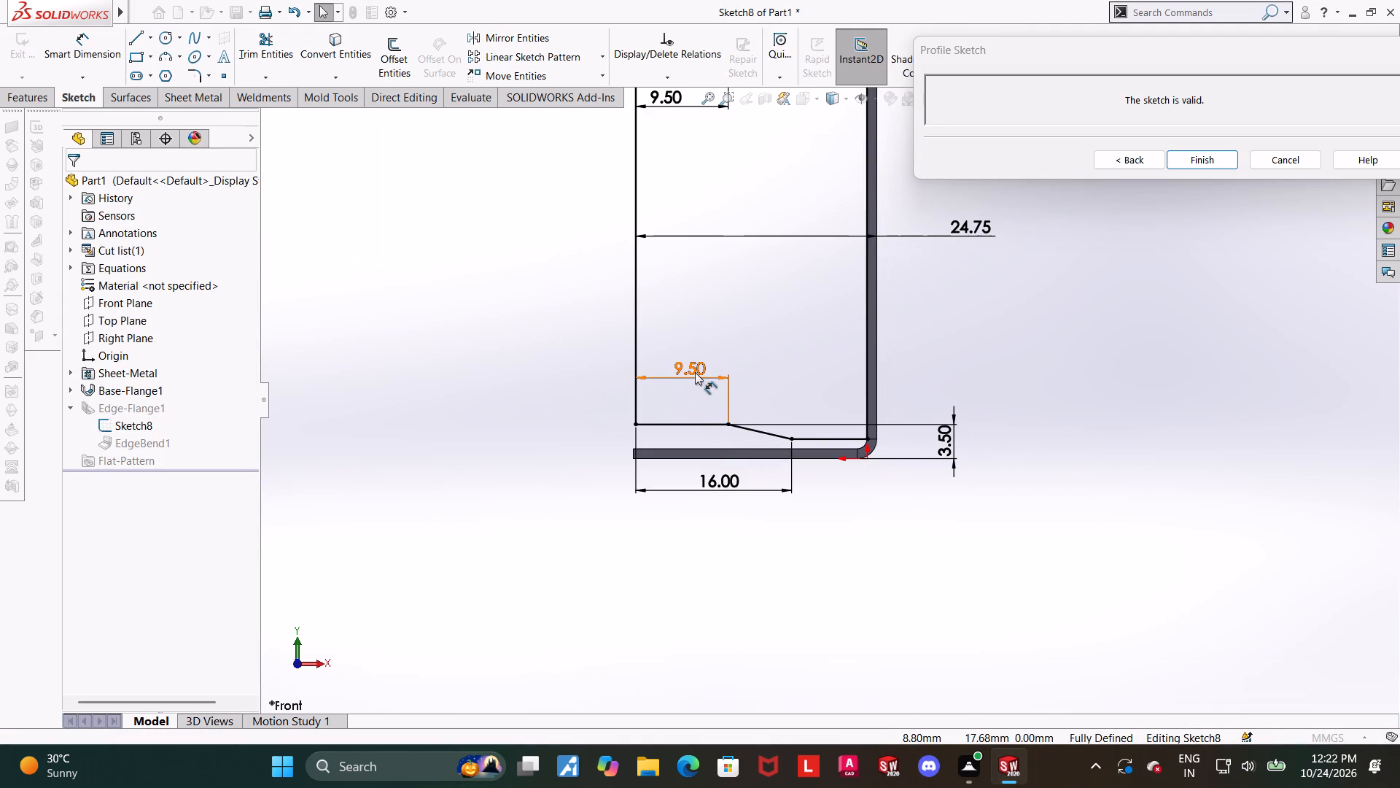
{"action": "scroll", "coordinate": [695, 372], "scroll_direction": "down", "scroll_amount": 1}
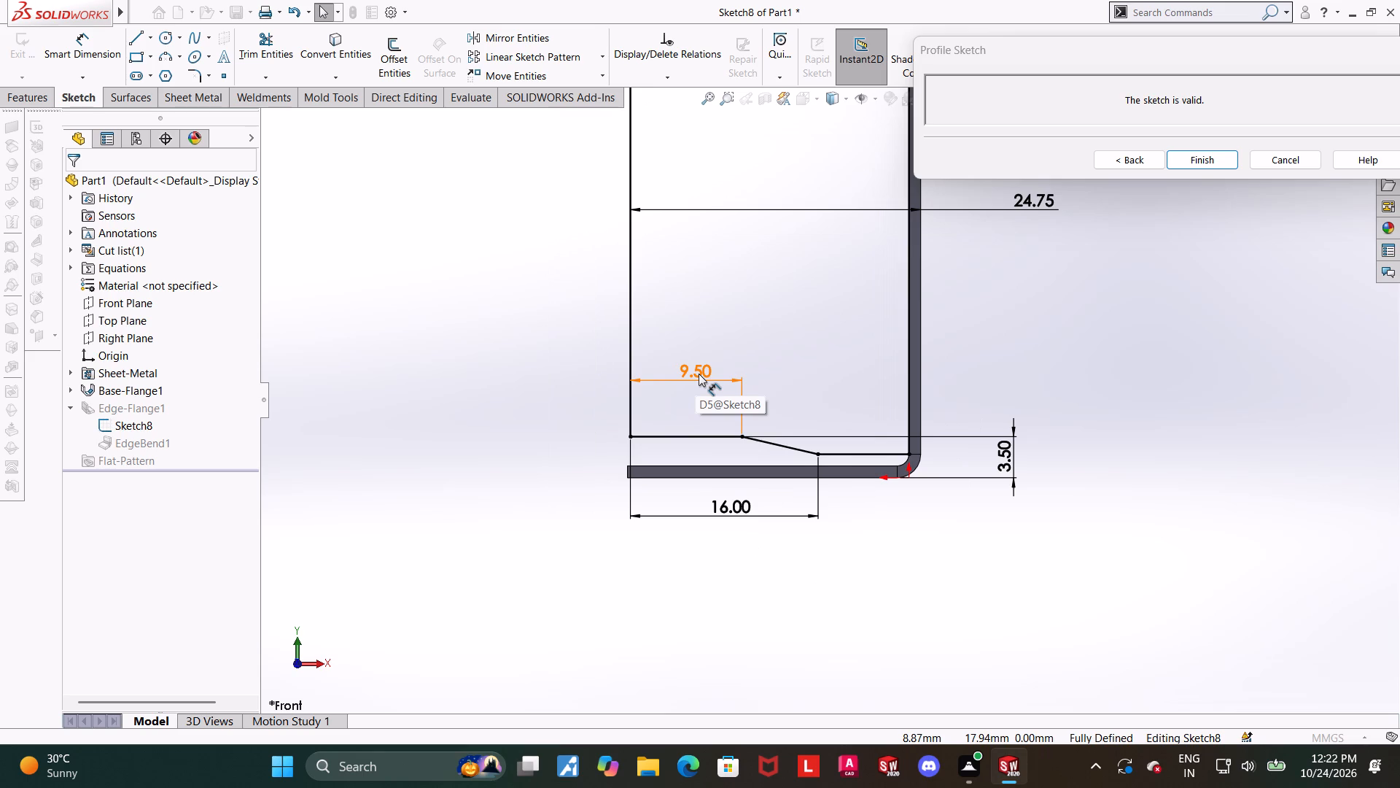
{"action": "scroll", "coordinate": [699, 374], "scroll_direction": "down", "scroll_amount": 1}
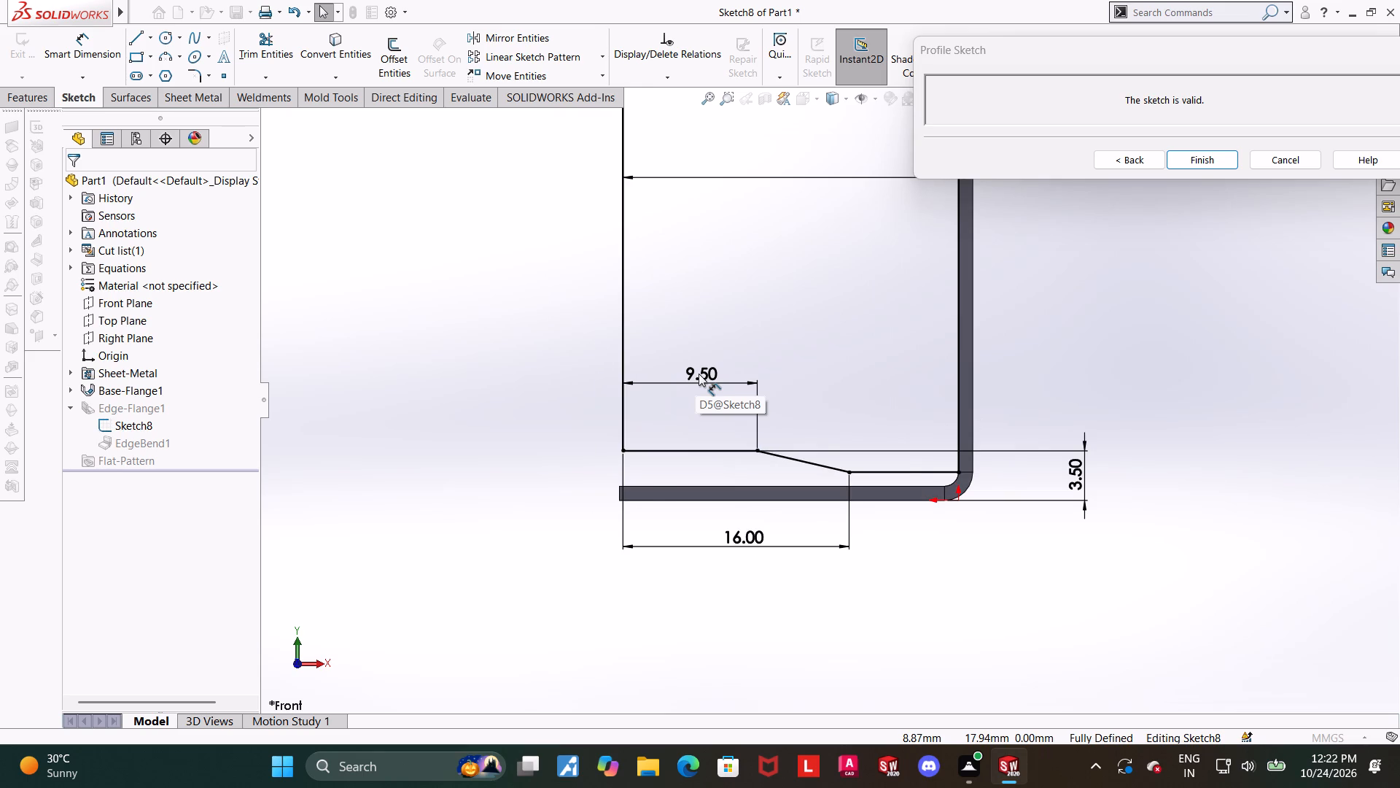
{"action": "scroll", "coordinate": [699, 374], "scroll_direction": "up", "scroll_amount": 3}
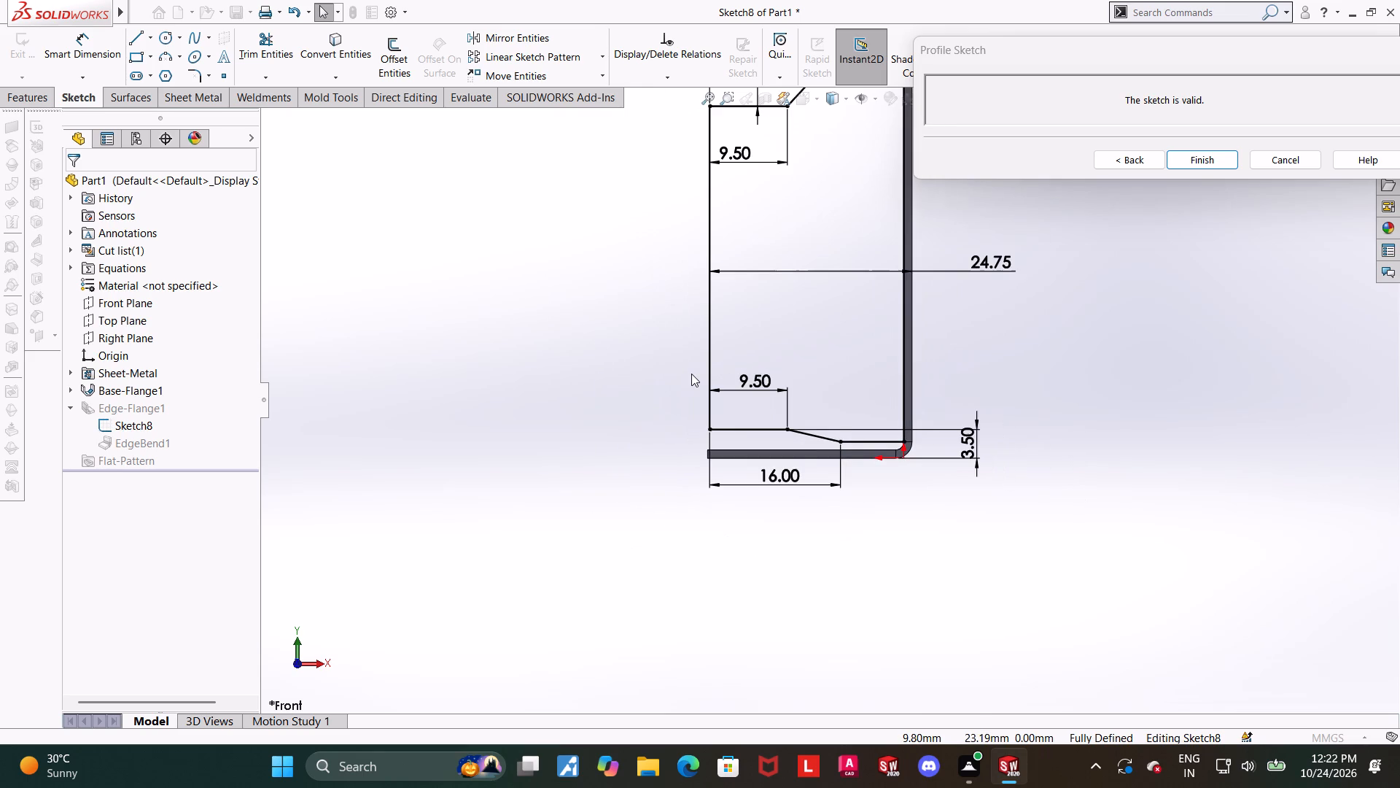
{"action": "scroll", "coordinate": [691, 374], "scroll_direction": "up", "scroll_amount": 2}
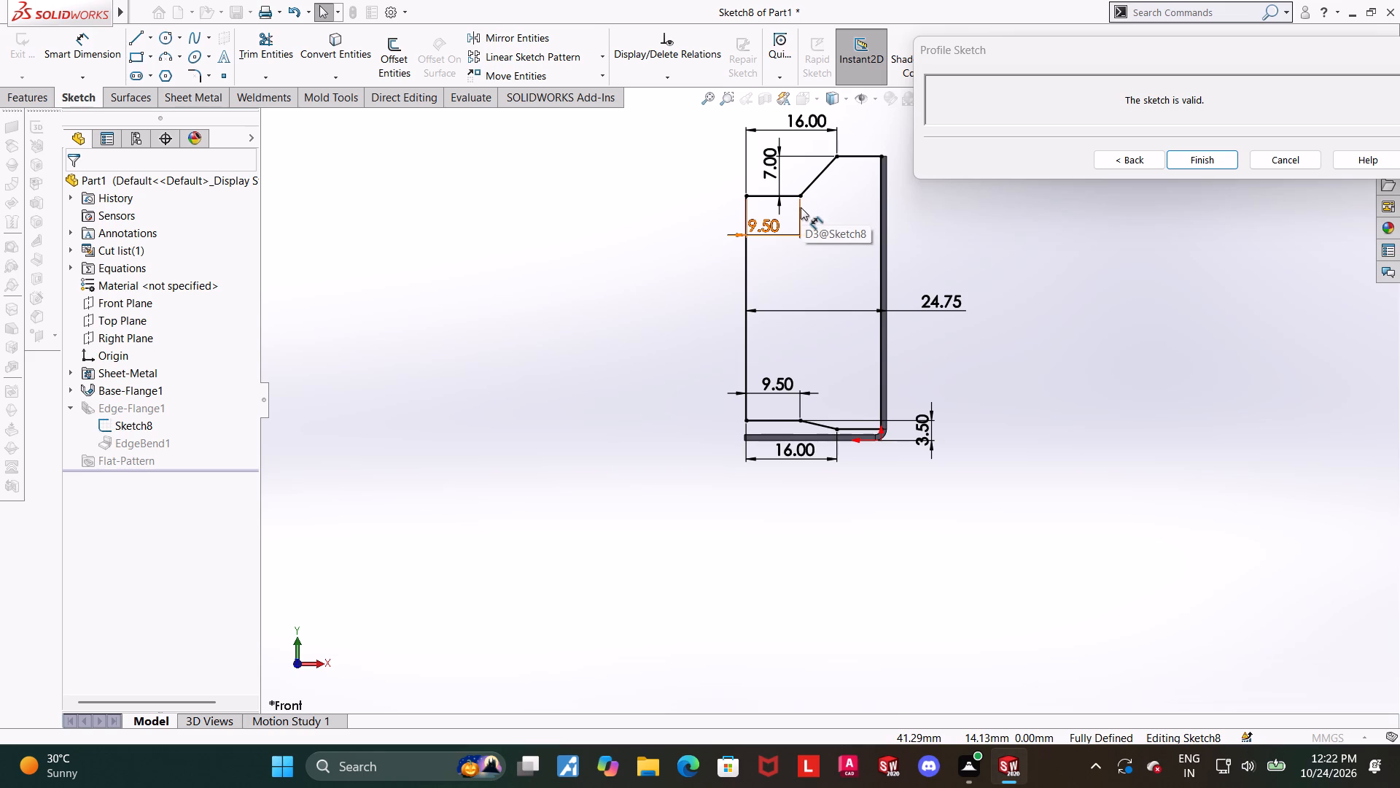
{"action": "scroll", "coordinate": [801, 207], "scroll_direction": "up", "scroll_amount": 1}
{"action": "scroll", "coordinate": [801, 214], "scroll_direction": "down", "scroll_amount": 2}
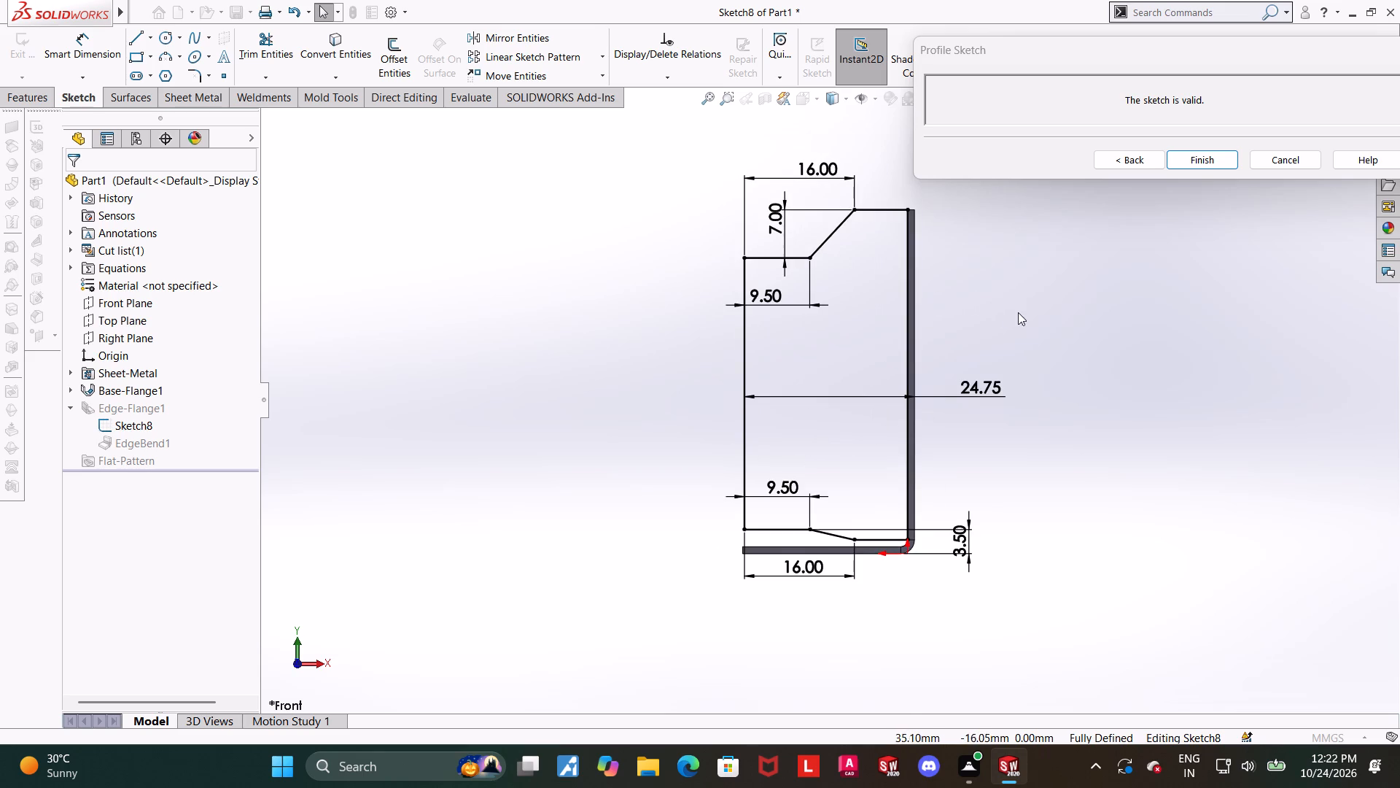
{"action": "middle_click_drag", "start_coordinate": [1018, 315], "coordinate": [1000, 349]}
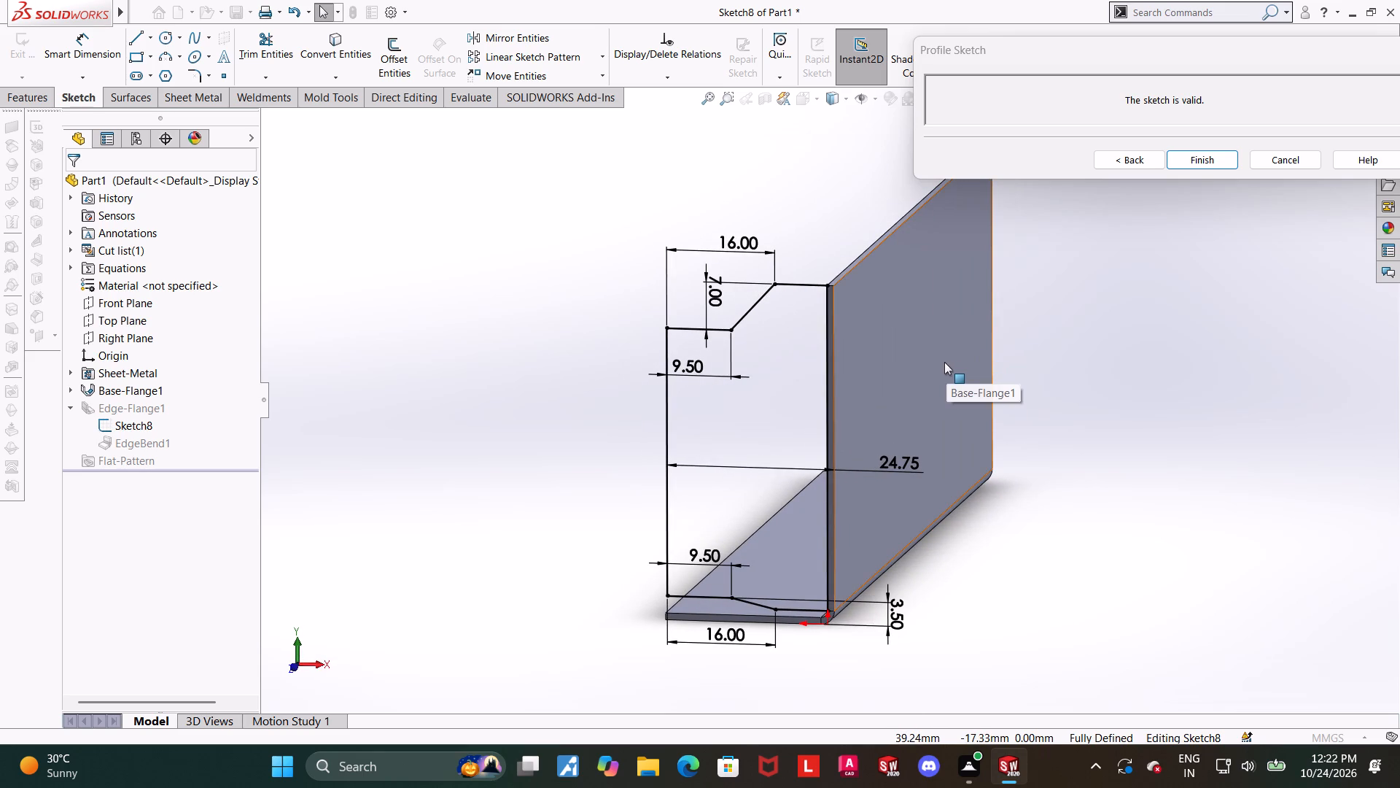
{"action": "scroll", "coordinate": [927, 365], "scroll_direction": "up", "scroll_amount": 1}
{"action": "scroll", "coordinate": [771, 418], "scroll_direction": "down", "scroll_amount": 3}
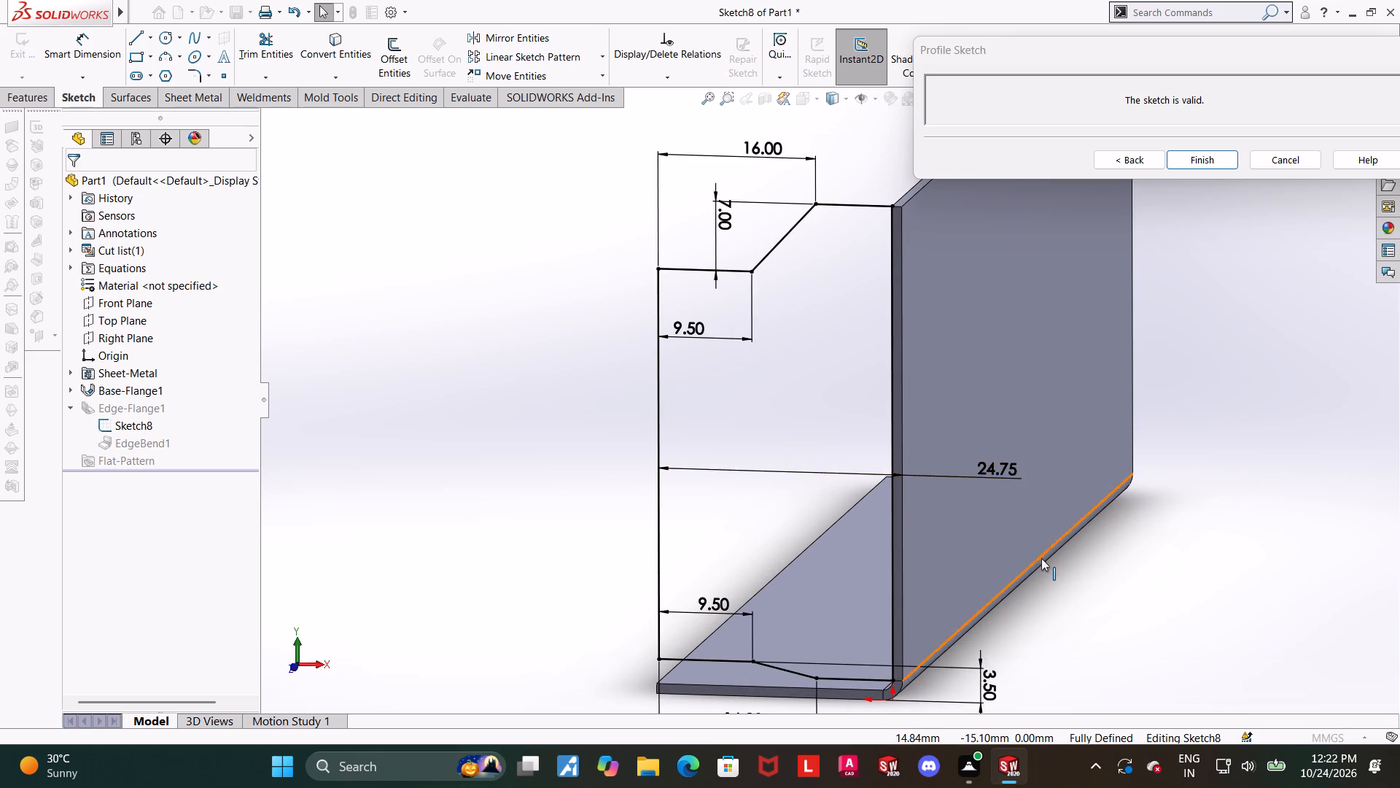
{"action": "scroll", "coordinate": [1041, 558], "scroll_direction": "up", "scroll_amount": 3}
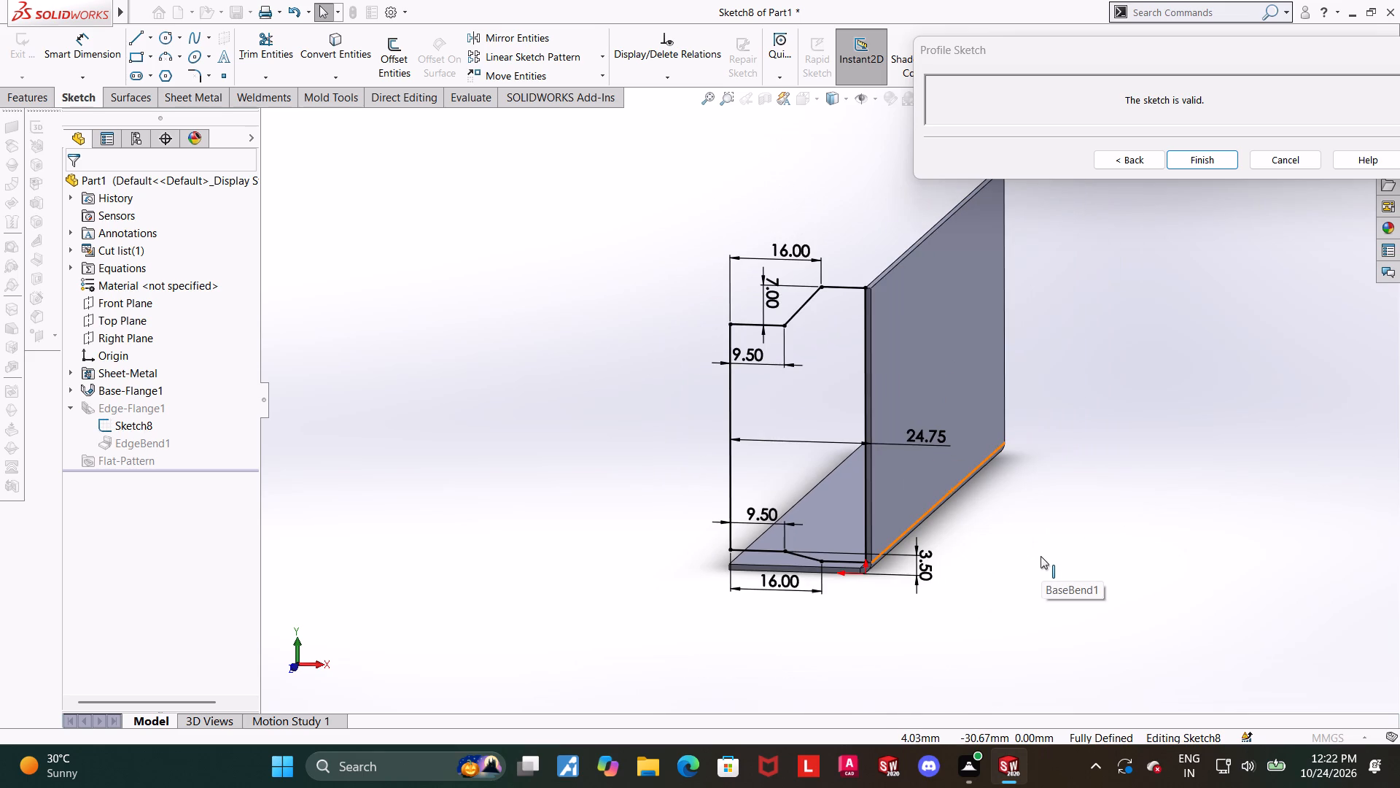
{"action": "scroll", "coordinate": [1041, 556], "scroll_direction": "up", "scroll_amount": 1}
{"action": "scroll", "coordinate": [801, 549], "scroll_direction": "down", "scroll_amount": 1}
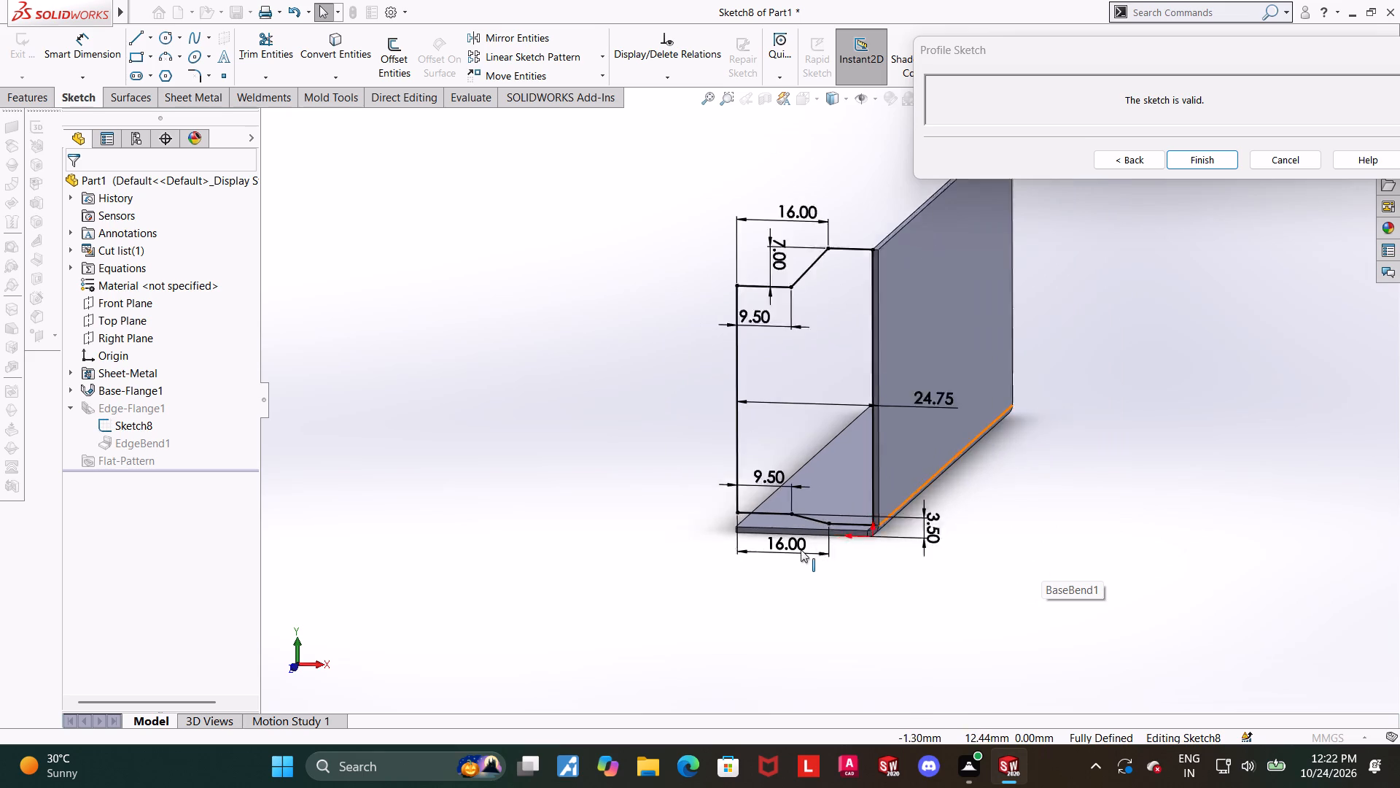
{"action": "scroll", "coordinate": [801, 549], "scroll_direction": "down", "scroll_amount": 2}
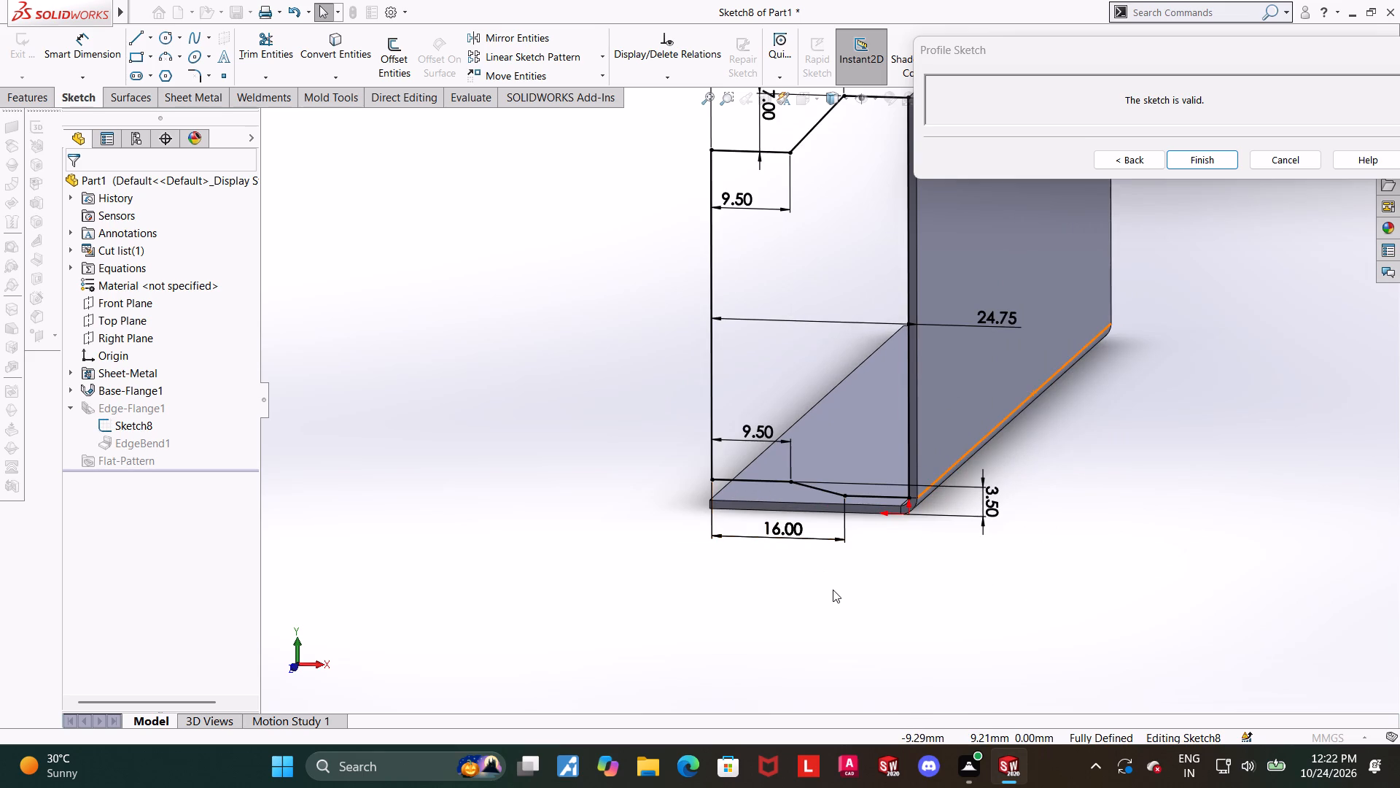
{"action": "scroll", "coordinate": [833, 590], "scroll_direction": "up", "scroll_amount": 1}
{"action": "scroll", "coordinate": [846, 495], "scroll_direction": "down", "scroll_amount": 2}
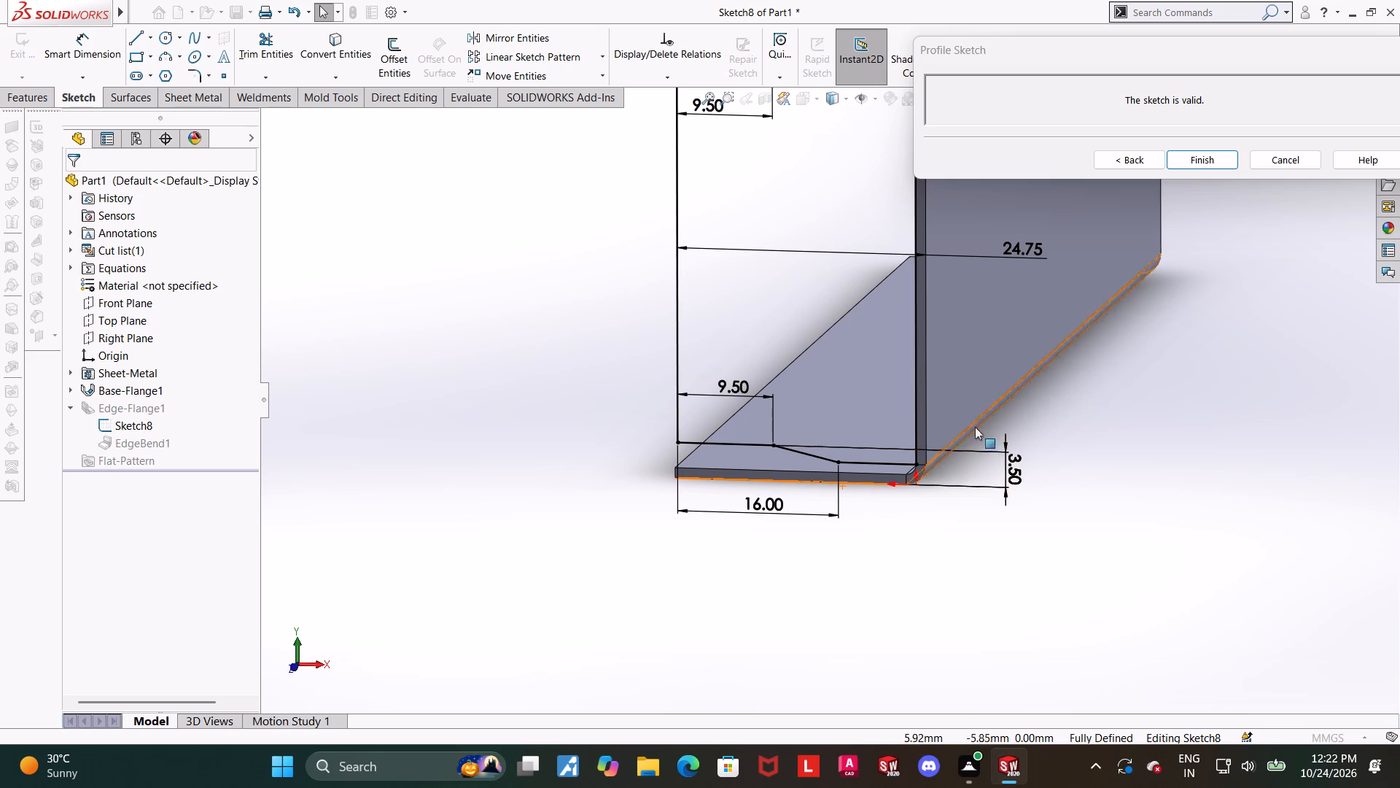
Finish the profile sketch to build the edge flange with its sloped top and bottom edges.
{"action": "left_click", "coordinate": [1216, 156]}
{"action": "scroll", "coordinate": [1067, 288], "scroll_direction": "up", "scroll_amount": 2}
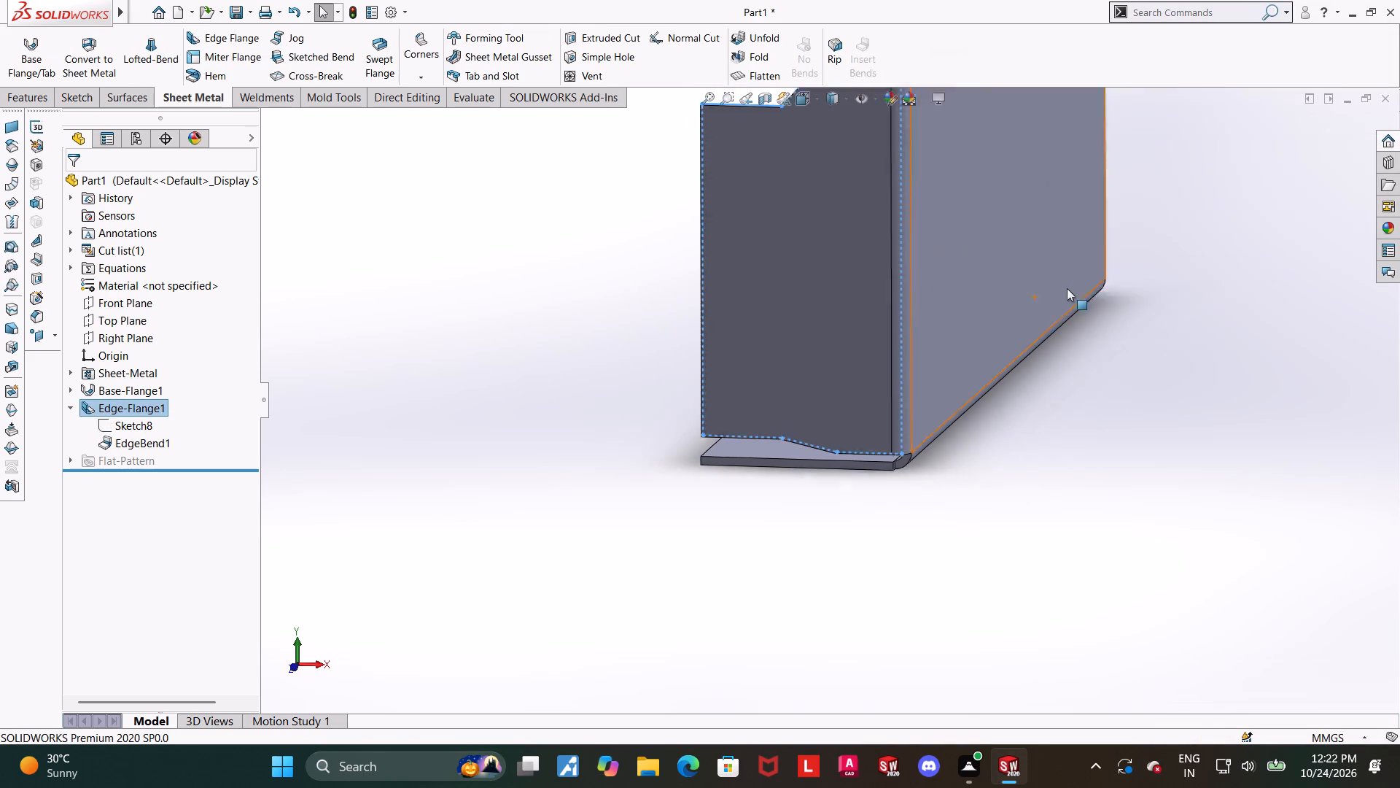
{"action": "scroll", "coordinate": [1067, 288], "scroll_direction": "up", "scroll_amount": 2}
{"action": "left_click", "coordinate": [1057, 381]}
Start a sketch on the narrow end face of the bottom leg and view it square on.
{"action": "scroll", "coordinate": [876, 339], "scroll_direction": "down", "scroll_amount": 5}
{"action": "middle_click_drag", "start_coordinate": [849, 552], "coordinate": [862, 485]}
{"action": "scroll", "coordinate": [864, 484], "scroll_direction": "up", "scroll_amount": 6}
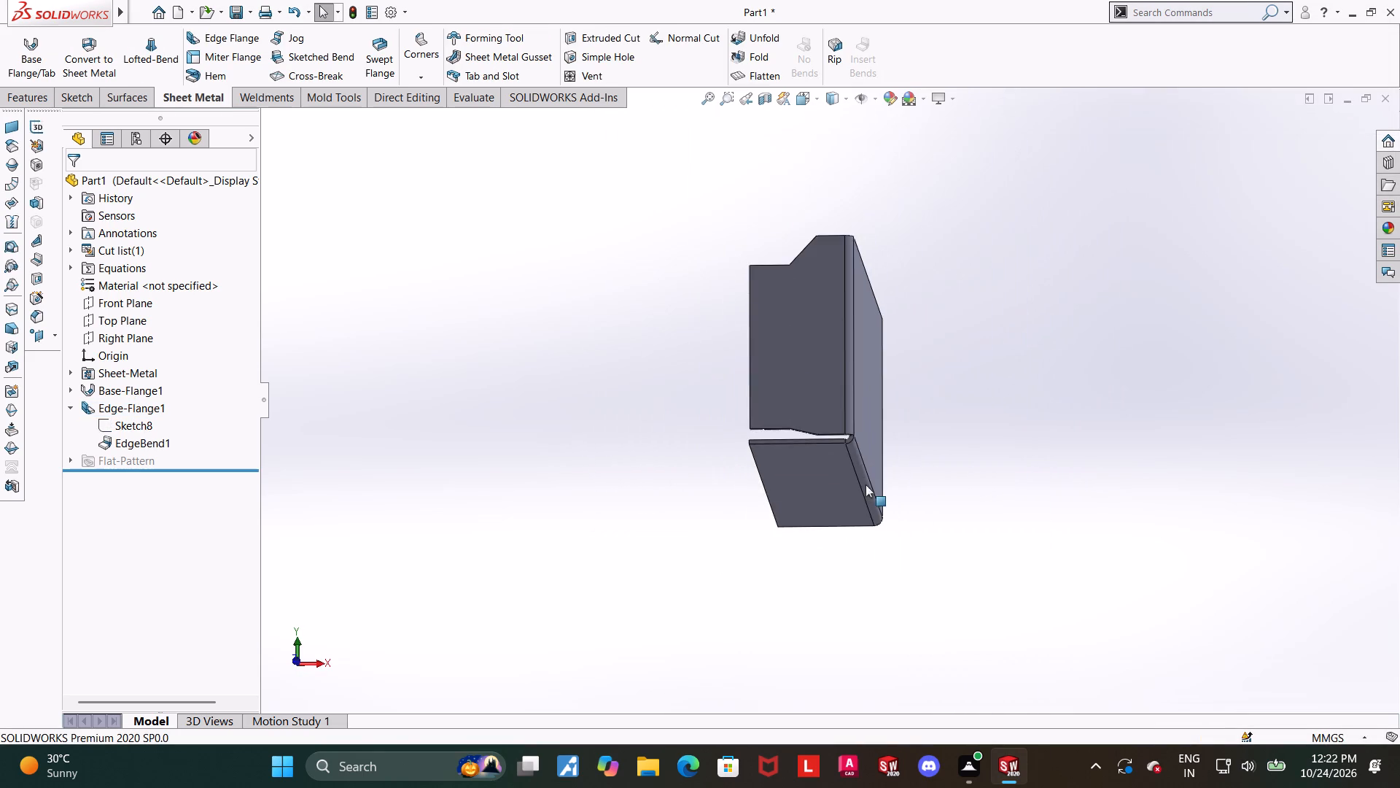
{"action": "middle_click_drag", "start_coordinate": [936, 317], "coordinate": [935, 355]}
{"action": "scroll", "coordinate": [809, 409], "scroll_direction": "down", "scroll_amount": 4}
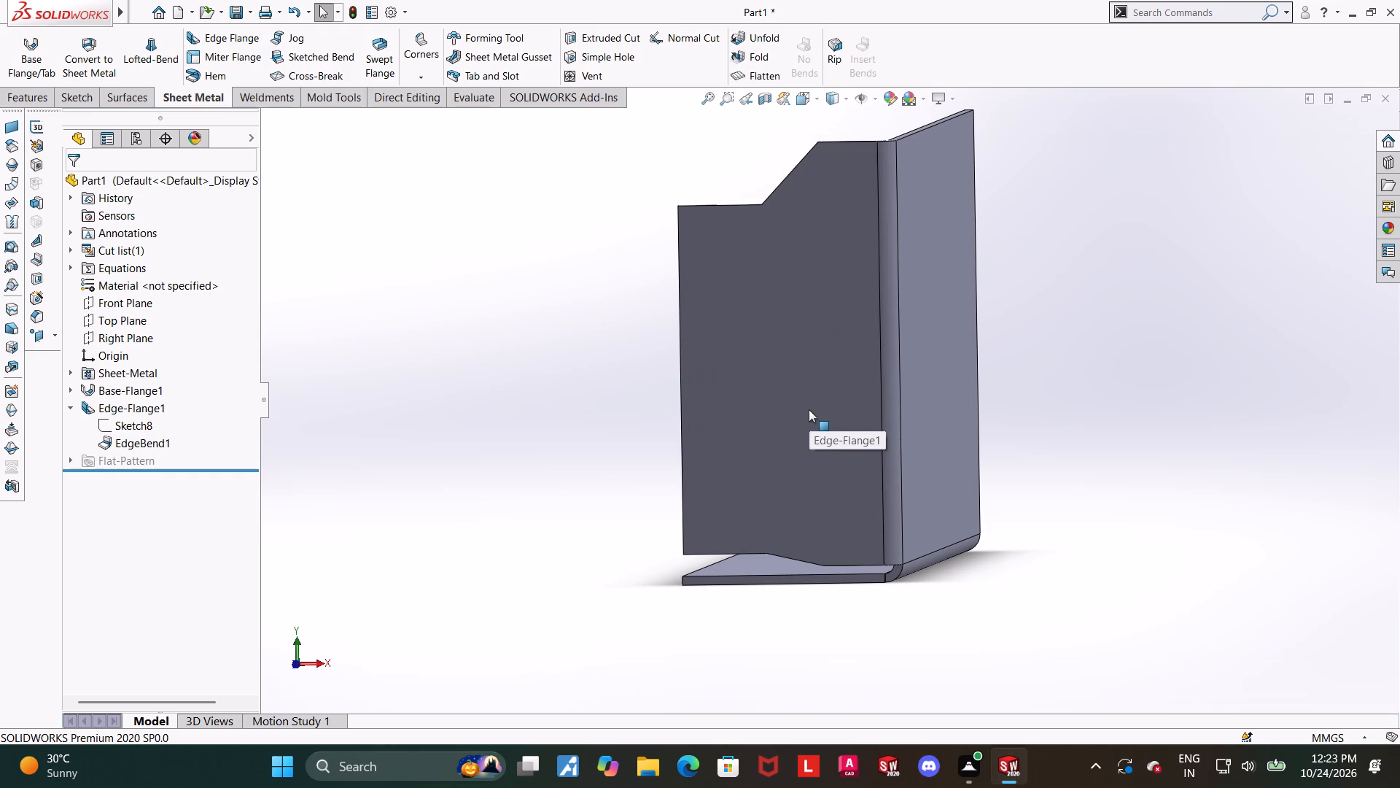
{"action": "middle_click_drag", "start_coordinate": [779, 597], "coordinate": [794, 599]}
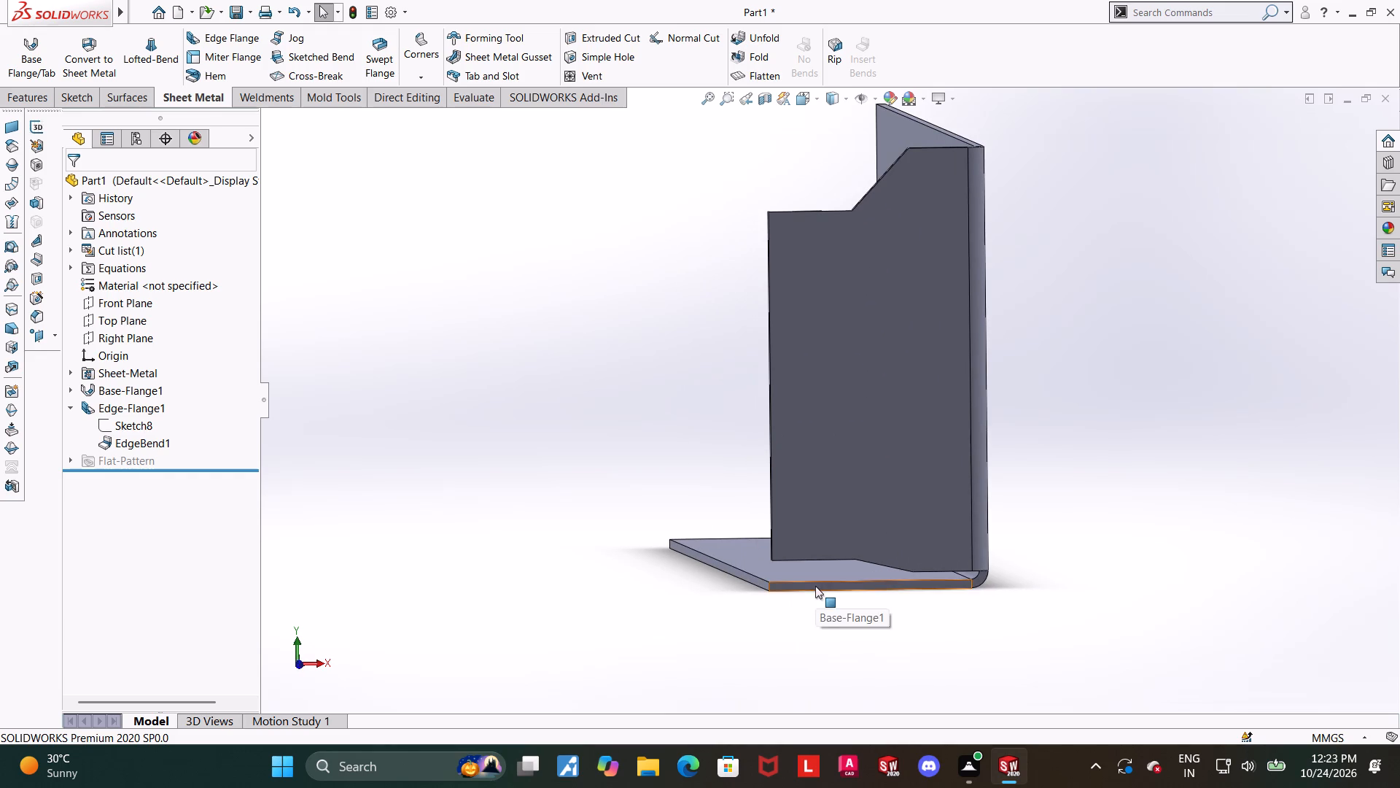
{"action": "left_click", "coordinate": [815, 586]}
{"action": "left_click", "coordinate": [883, 540]}
{"action": "left_click", "coordinate": [145, 476]}
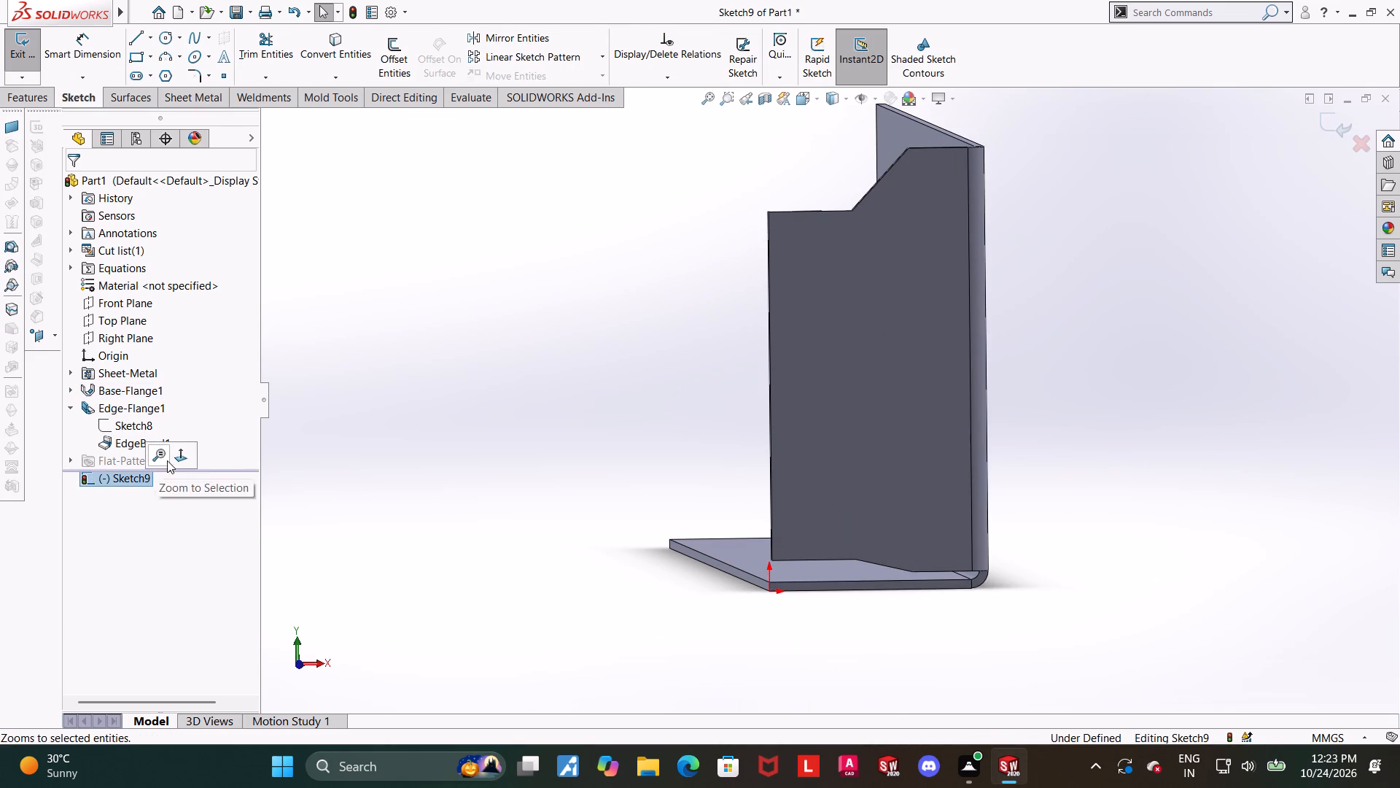
{"action": "left_click", "coordinate": [173, 460]}
Sketch a corner rectangle about 16.3 by 2.7 mm across the bottom leg's end face, starting from its free end.
{"action": "left_click", "coordinate": [146, 57]}
{"action": "scroll", "coordinate": [852, 644], "scroll_direction": "up", "scroll_amount": 1}
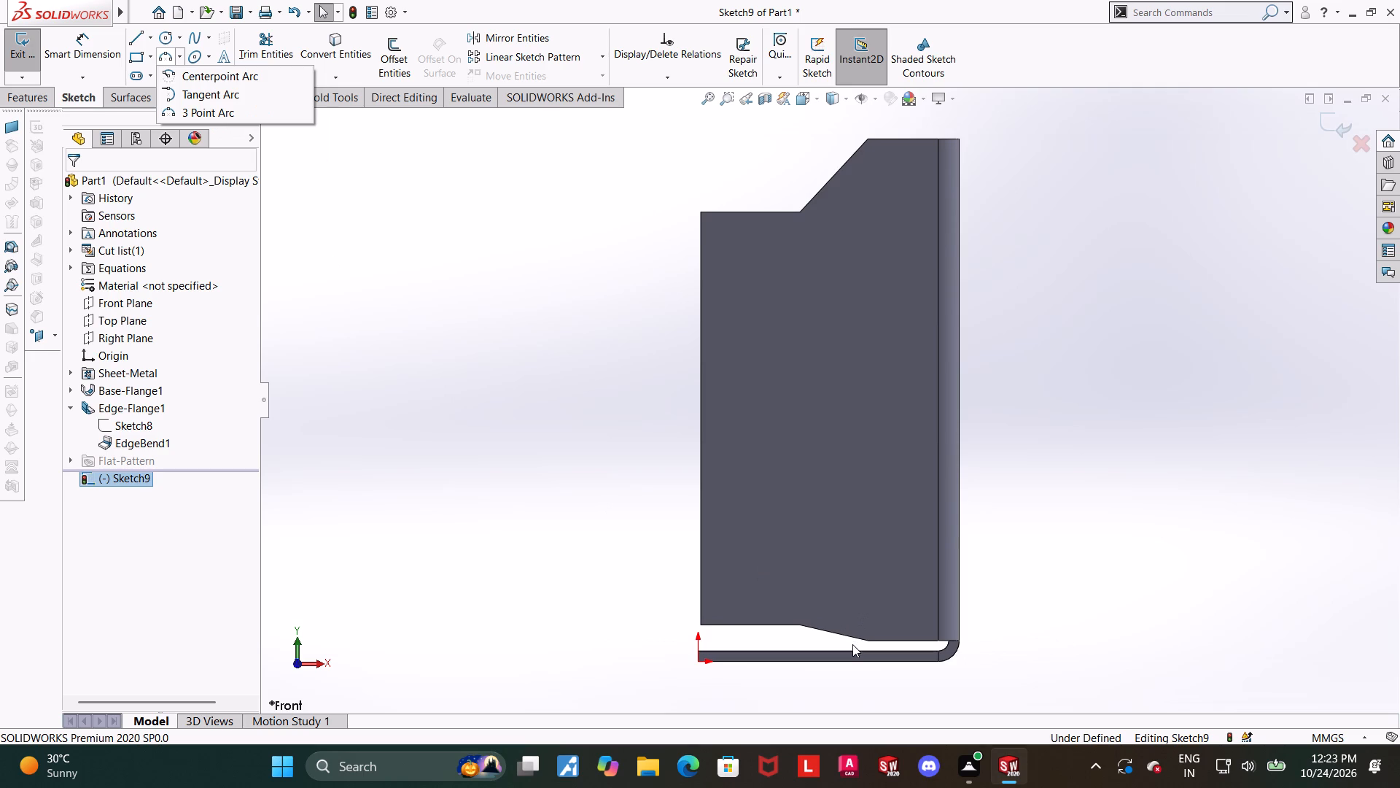
{"action": "scroll", "coordinate": [852, 644], "scroll_direction": "down", "scroll_amount": 6}
{"action": "scroll", "coordinate": [864, 676], "scroll_direction": "up", "scroll_amount": 4}
{"action": "scroll", "coordinate": [886, 688], "scroll_direction": "down", "scroll_amount": 3}
{"action": "left_click", "coordinate": [377, 266]}
{"action": "left_click", "coordinate": [136, 55]}
{"action": "scroll", "coordinate": [952, 651], "scroll_direction": "up", "scroll_amount": 3}
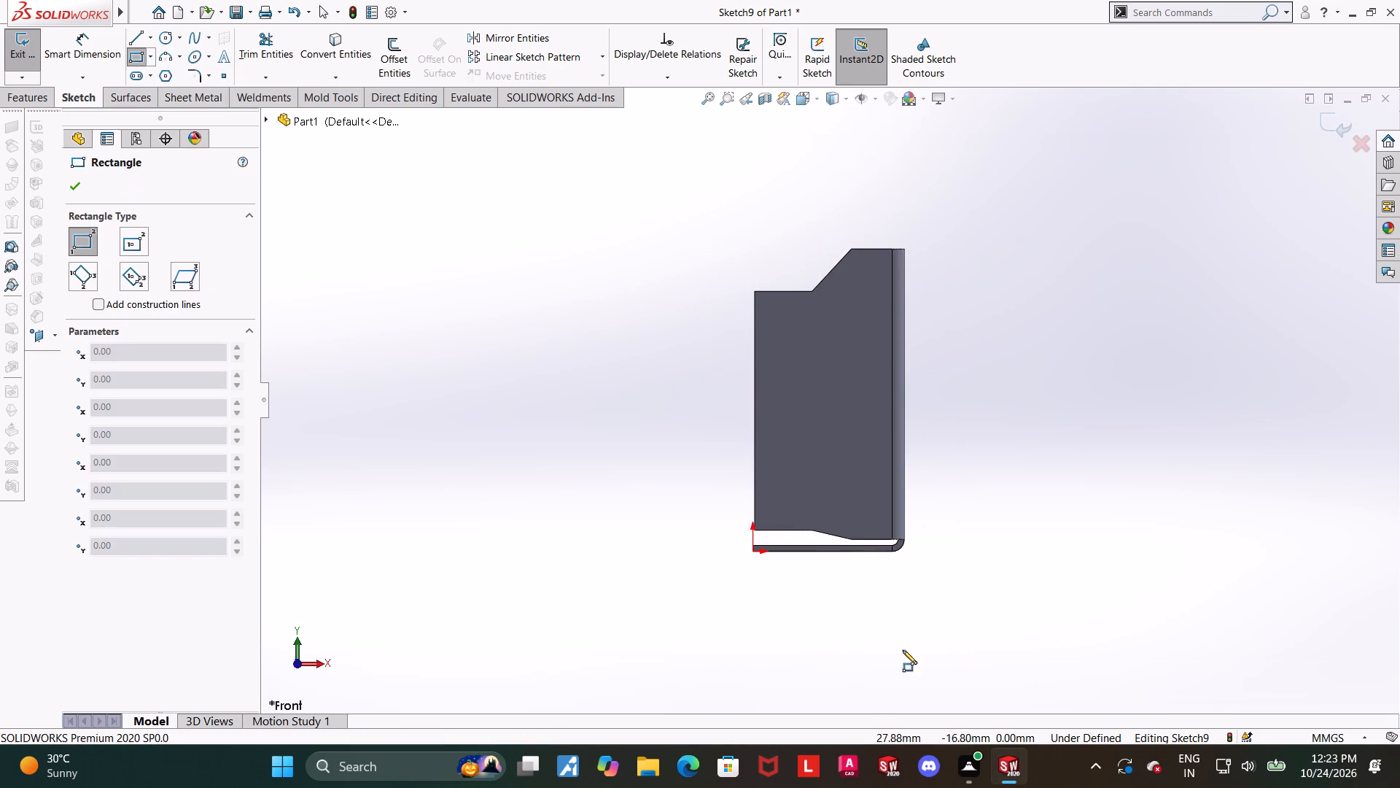
{"action": "scroll", "coordinate": [812, 498], "scroll_direction": "down", "scroll_amount": 6}
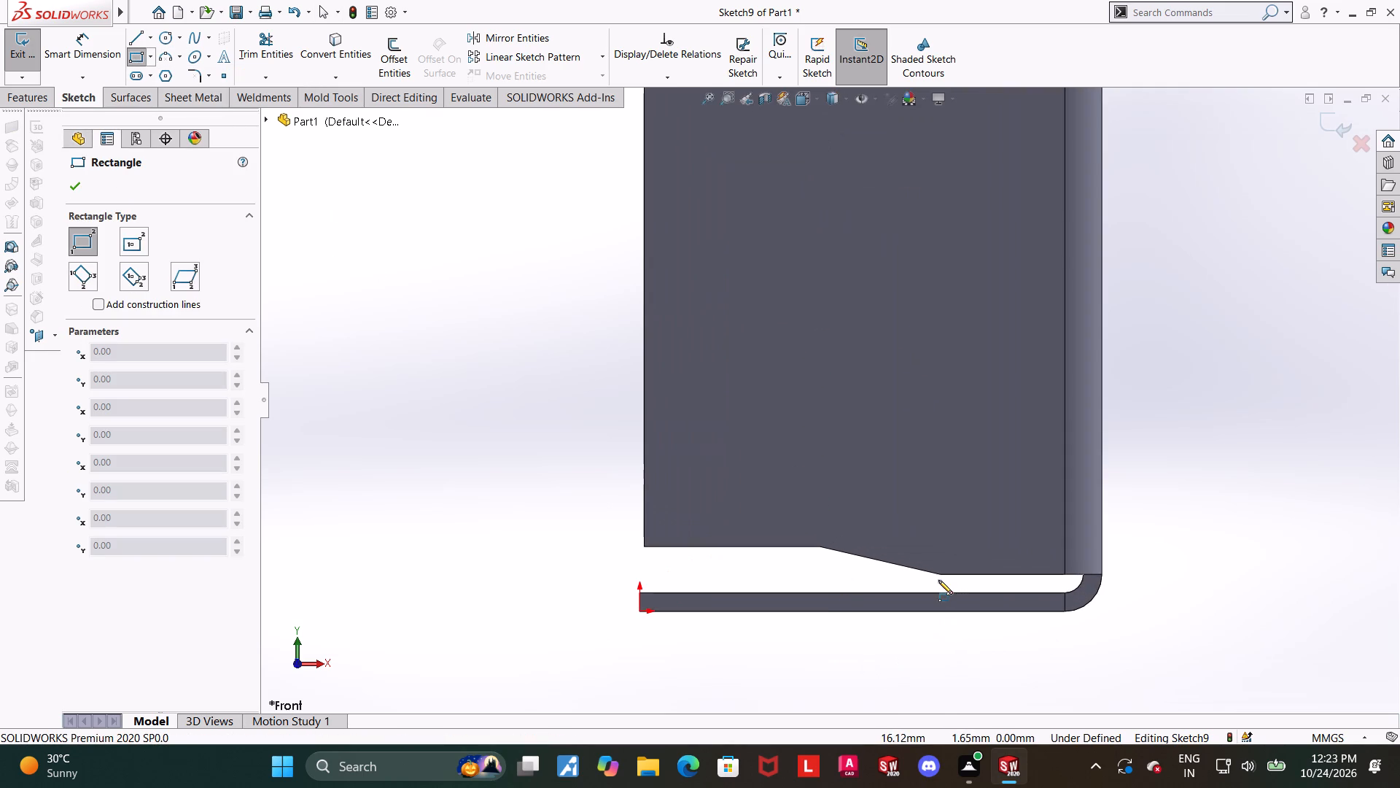
{"action": "left_click", "coordinate": [941, 582]}
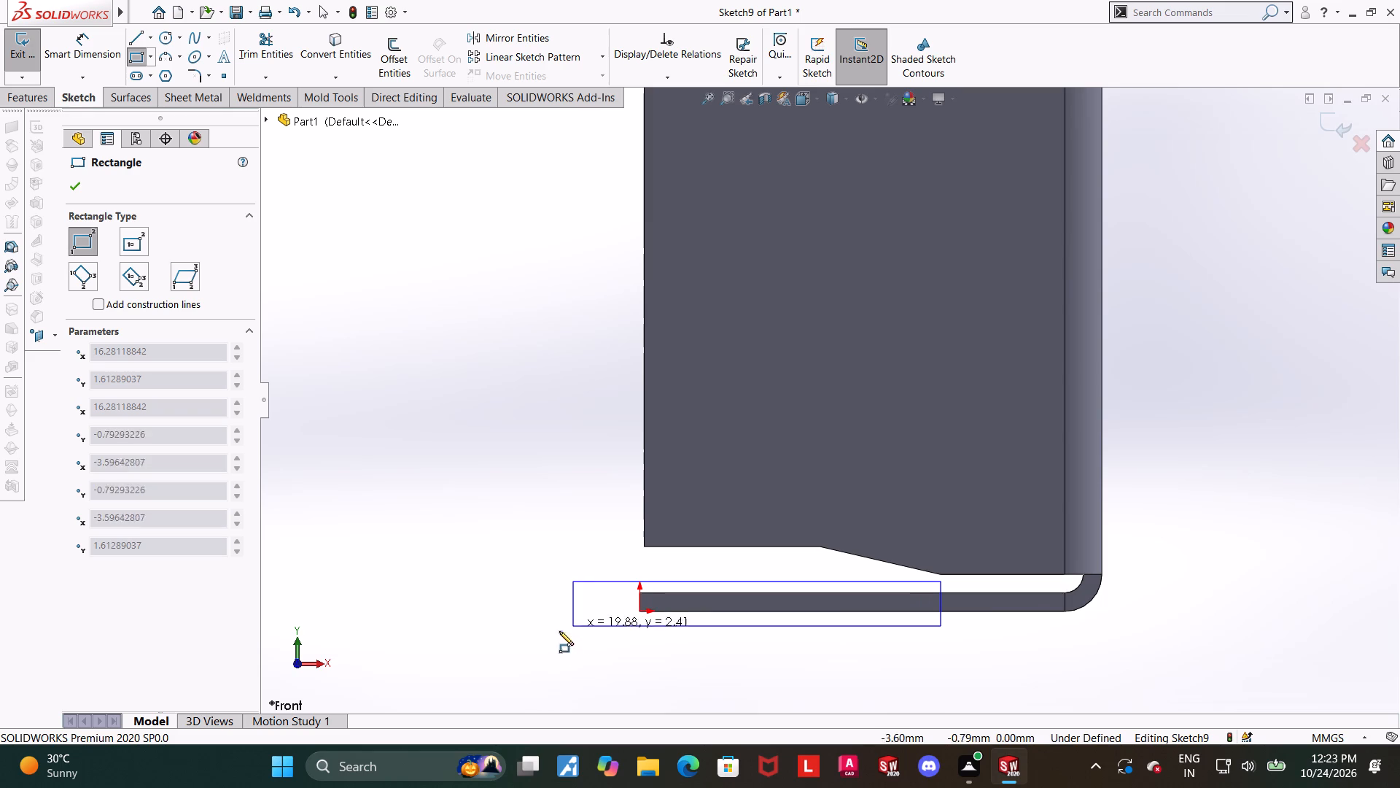
{"action": "left_click", "coordinate": [638, 632]}
{"action": "key", "text": "Escape"}
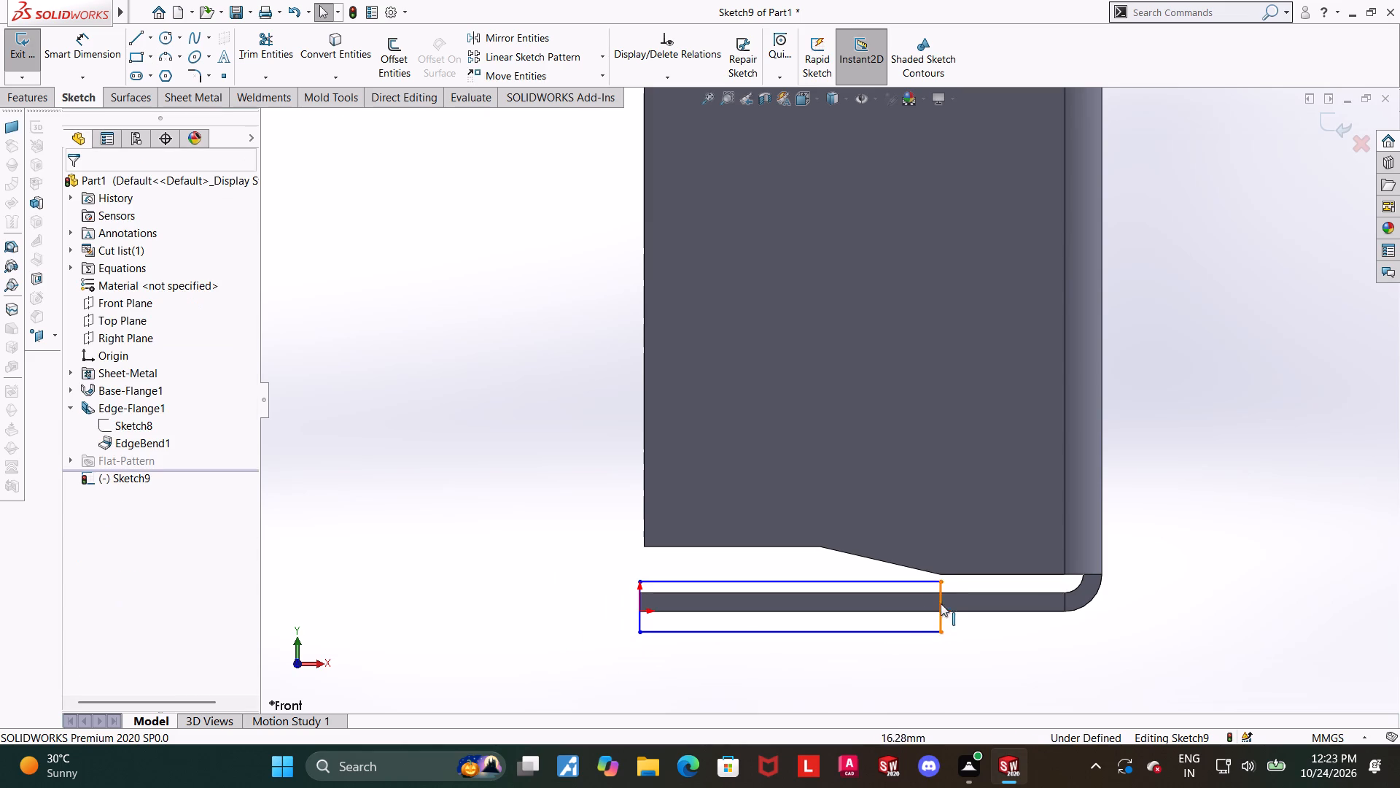
{"action": "key", "text": "Escape"}
Dimension the horizontal distance between the rectangle's two vertical sides as 16 mm.
{"action": "left_click", "coordinate": [88, 45]}
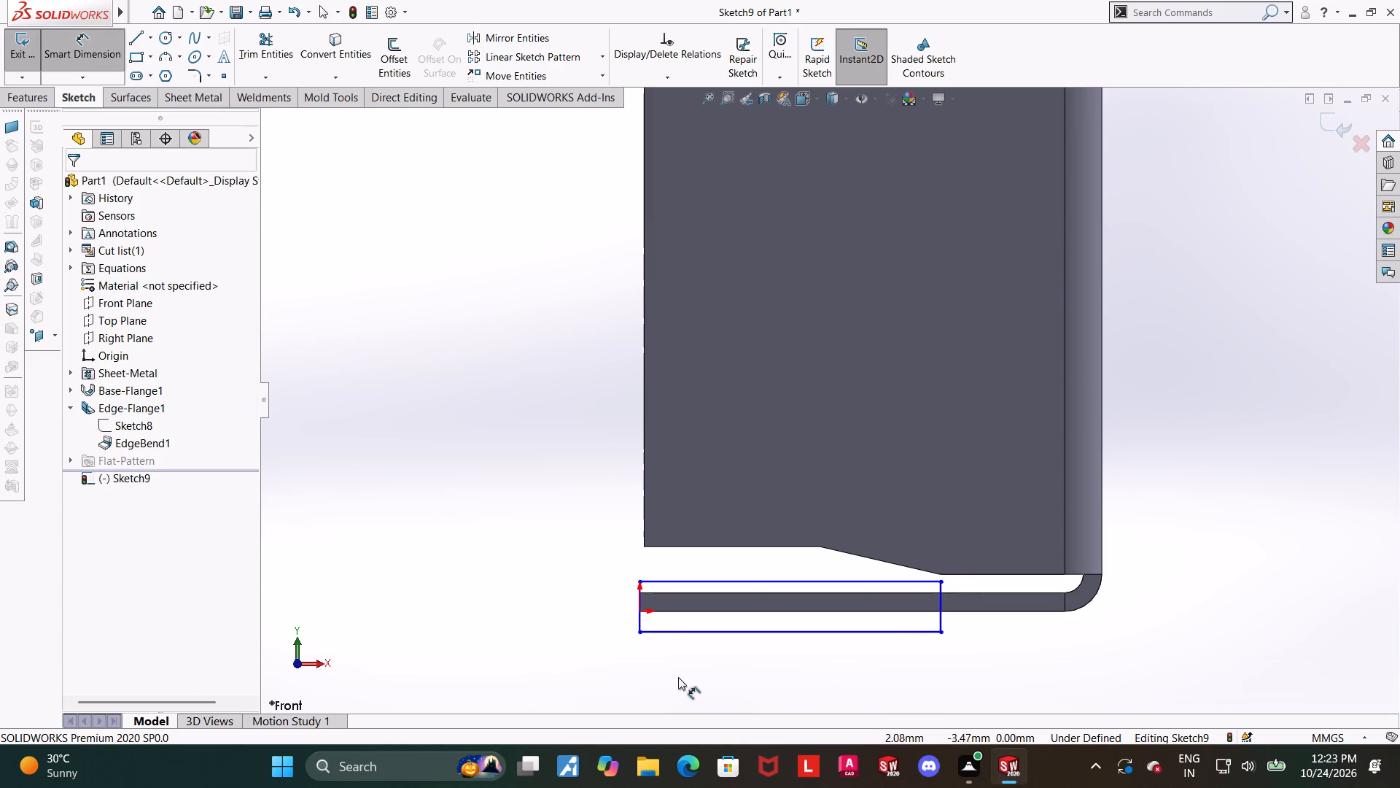
{"action": "left_click", "coordinate": [638, 625]}
{"action": "left_click", "coordinate": [939, 622]}
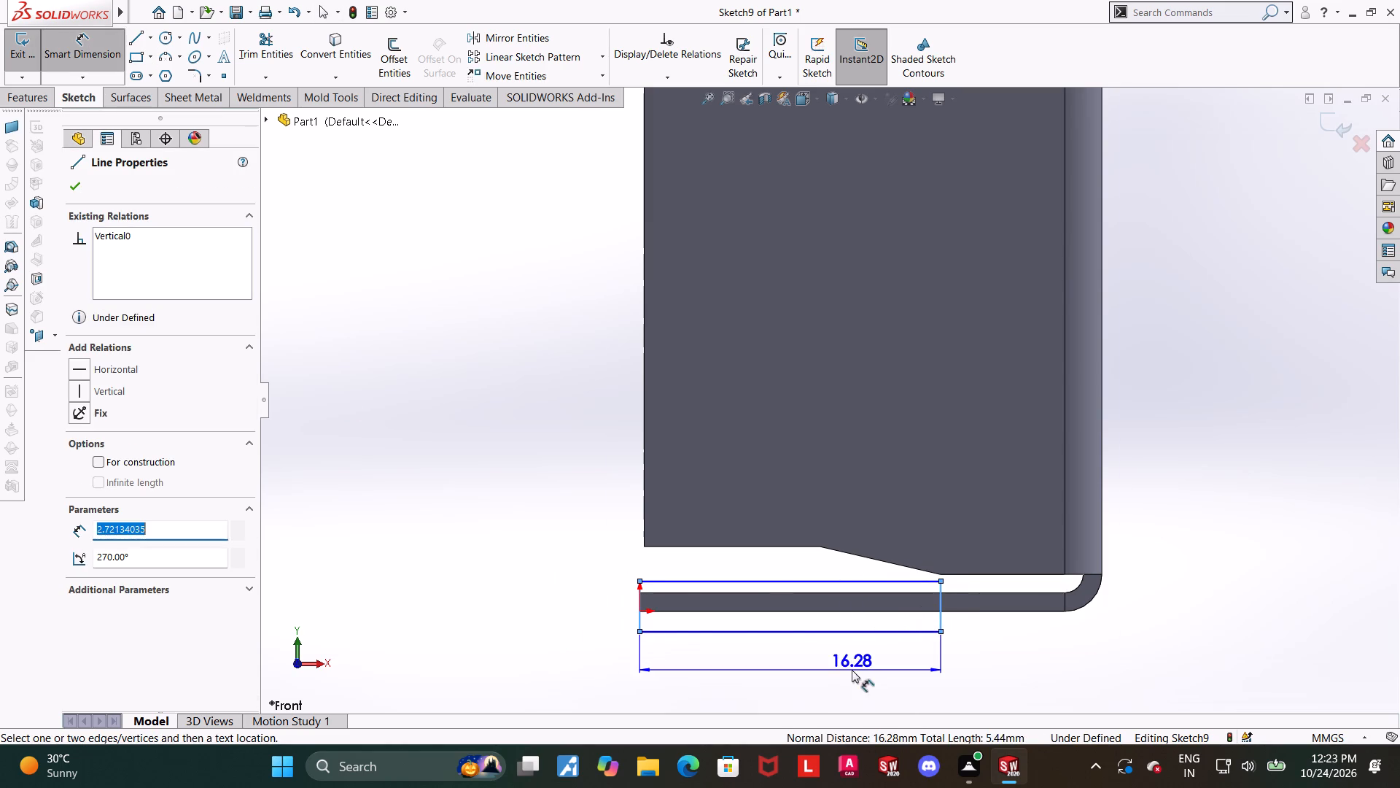
{"action": "left_click", "coordinate": [852, 670]}
{"action": "key", "text": "1"}
{"action": "key", "text": "6"}
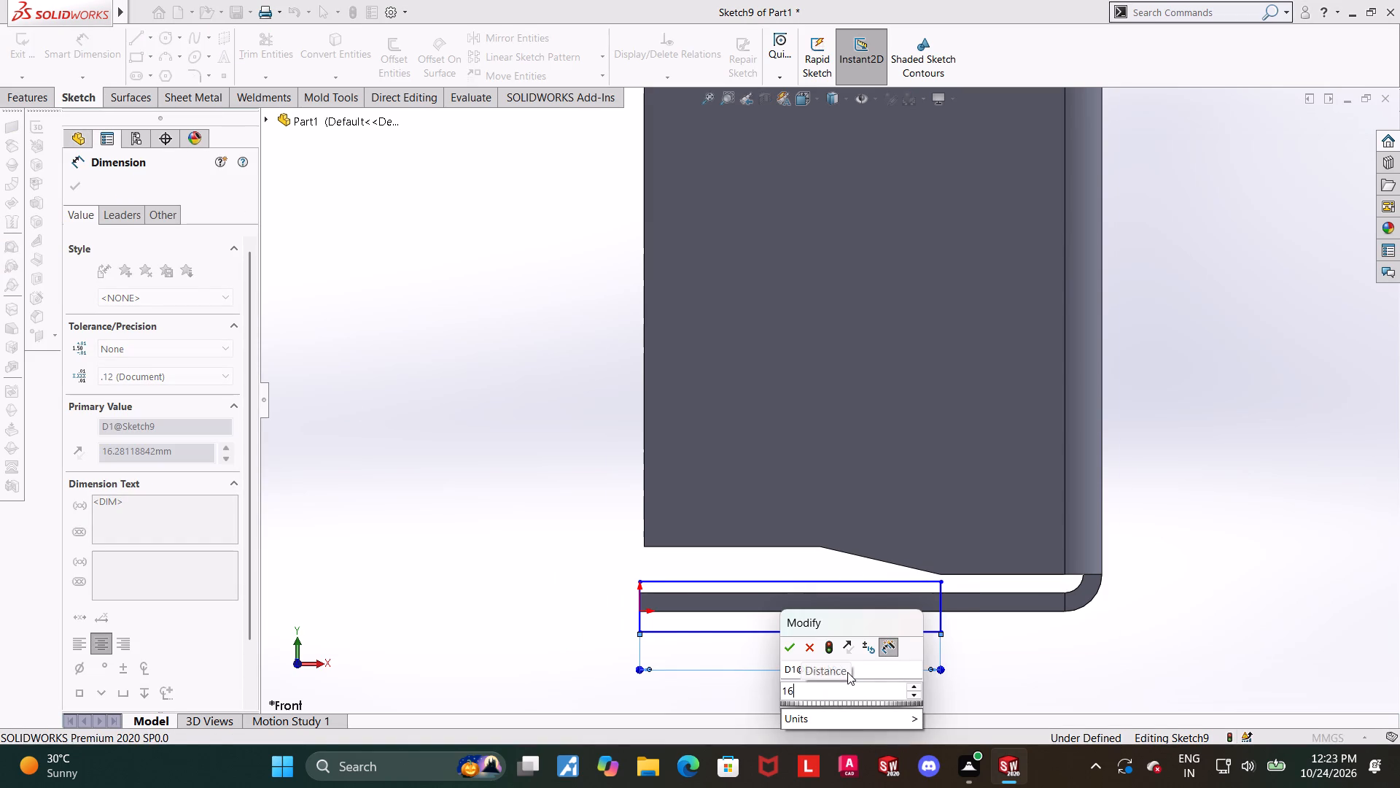
{"action": "key", "text": "Return"}
{"action": "key", "text": "Escape"}
{"action": "key", "text": "Escape"}
{"action": "left_click", "coordinate": [1070, 642]}
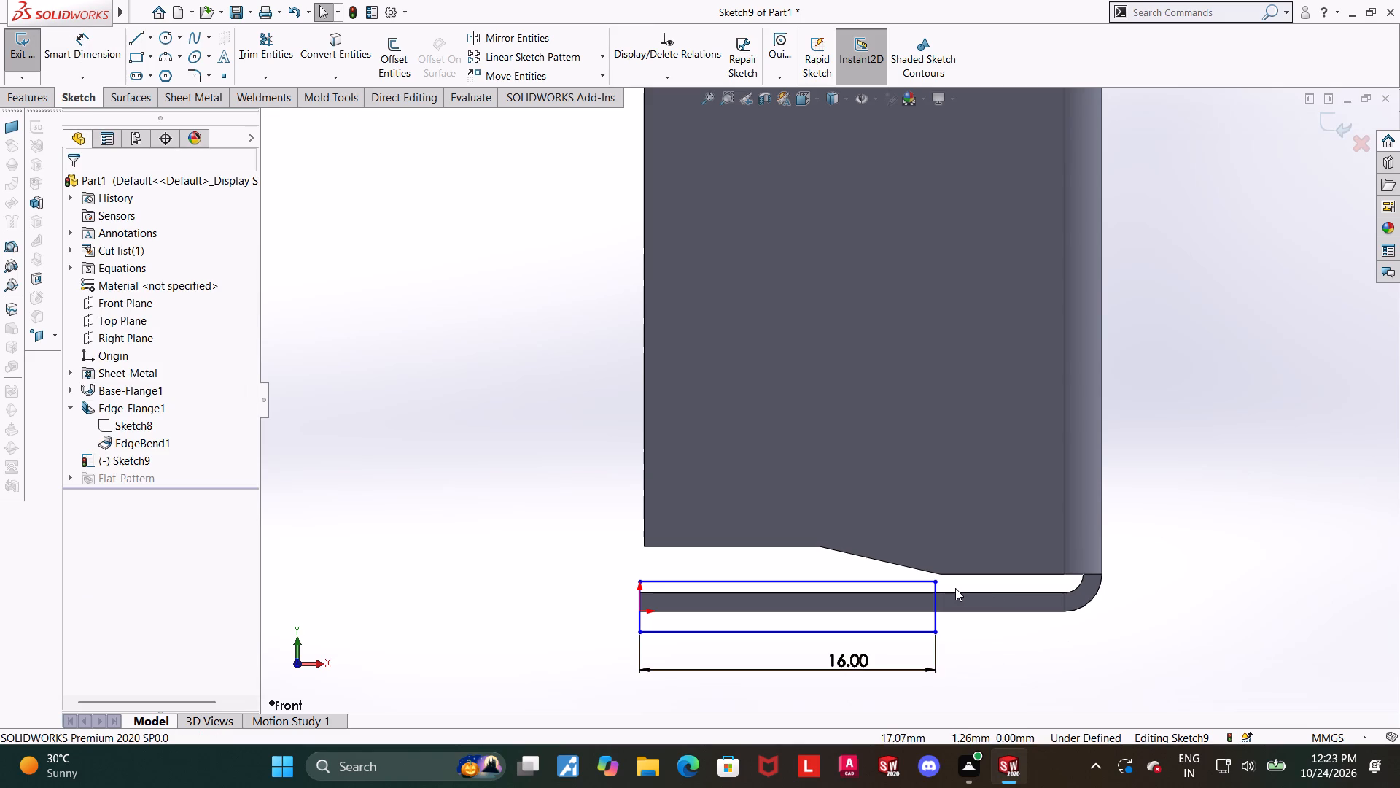
Make the rectangle's top and bottom lines collinear with the upper and lower edges of the bottom leg's end face.
{"action": "left_click", "coordinate": [914, 579]}
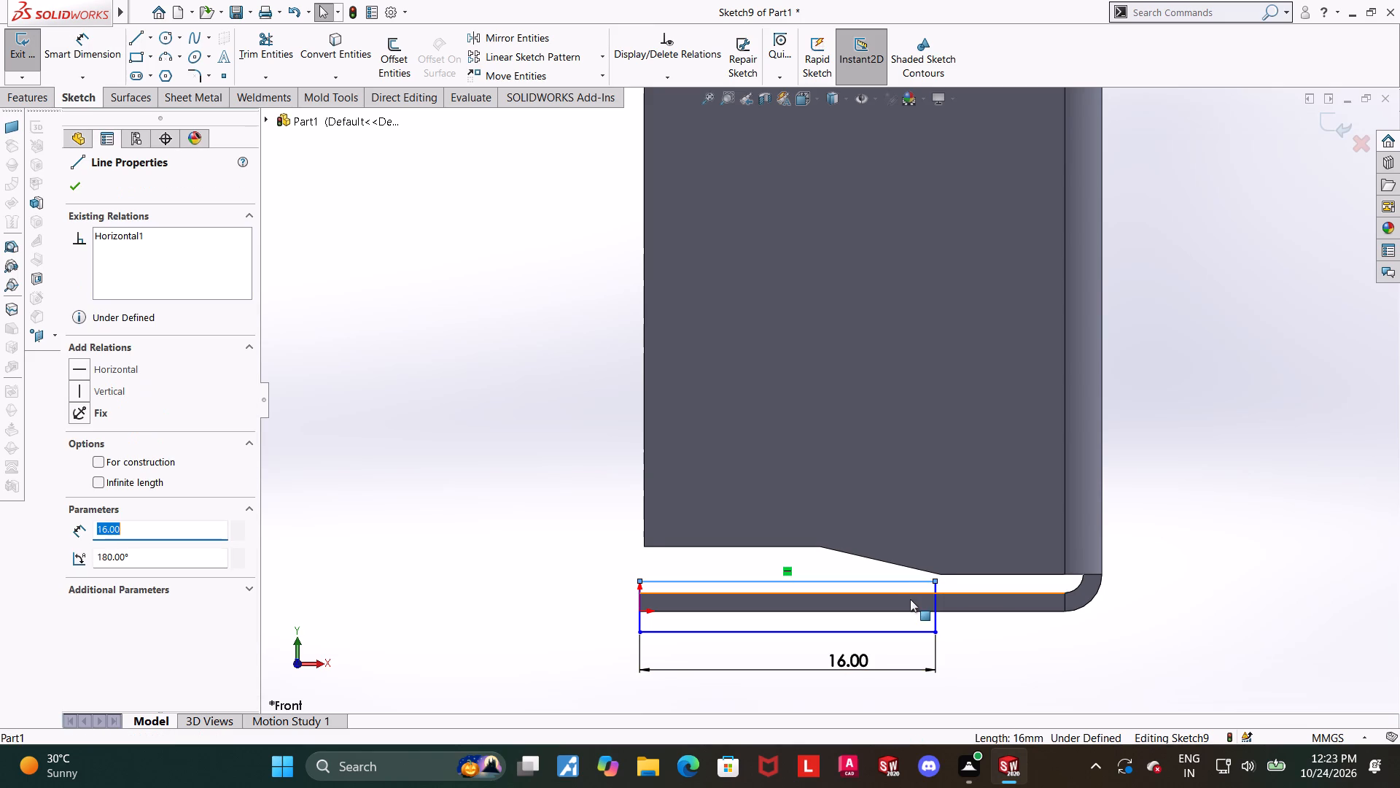
{"action": "left_click", "coordinate": [909, 594], "text": "ctrl"}
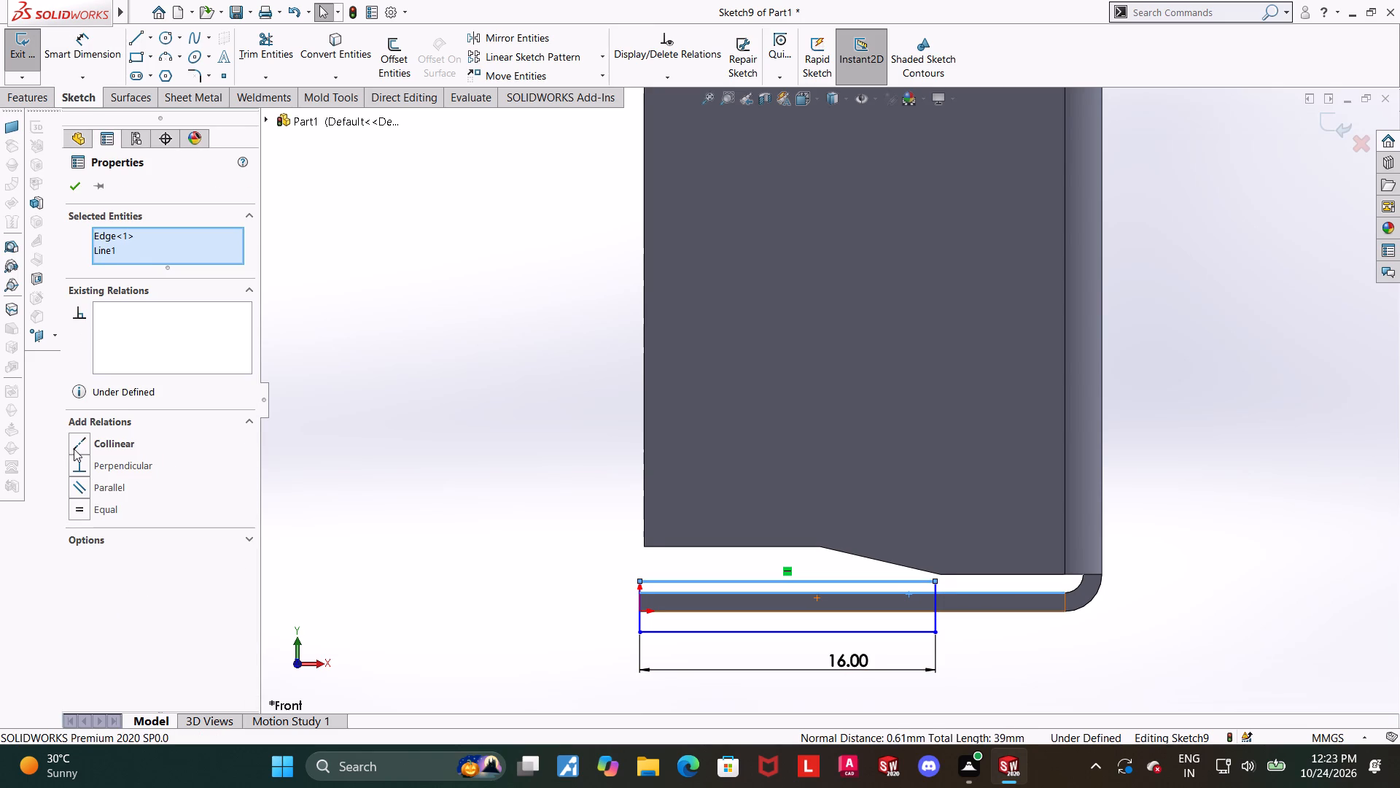
{"action": "left_click", "coordinate": [74, 449]}
{"action": "left_click", "coordinate": [505, 535]}
{"action": "left_click", "coordinate": [725, 613]}
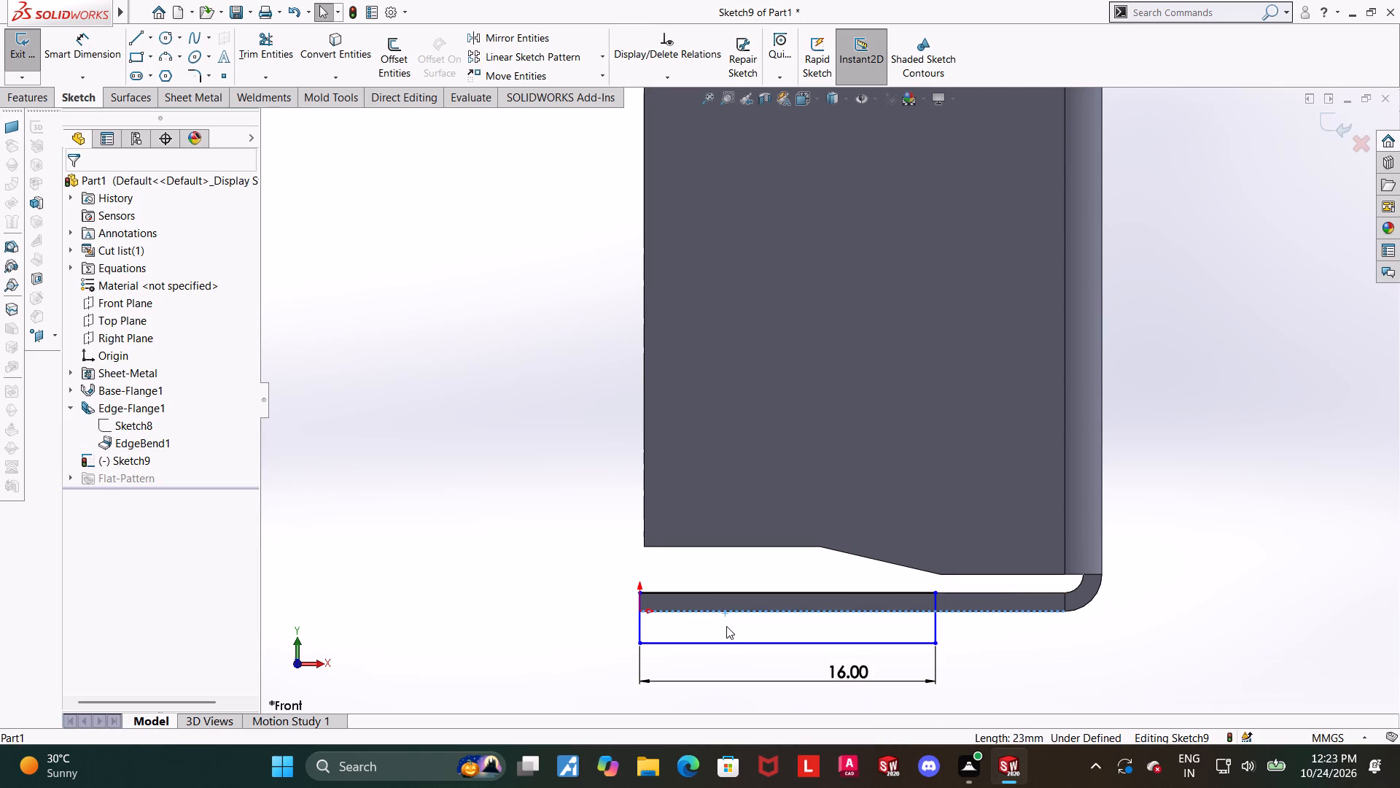
{"action": "left_click", "coordinate": [728, 641], "text": "ctrl"}
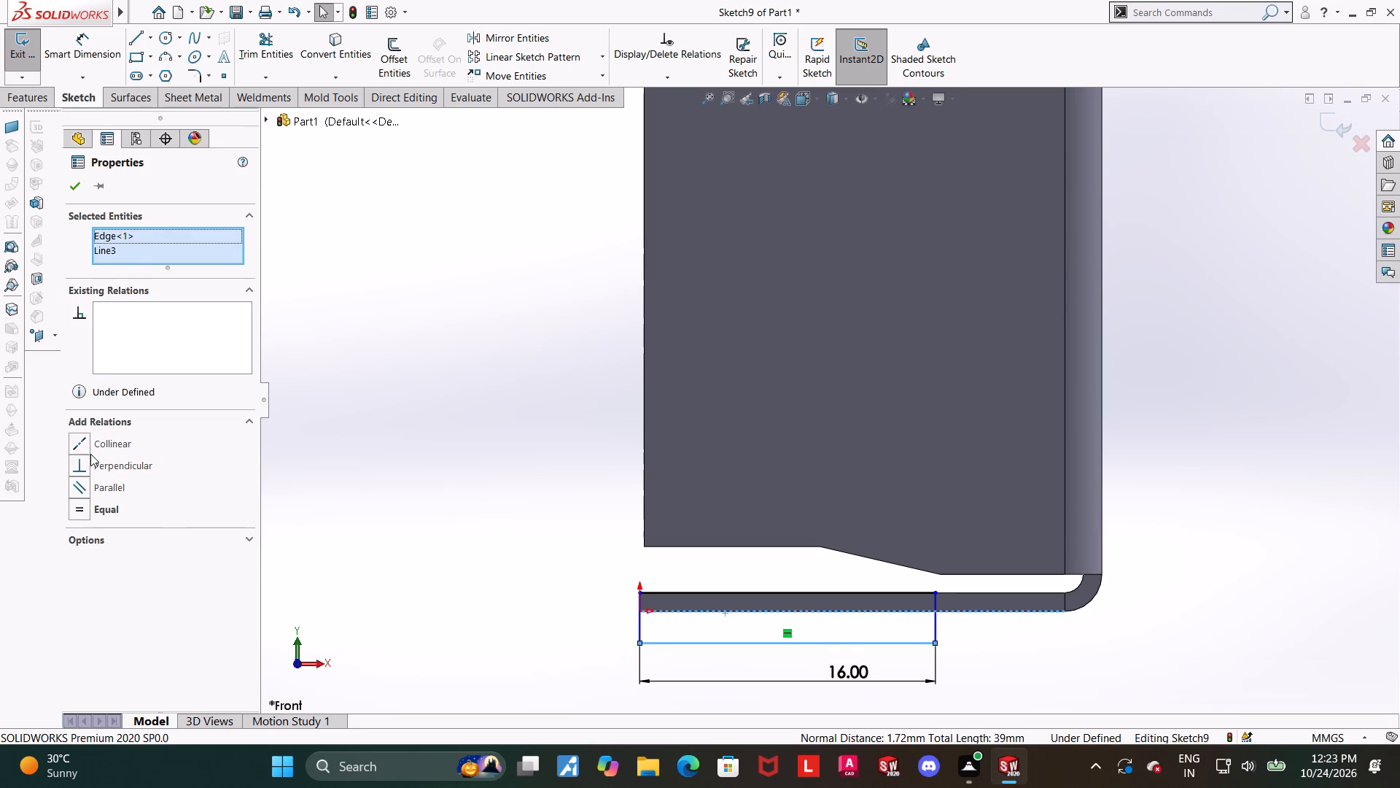
{"action": "left_click", "coordinate": [90, 454]}
{"action": "left_click", "coordinate": [453, 522]}
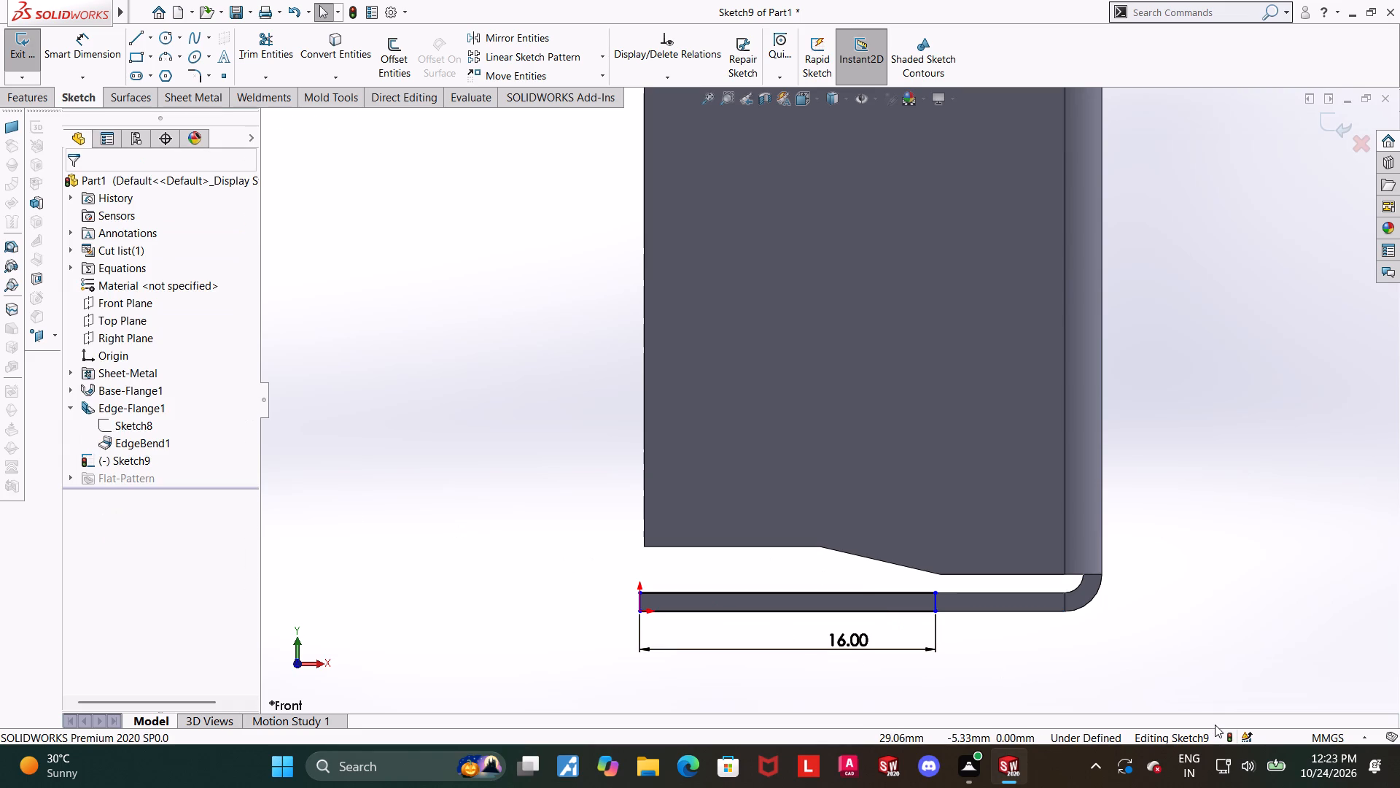
Delete the rectangle's 16 mm width dimension.
{"action": "scroll", "coordinate": [1215, 725], "scroll_direction": "up", "scroll_amount": 1}
{"action": "scroll", "coordinate": [1345, 605], "scroll_direction": "down", "scroll_amount": 2}
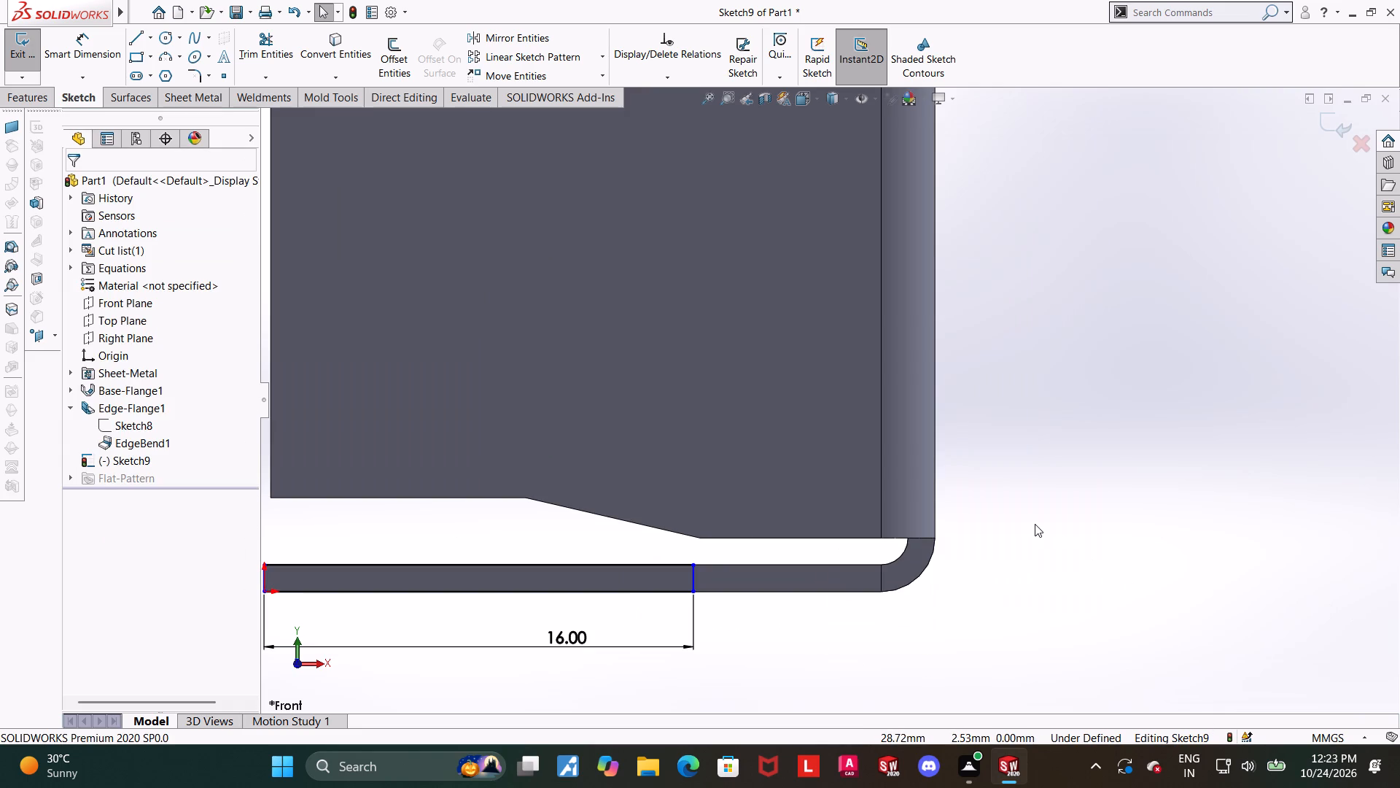
{"action": "scroll", "coordinate": [1035, 524], "scroll_direction": "up", "scroll_amount": 1}
{"action": "left_click", "coordinate": [1035, 524]}
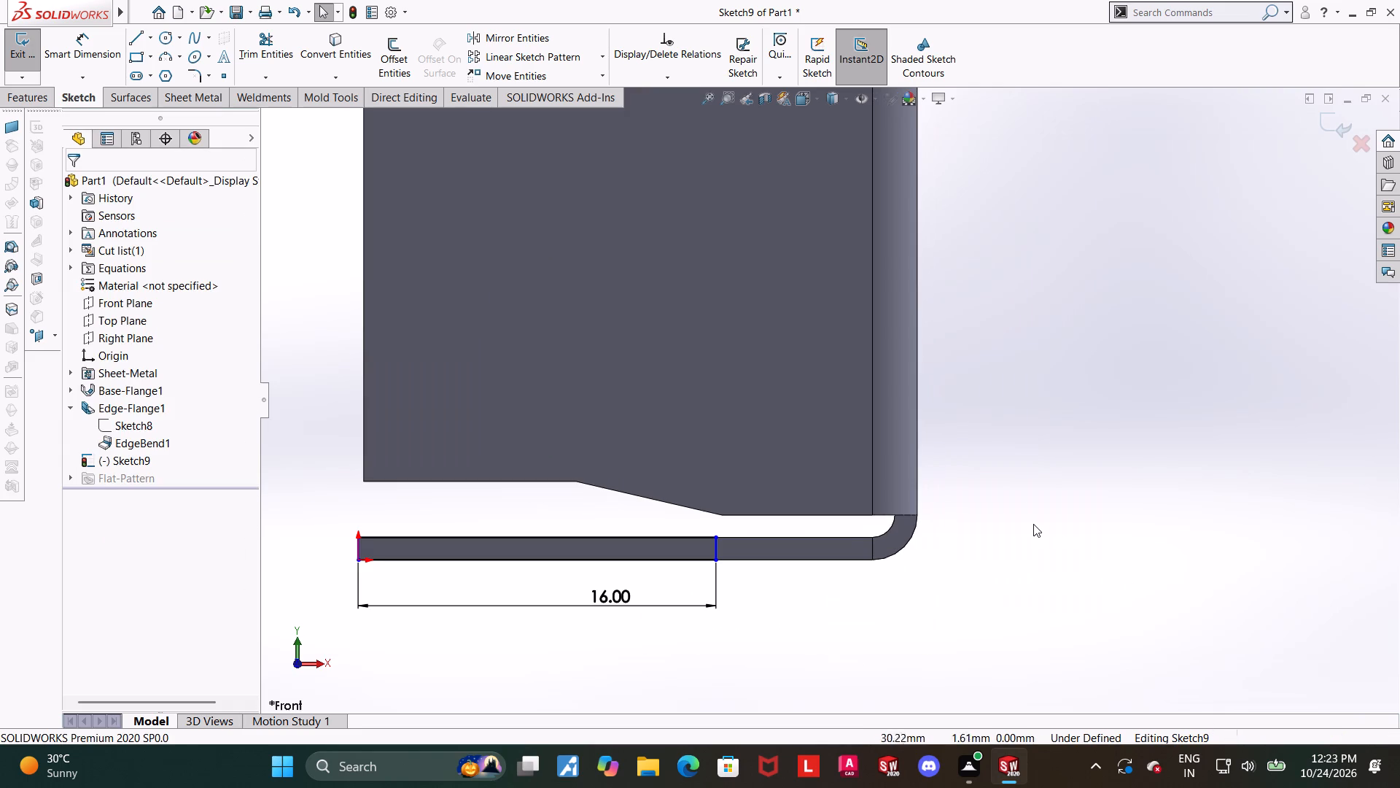
{"action": "scroll", "coordinate": [631, 474], "scroll_direction": "down", "scroll_amount": 1}
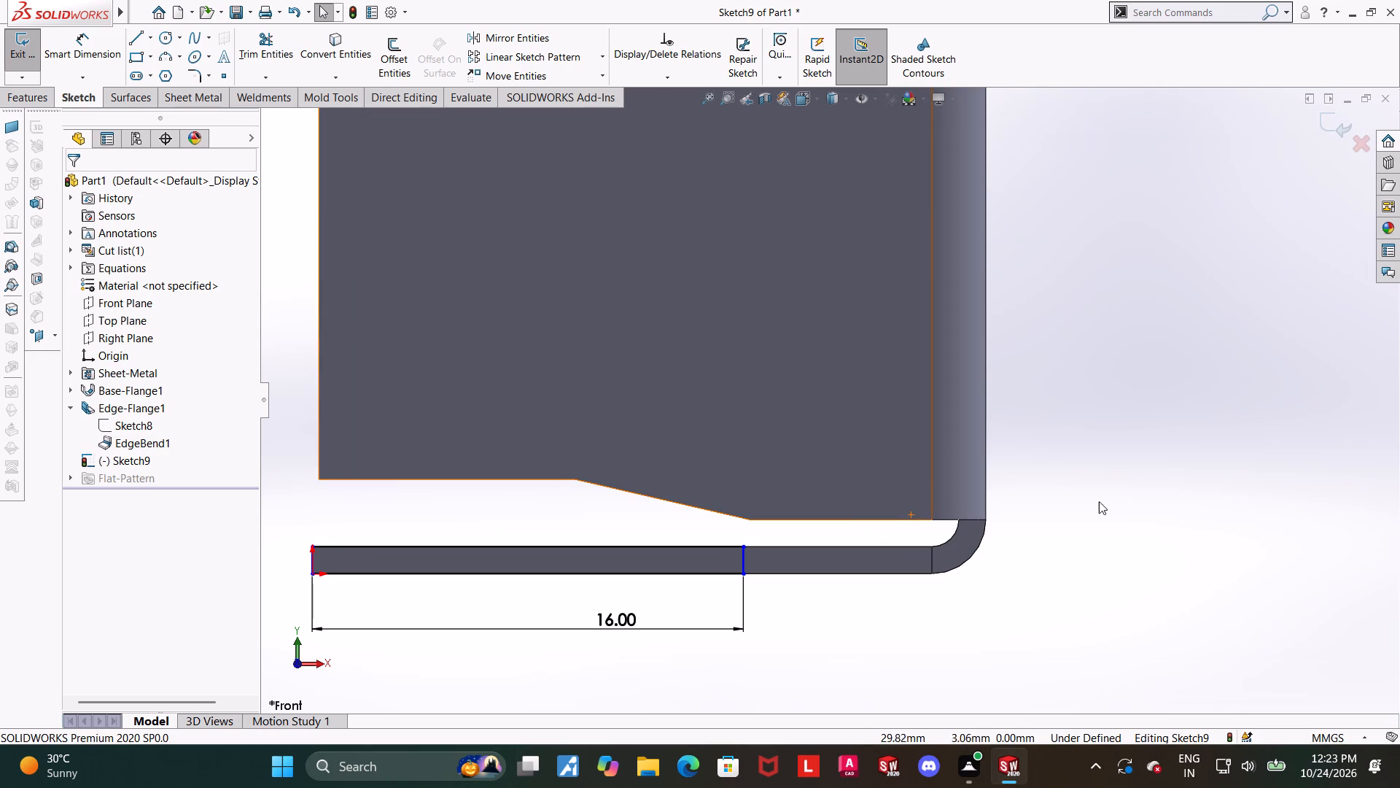
{"action": "left_click", "coordinate": [801, 590]}
{"action": "left_click", "coordinate": [747, 570]}
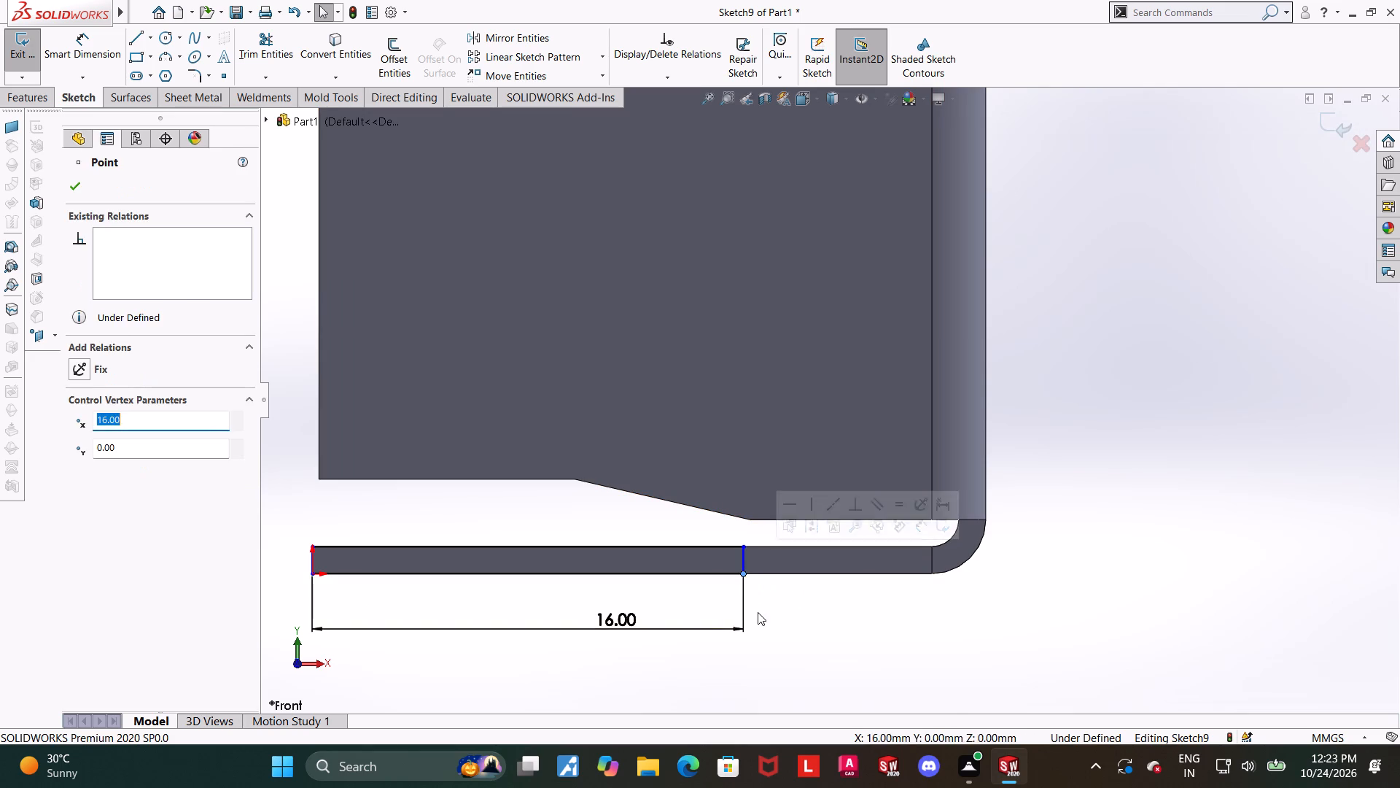
{"action": "left_click", "coordinate": [758, 613]}
{"action": "right_click", "coordinate": [616, 616]}
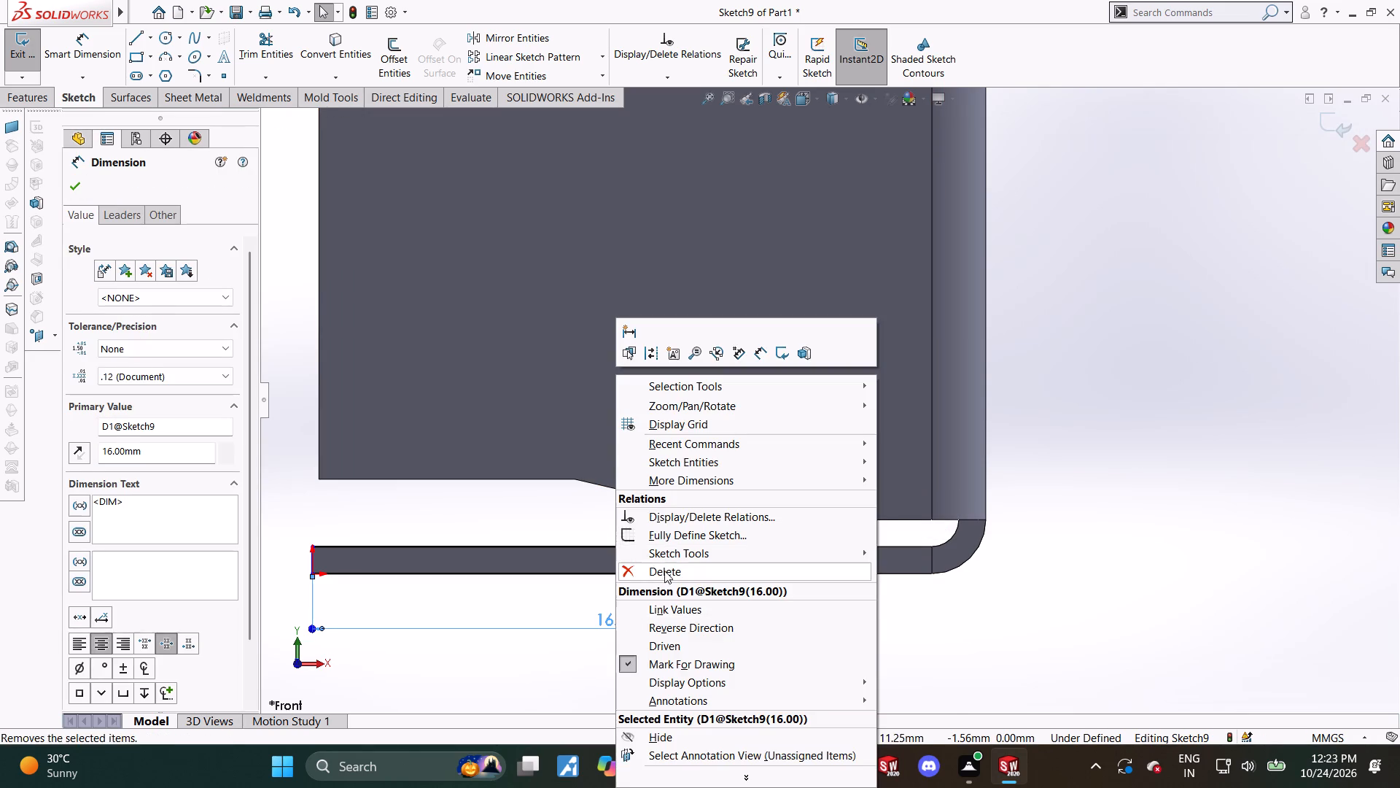
{"action": "left_click", "coordinate": [664, 571]}
Dimension the horizontal distance from the rectangle's lower corner at the origin to its opposite vertical side as 16 mm.
{"action": "scroll", "coordinate": [691, 560], "scroll_direction": "up", "scroll_amount": 1}
{"action": "left_click", "coordinate": [100, 44]}
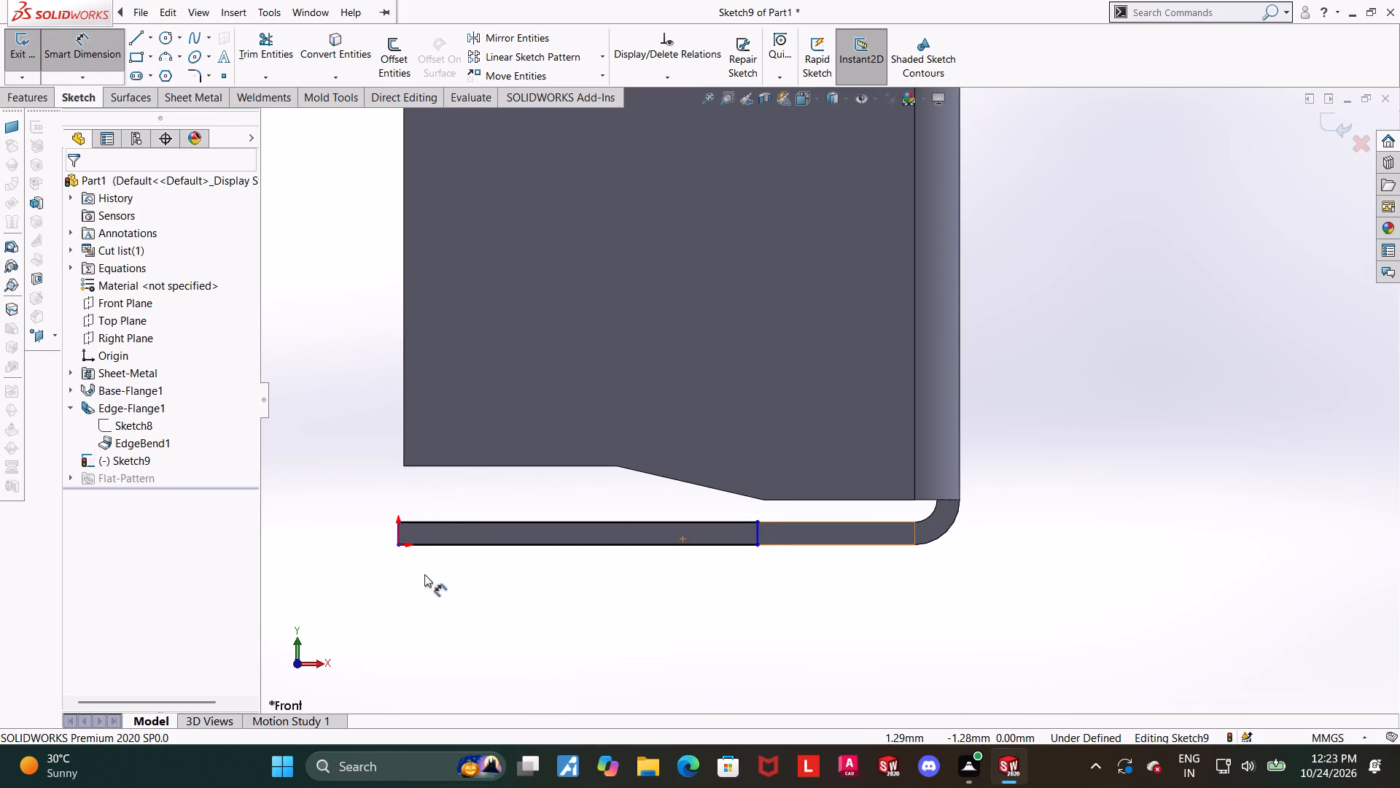
{"action": "left_click", "coordinate": [400, 546]}
{"action": "left_click", "coordinate": [761, 535]}
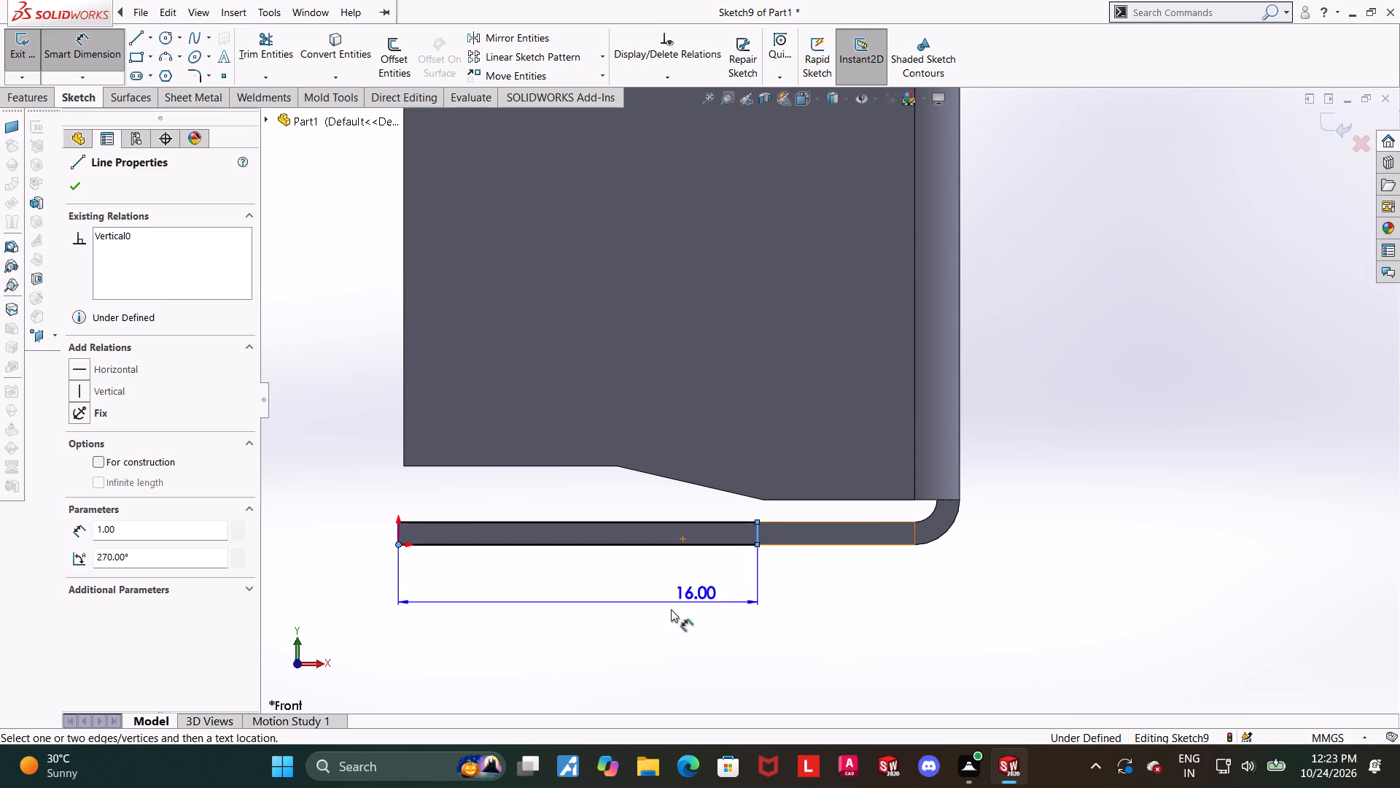
{"action": "left_click", "coordinate": [692, 627]}
{"action": "left_click", "coordinate": [626, 608]}
{"action": "left_click", "coordinate": [938, 615]}
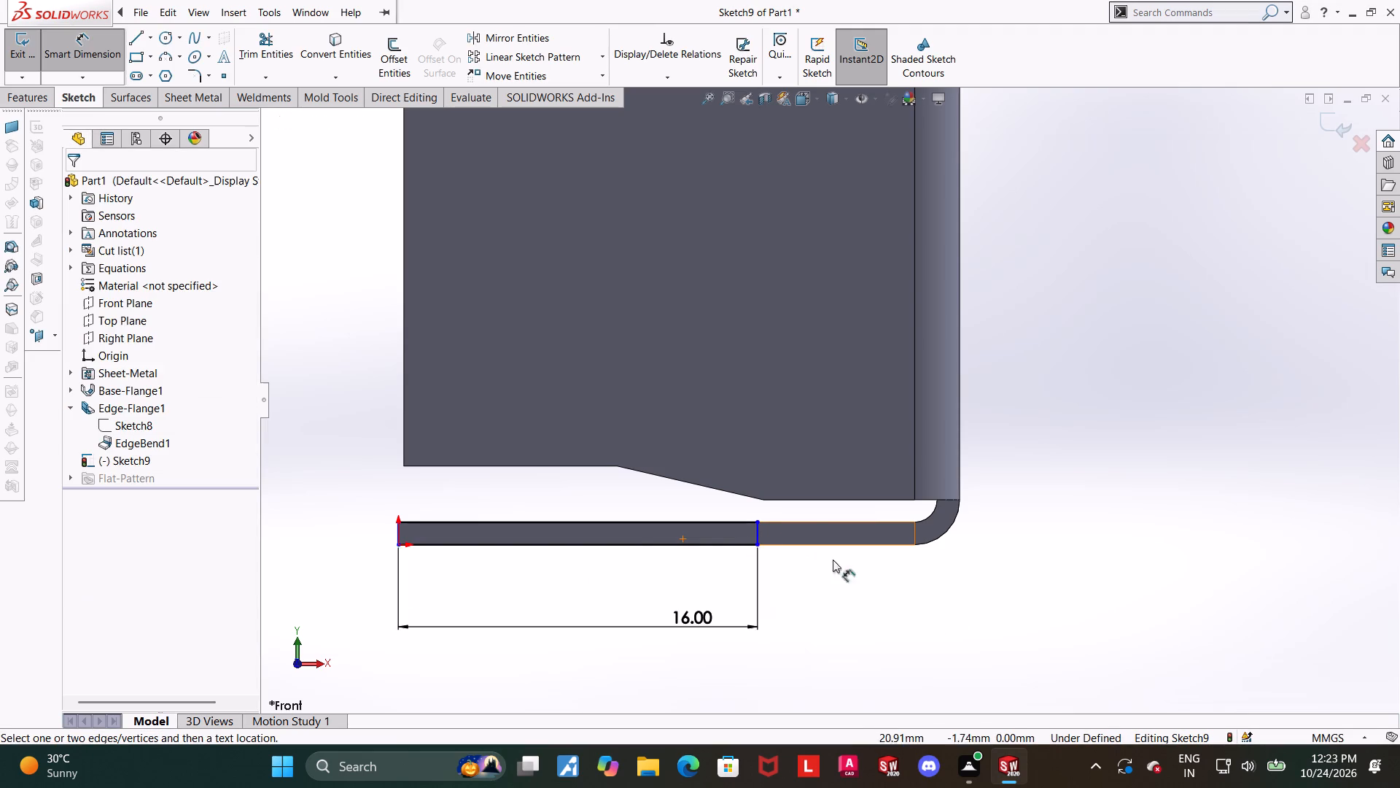
Examine the dimensioned rectangle on the bottom leg from an angle and from the front.
{"action": "scroll", "coordinate": [758, 511], "scroll_direction": "down", "scroll_amount": 4}
{"action": "middle_click_drag", "start_coordinate": [844, 584], "coordinate": [849, 625]}
{"action": "scroll", "coordinate": [851, 626], "scroll_direction": "up", "scroll_amount": 5}
{"action": "left_click", "coordinate": [814, 509]}
{"action": "scroll", "coordinate": [711, 420], "scroll_direction": "down", "scroll_amount": 2}
{"action": "middle_click_drag", "start_coordinate": [750, 506], "coordinate": [743, 506]}
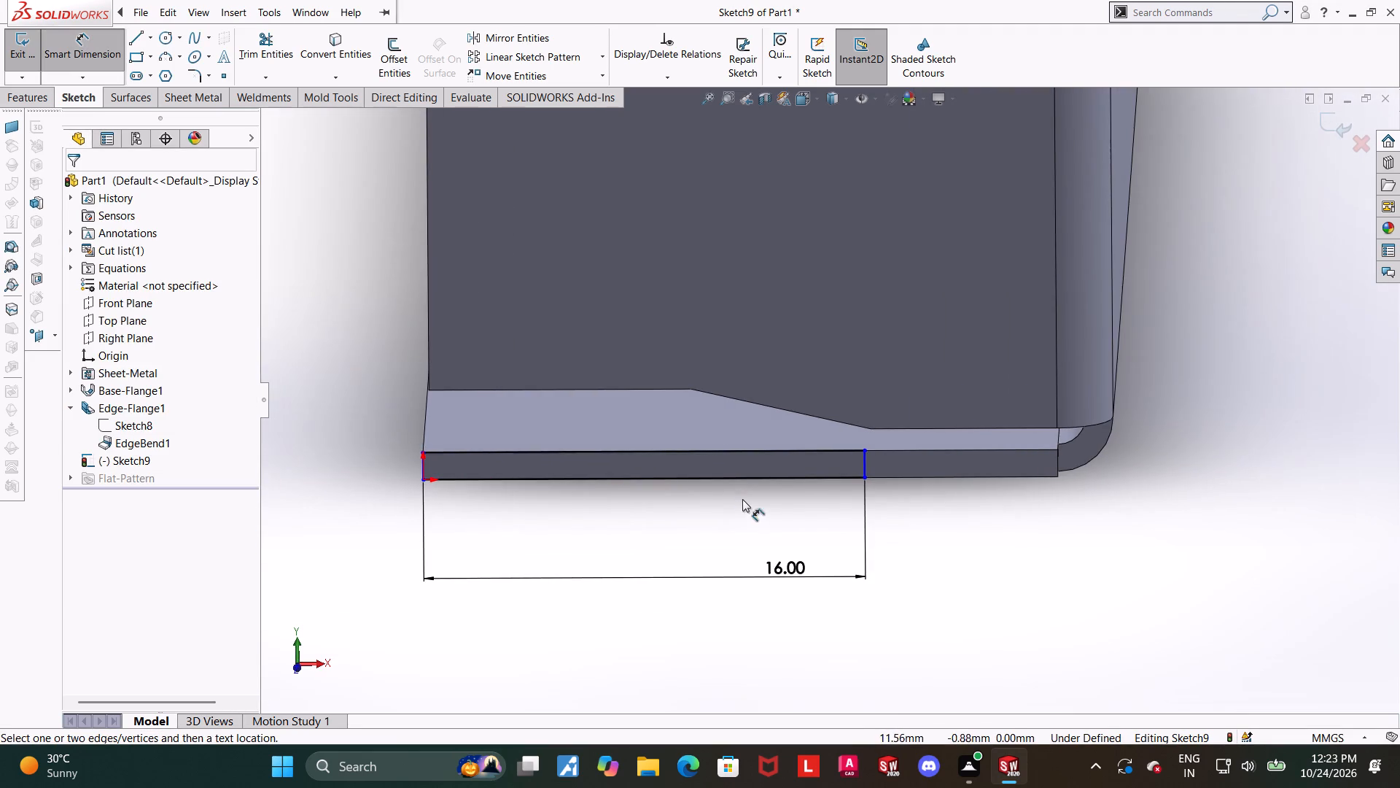
{"action": "left_click", "coordinate": [804, 89]}
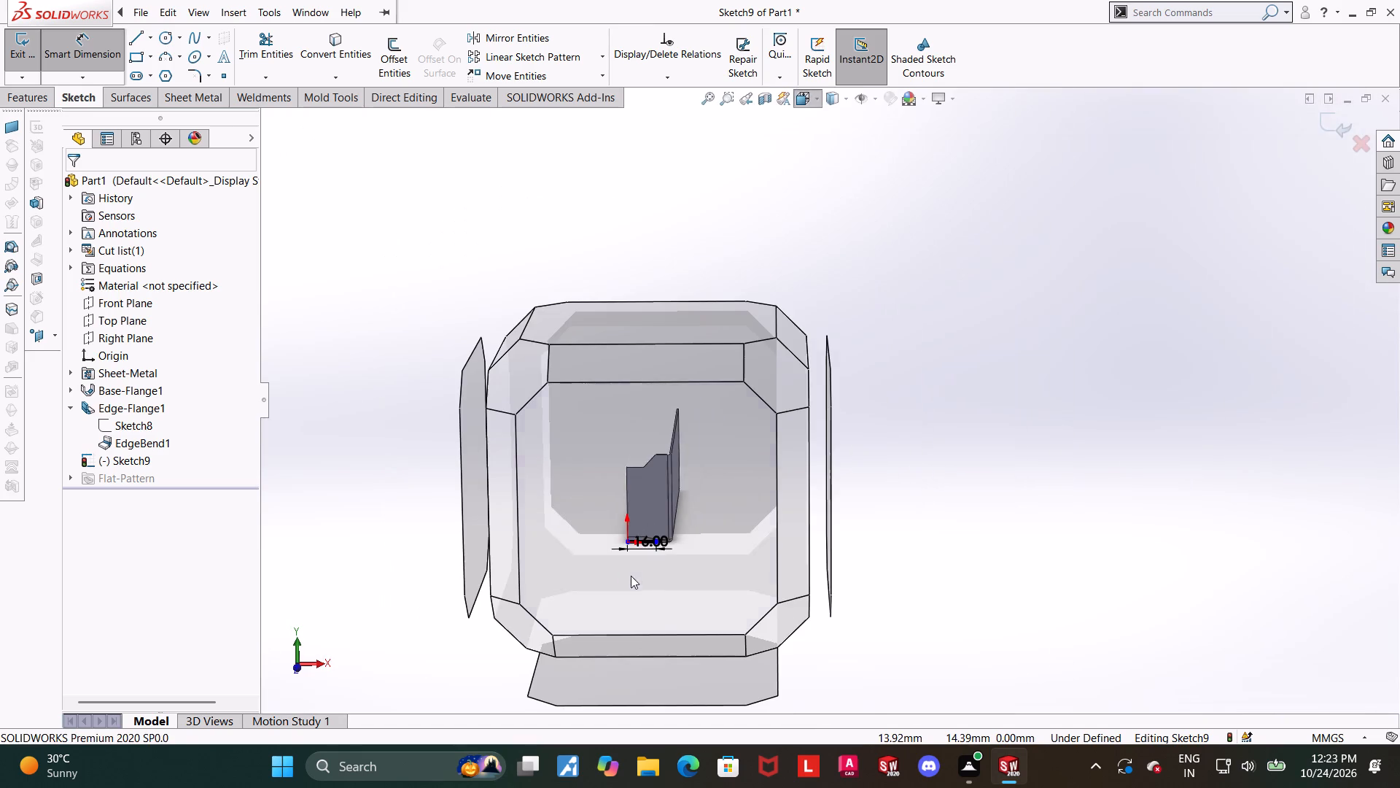
{"action": "left_click", "coordinate": [634, 576]}
{"action": "scroll", "coordinate": [855, 544], "scroll_direction": "down", "scroll_amount": 4}
{"action": "left_click", "coordinate": [940, 680]}
{"action": "scroll", "coordinate": [882, 662], "scroll_direction": "down", "scroll_amount": 1}
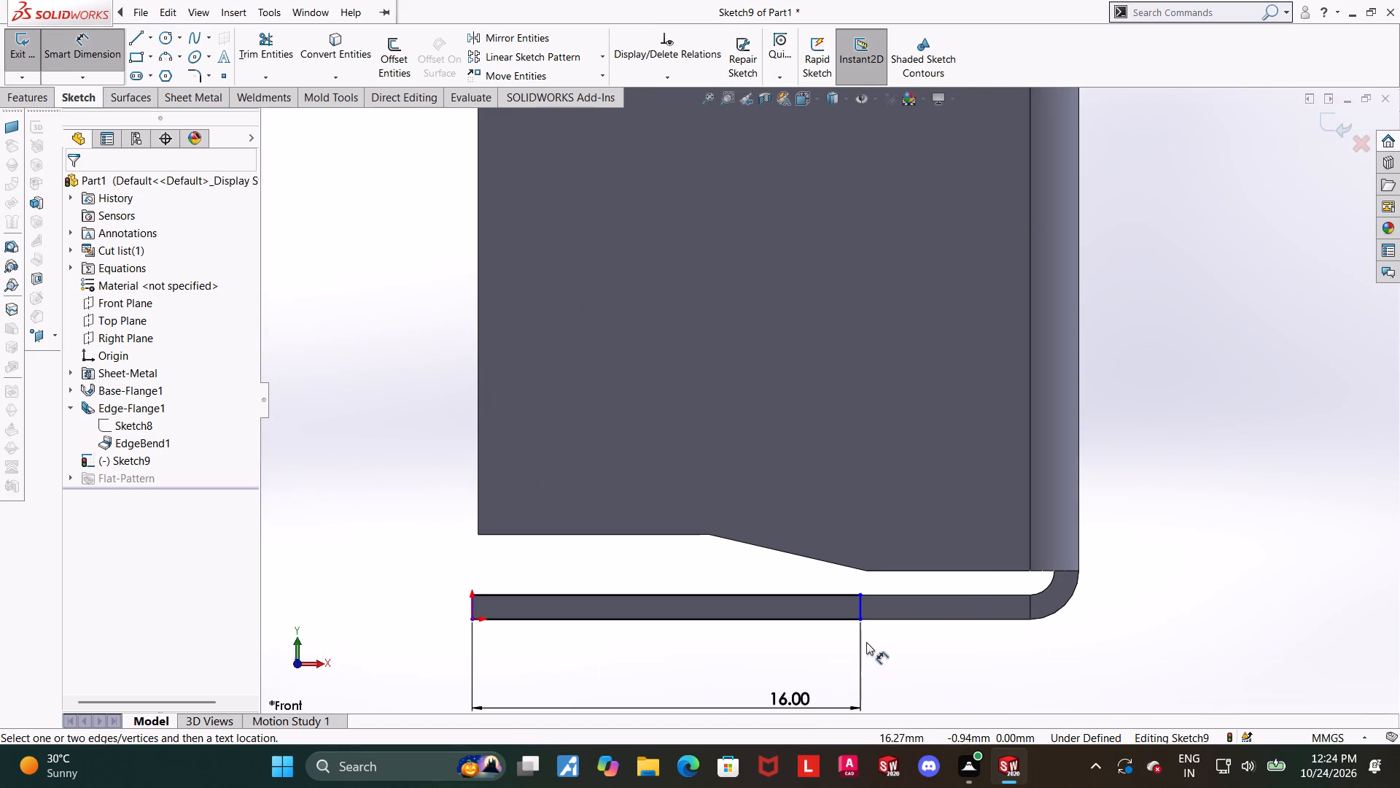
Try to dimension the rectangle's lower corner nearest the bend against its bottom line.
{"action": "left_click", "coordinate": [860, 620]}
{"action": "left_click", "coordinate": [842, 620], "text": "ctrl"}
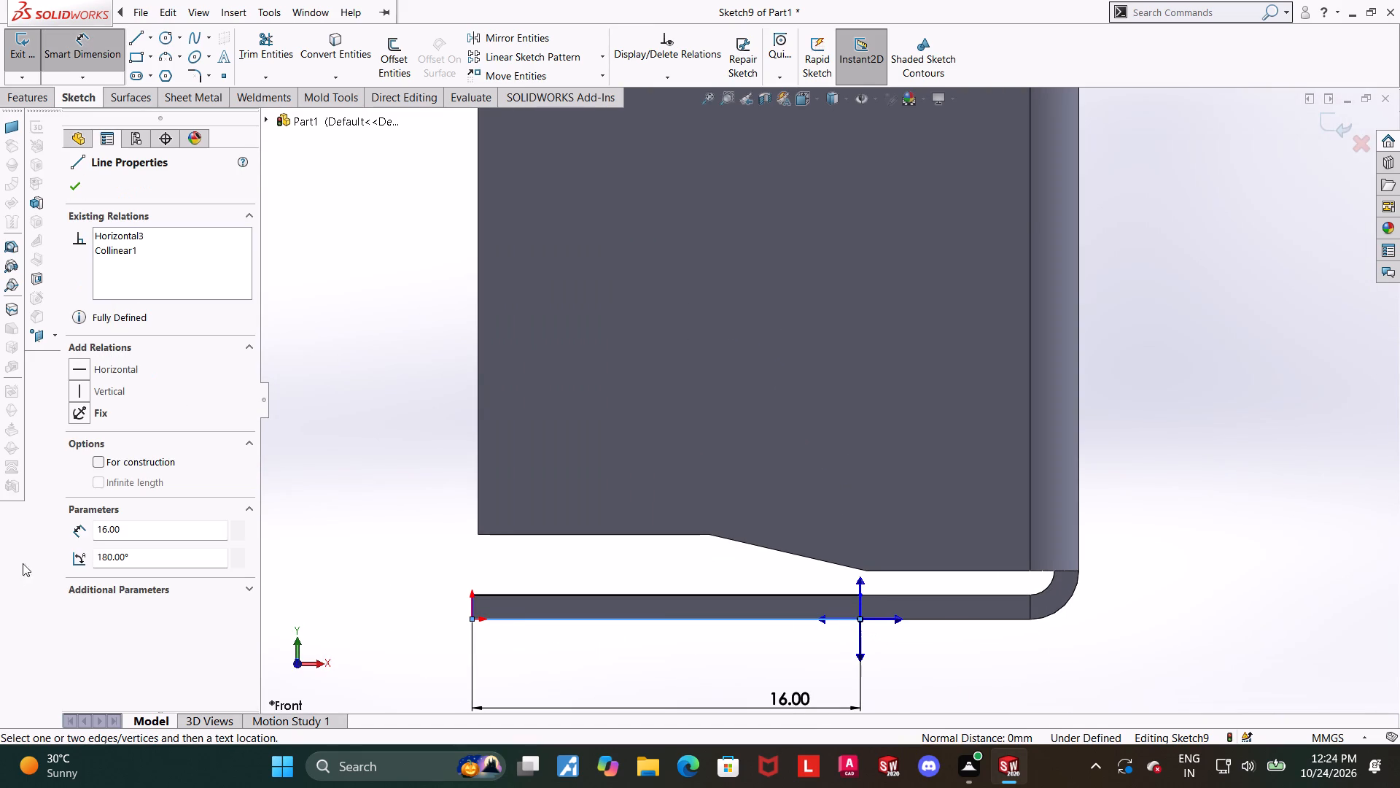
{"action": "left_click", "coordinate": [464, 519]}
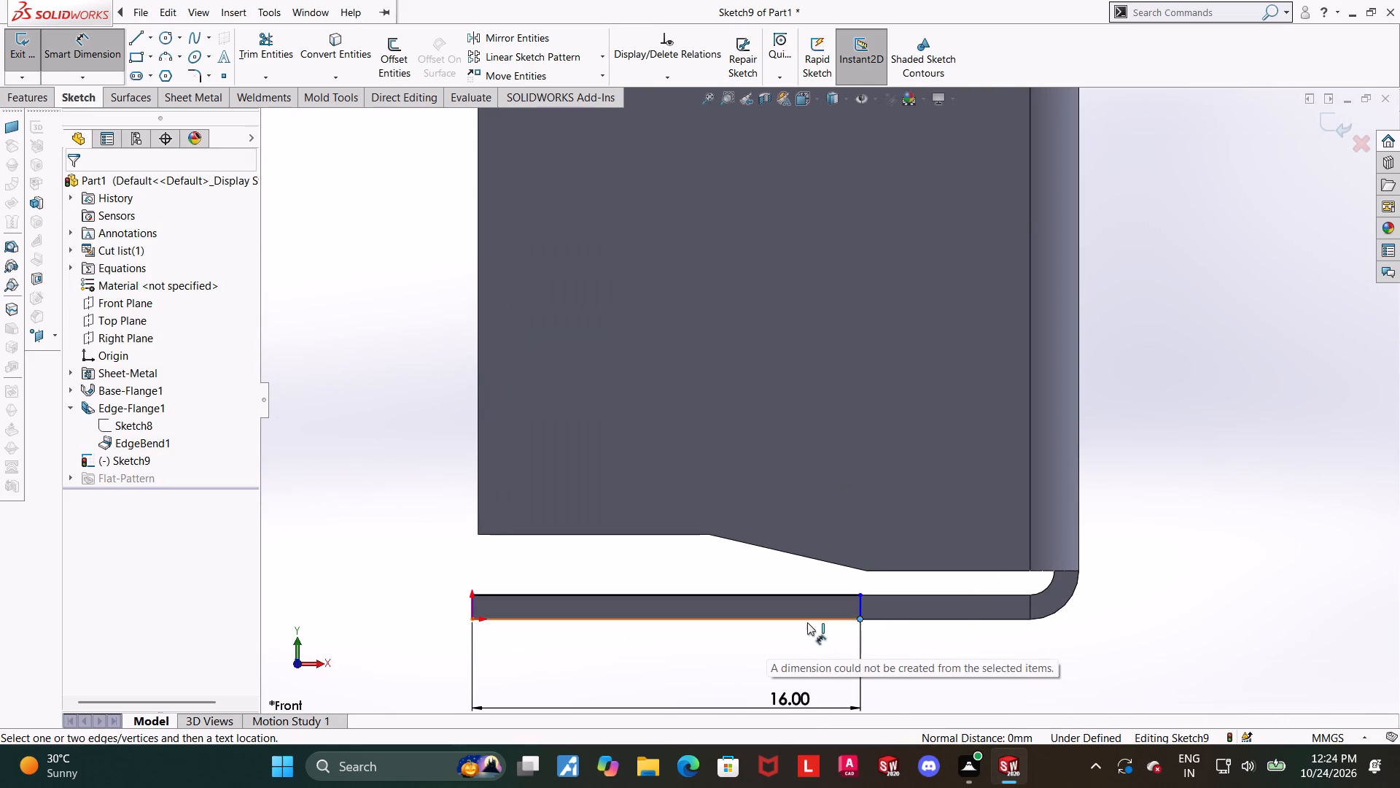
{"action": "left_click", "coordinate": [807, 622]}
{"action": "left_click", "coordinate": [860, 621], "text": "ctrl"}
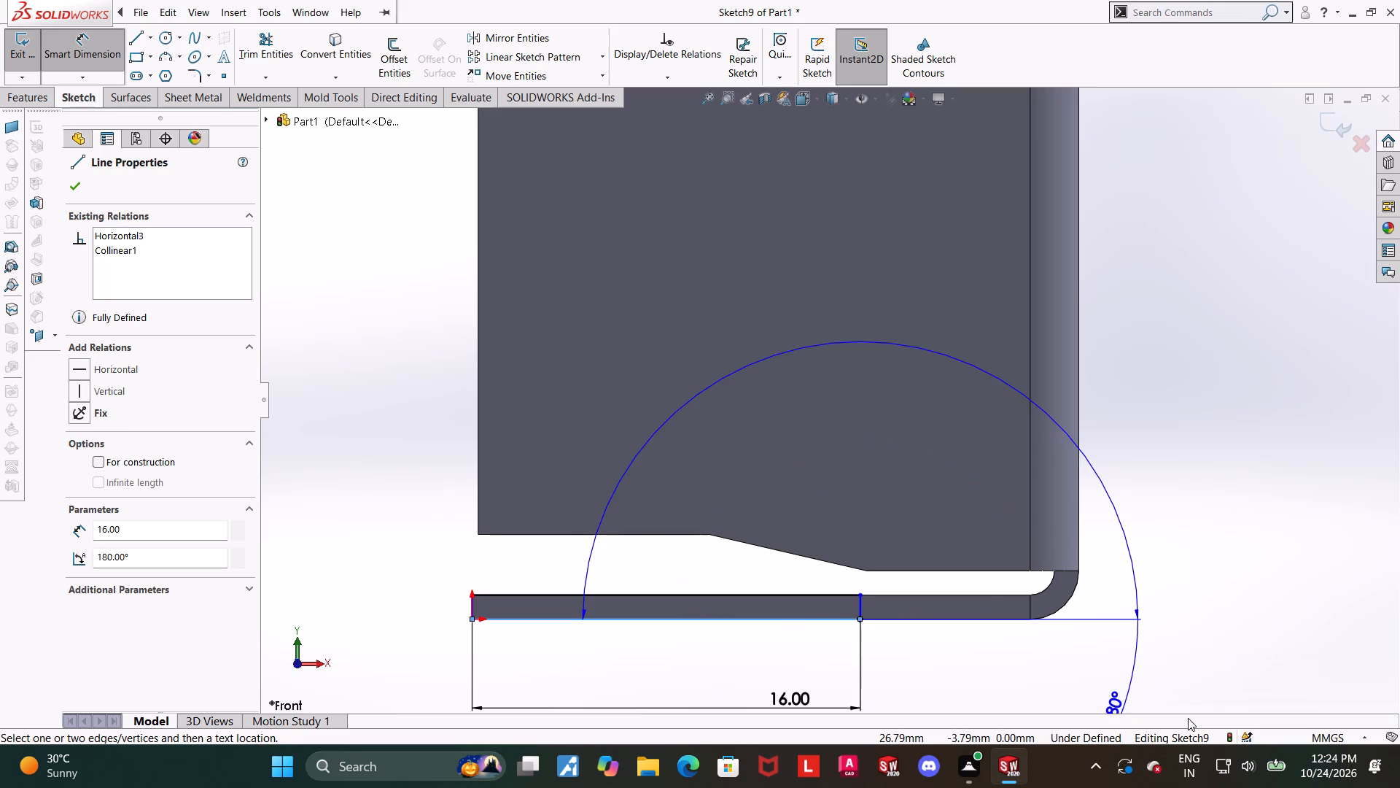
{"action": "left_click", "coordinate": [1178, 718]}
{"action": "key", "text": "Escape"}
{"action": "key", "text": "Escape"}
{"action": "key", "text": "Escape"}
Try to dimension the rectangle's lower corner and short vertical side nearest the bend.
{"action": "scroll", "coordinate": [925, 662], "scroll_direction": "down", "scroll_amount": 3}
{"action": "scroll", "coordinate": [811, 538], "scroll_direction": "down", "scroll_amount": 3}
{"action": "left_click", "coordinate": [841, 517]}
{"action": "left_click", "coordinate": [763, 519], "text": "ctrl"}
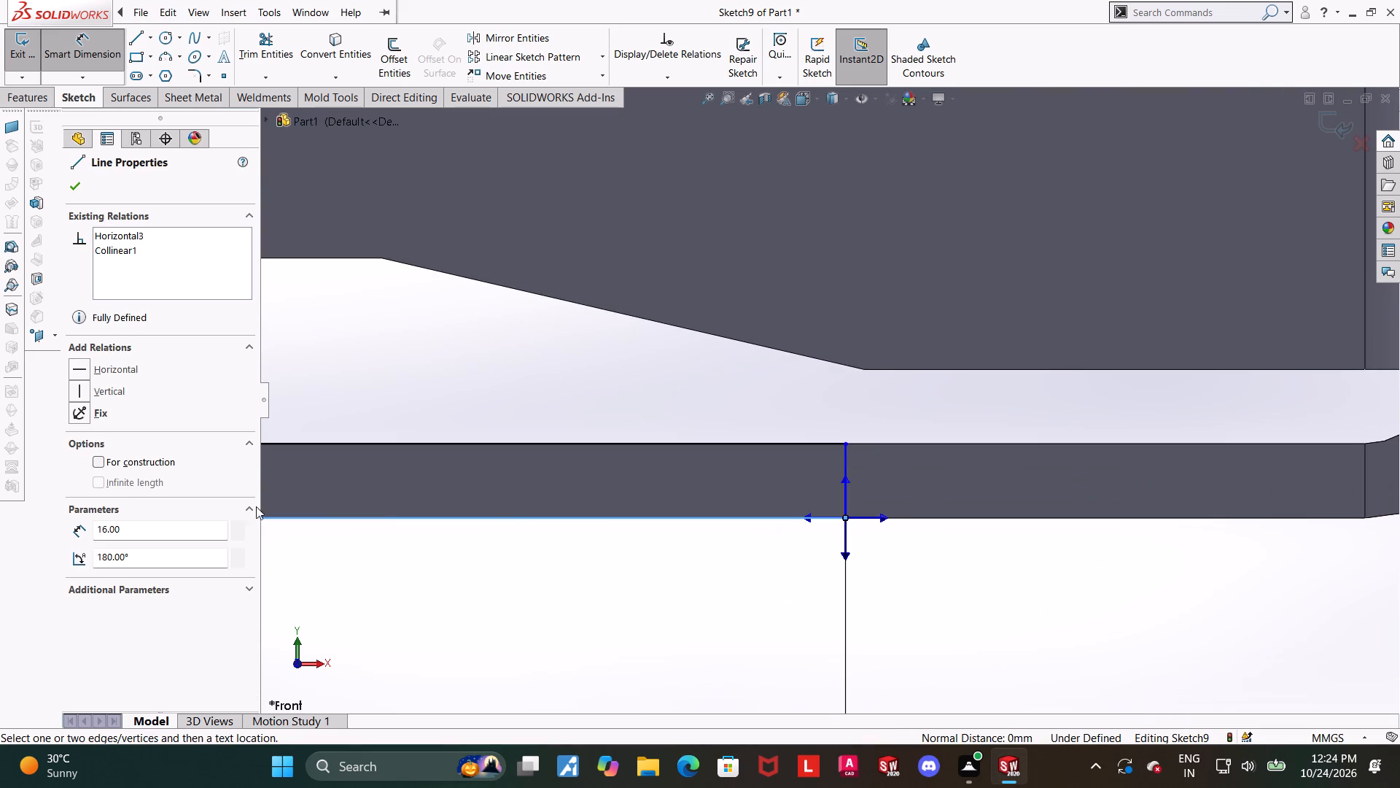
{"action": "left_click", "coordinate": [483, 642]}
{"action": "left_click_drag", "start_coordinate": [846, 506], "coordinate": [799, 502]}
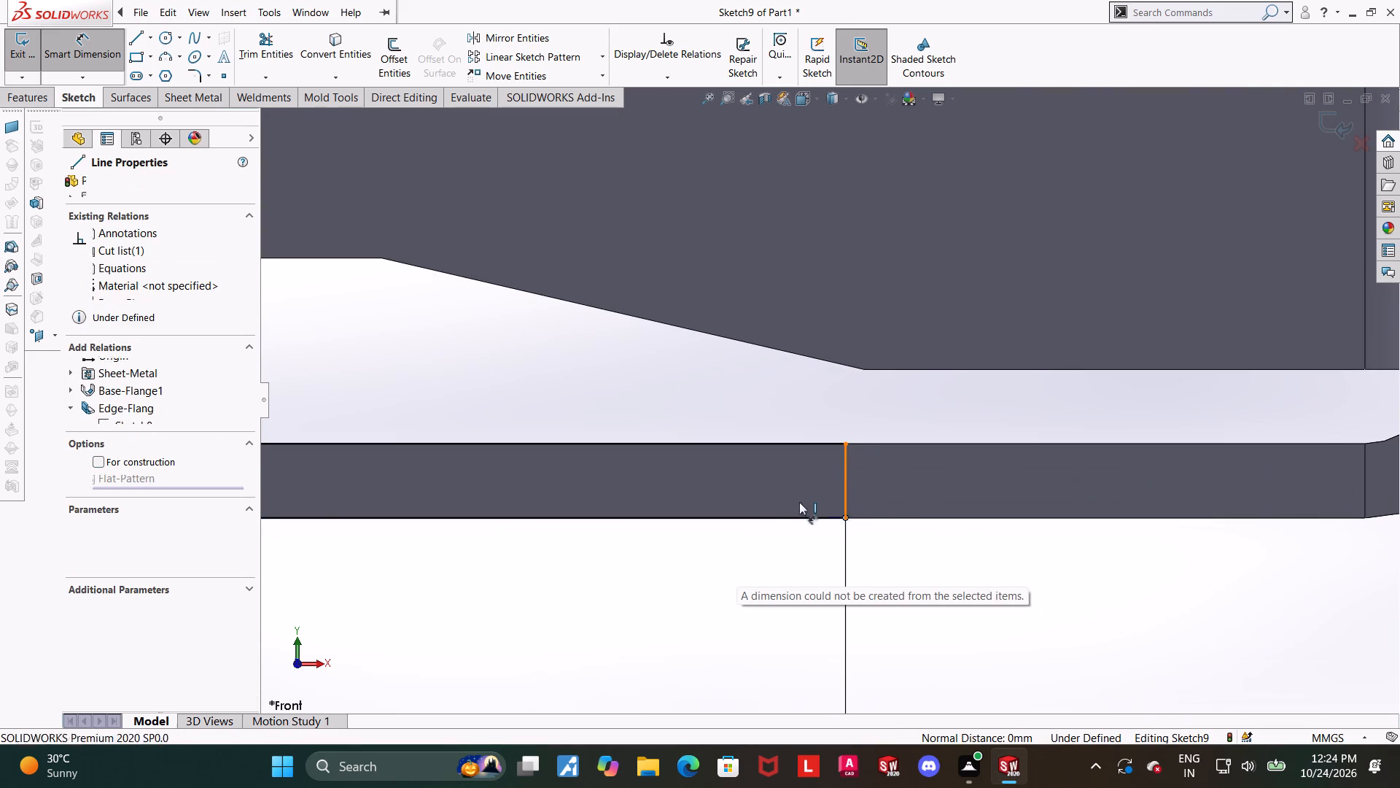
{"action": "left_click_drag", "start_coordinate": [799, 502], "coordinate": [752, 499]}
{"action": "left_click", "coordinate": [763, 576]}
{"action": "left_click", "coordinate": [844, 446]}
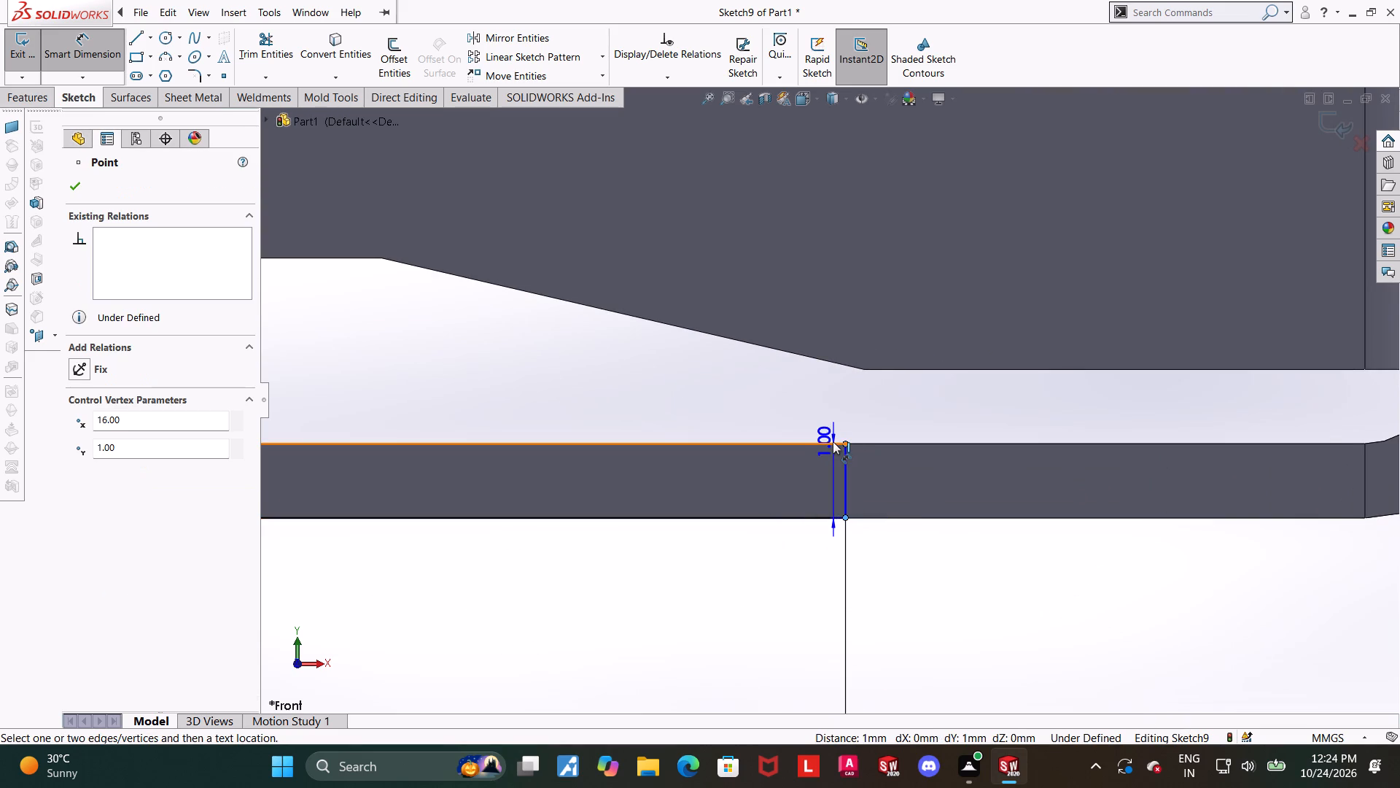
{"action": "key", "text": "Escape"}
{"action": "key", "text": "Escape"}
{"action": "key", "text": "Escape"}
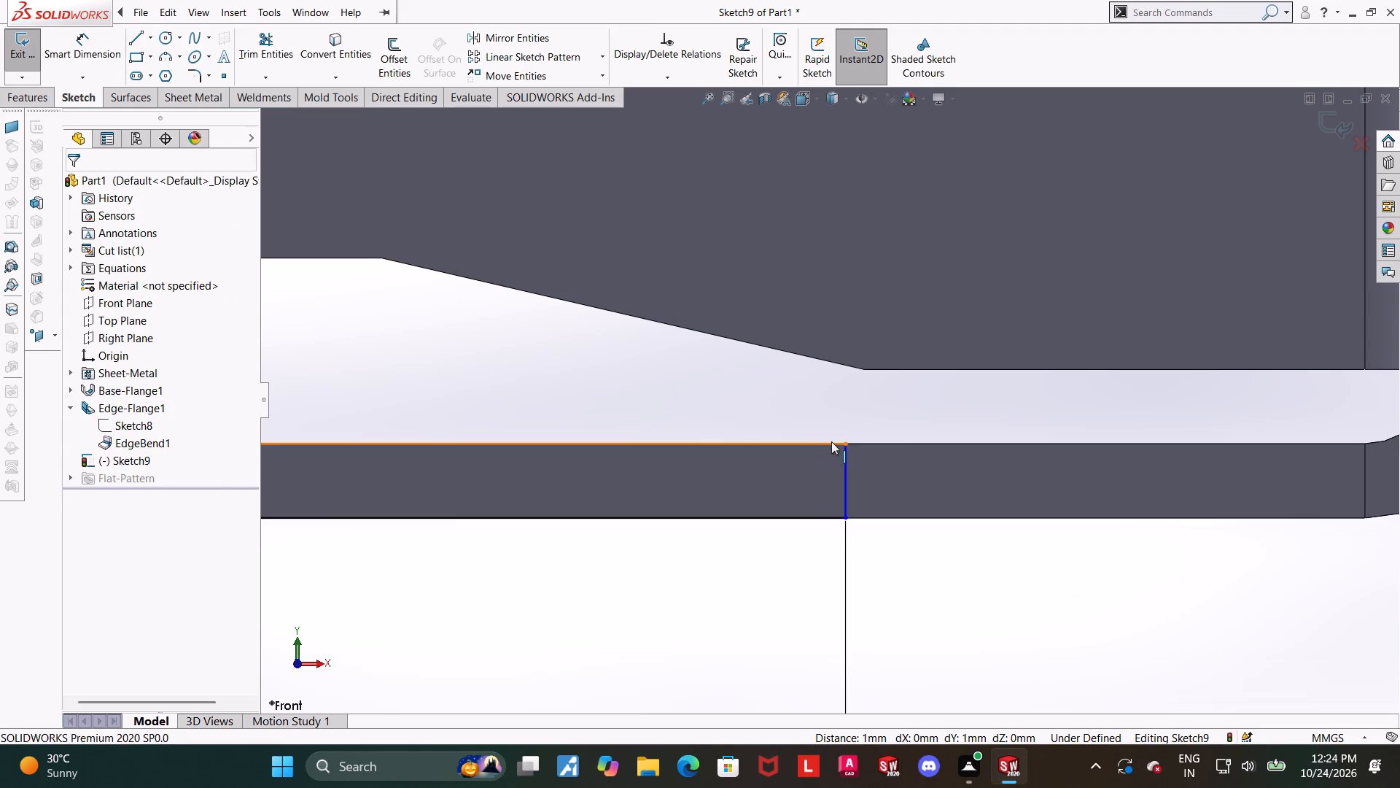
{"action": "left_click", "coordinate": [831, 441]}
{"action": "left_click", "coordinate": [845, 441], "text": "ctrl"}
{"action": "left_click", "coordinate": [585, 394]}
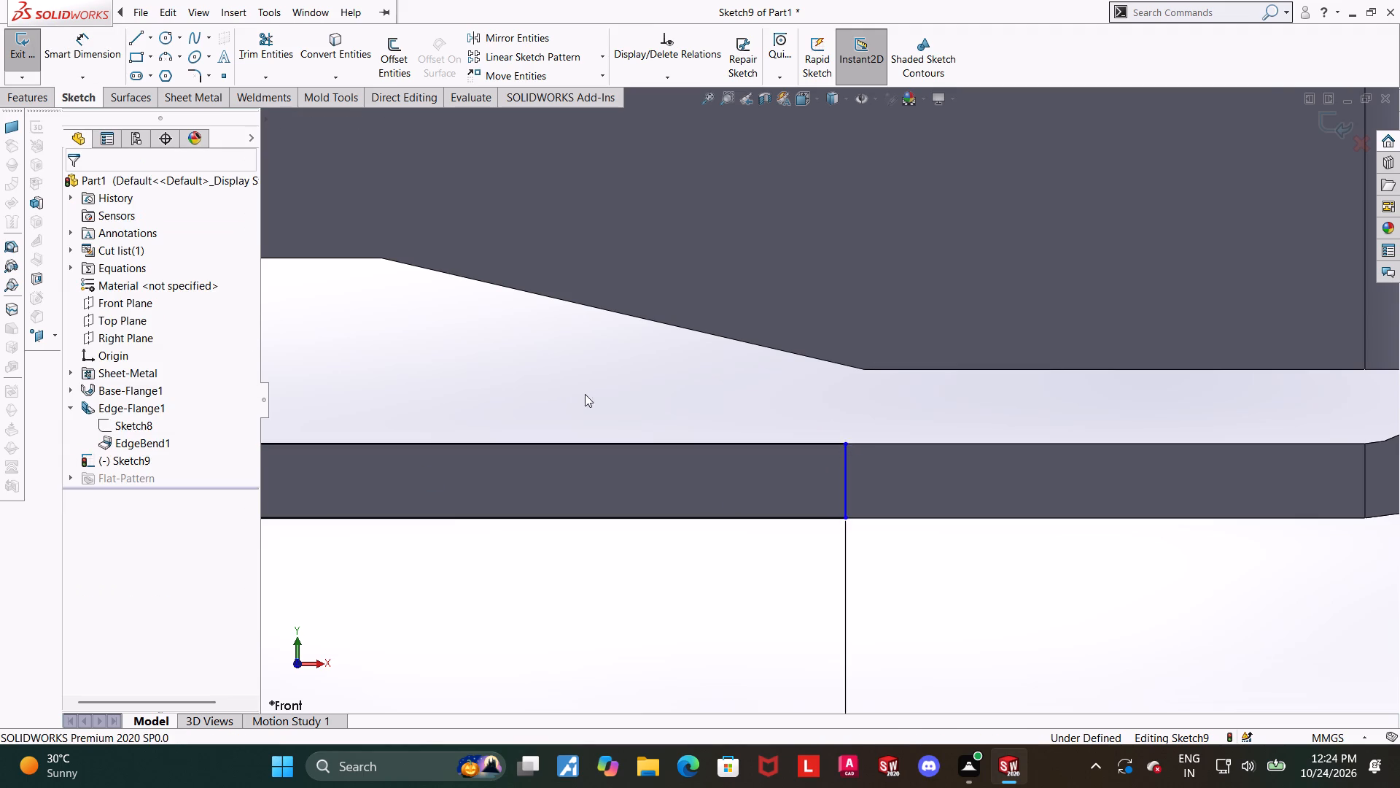
Trim away the rectangle's short vertical side nearest the bend.
{"action": "scroll", "coordinate": [680, 486], "scroll_direction": "up", "scroll_amount": 3}
{"action": "scroll", "coordinate": [828, 442], "scroll_direction": "up", "scroll_amount": 3}
{"action": "scroll", "coordinate": [829, 425], "scroll_direction": "down", "scroll_amount": 3}
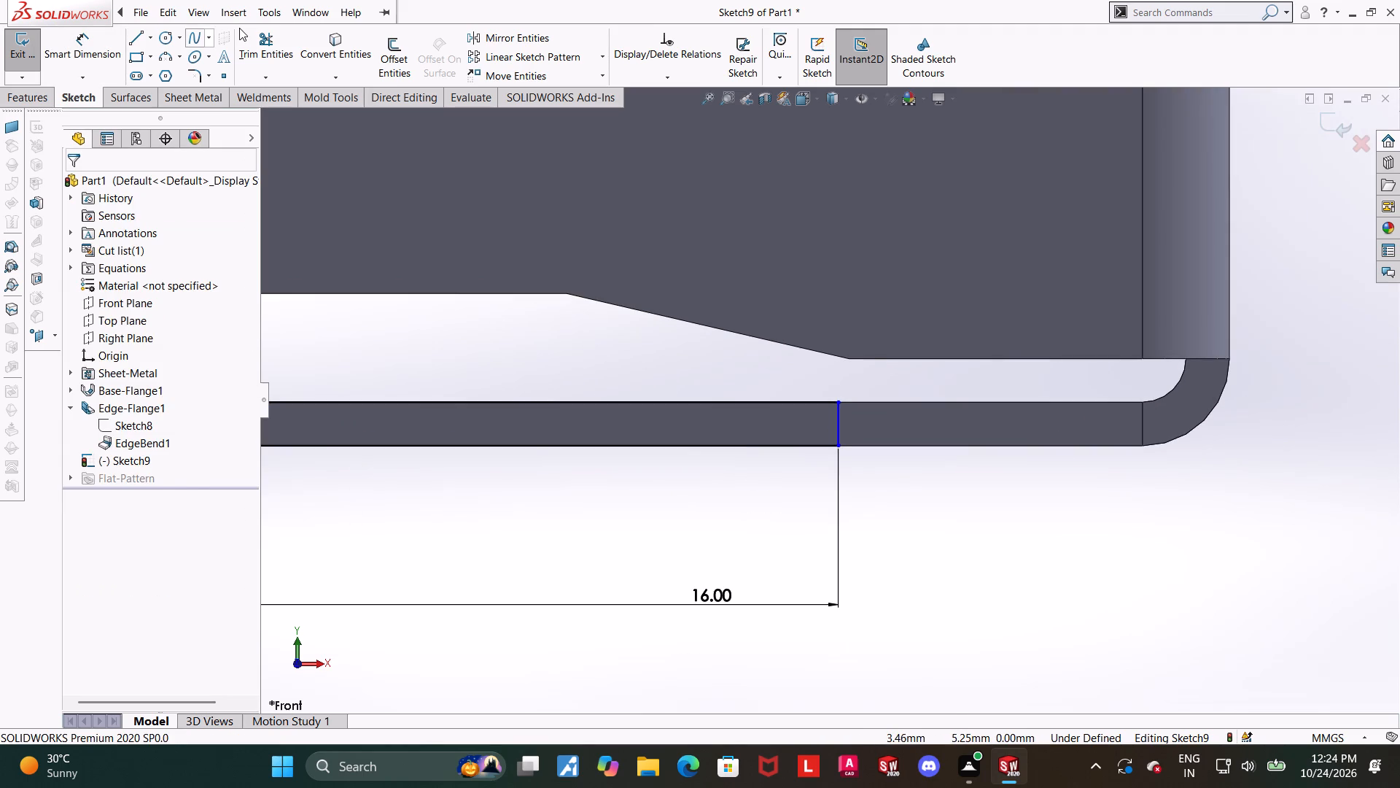
{"action": "left_click", "coordinate": [264, 46]}
{"action": "left_click_drag", "start_coordinate": [854, 425], "coordinate": [801, 417]}
{"action": "key", "text": "Escape"}
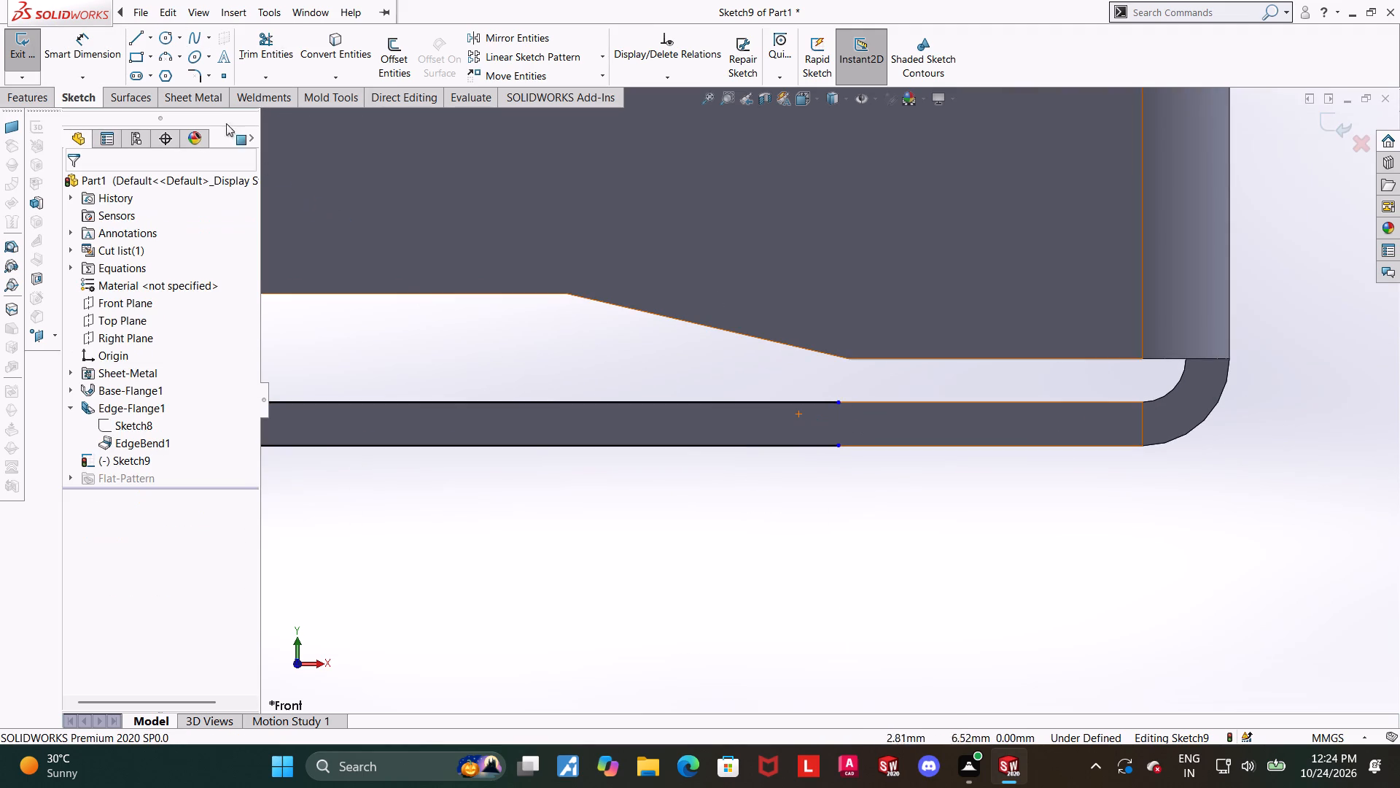
Draw a 1 mm vertical line from the upper to the lower open corner nearest the bend, closing the rectangle.
{"action": "double_click", "coordinate": [137, 37]}
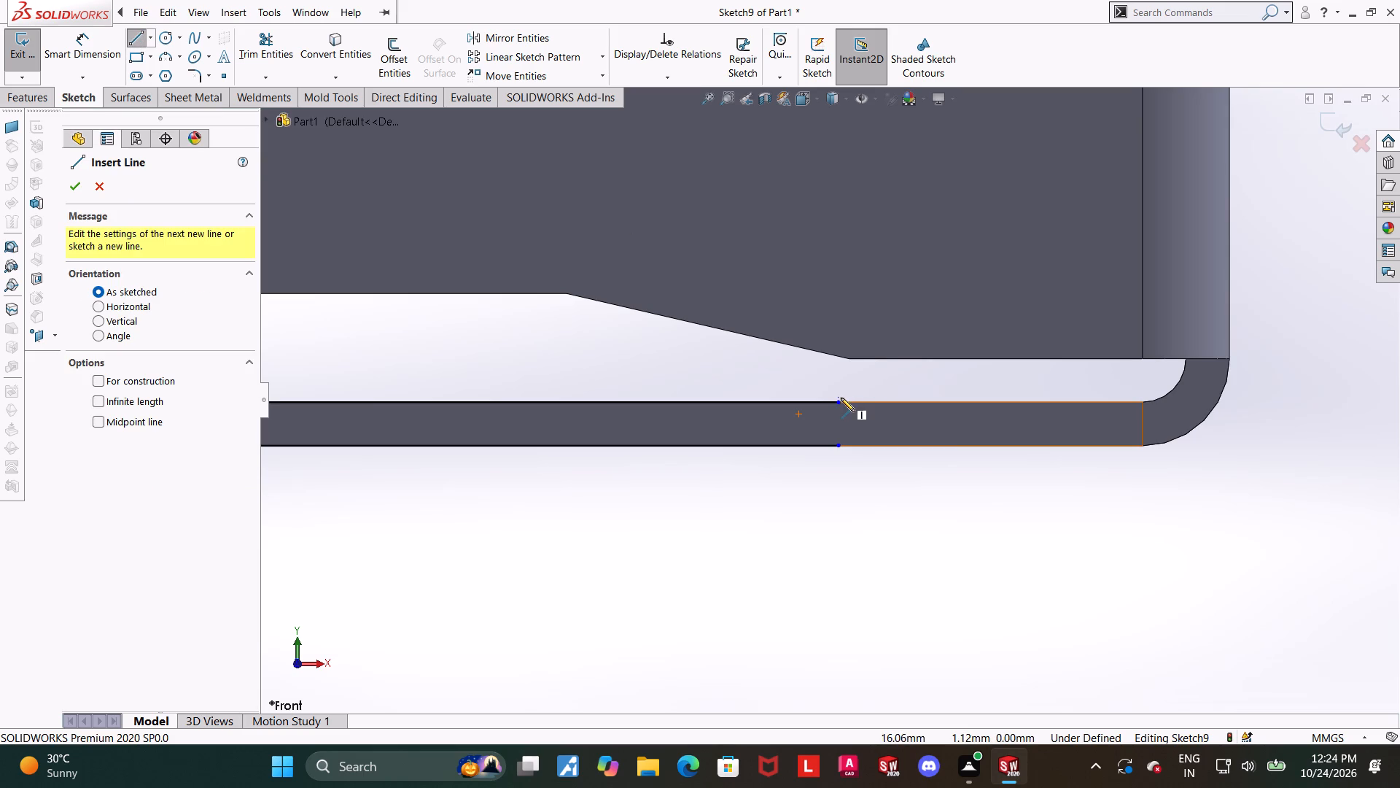
{"action": "left_click", "coordinate": [839, 400]}
{"action": "left_click", "coordinate": [841, 446]}
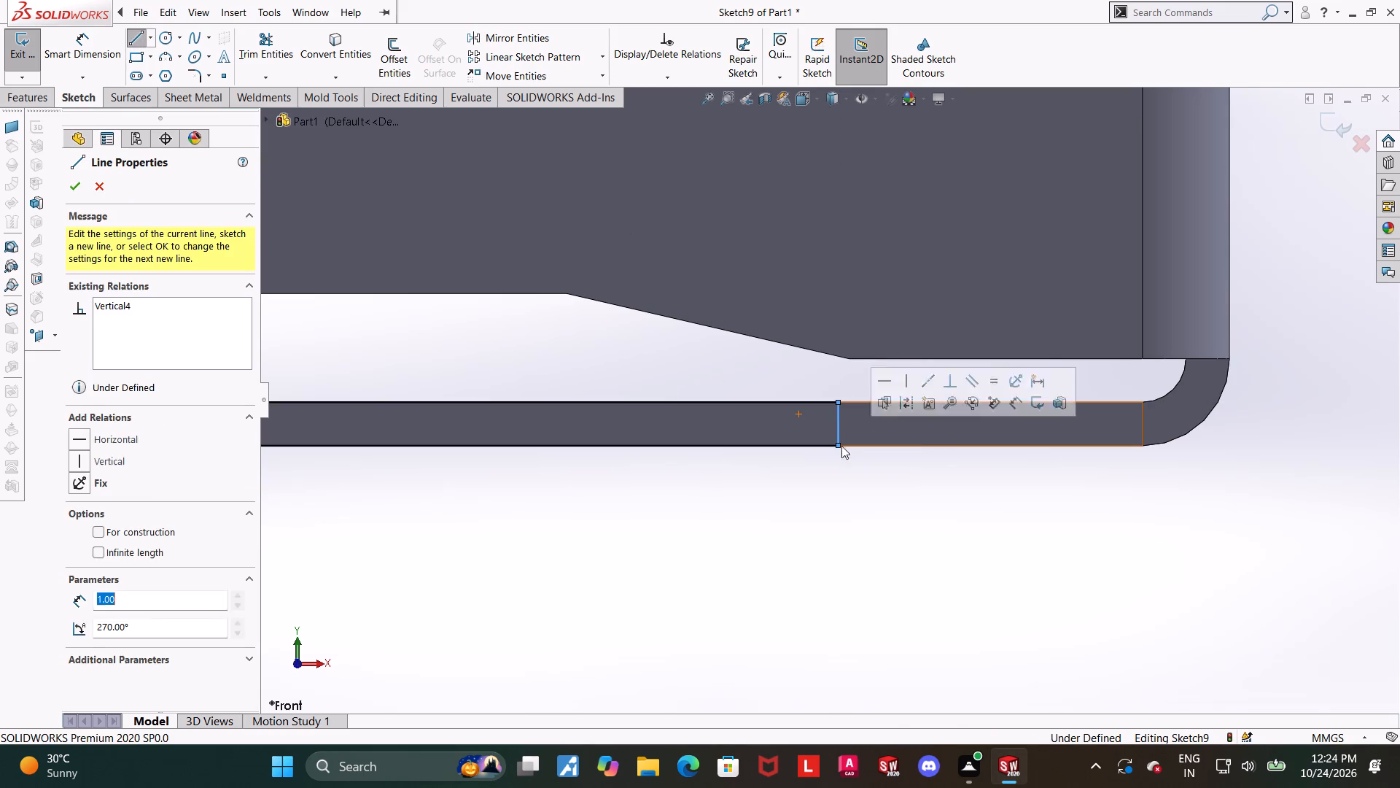
{"action": "key", "text": "Escape"}
{"action": "key", "text": "Escape"}
{"action": "key", "text": "Escape"}
{"action": "key", "text": "Escape"}
Dimension the distance between the rectangle's two vertical sides as 16 mm and exit the sketch.
{"action": "left_click", "coordinate": [102, 49]}
{"action": "scroll", "coordinate": [684, 316], "scroll_direction": "up", "scroll_amount": 1}
{"action": "scroll", "coordinate": [560, 371], "scroll_direction": "up", "scroll_amount": 2}
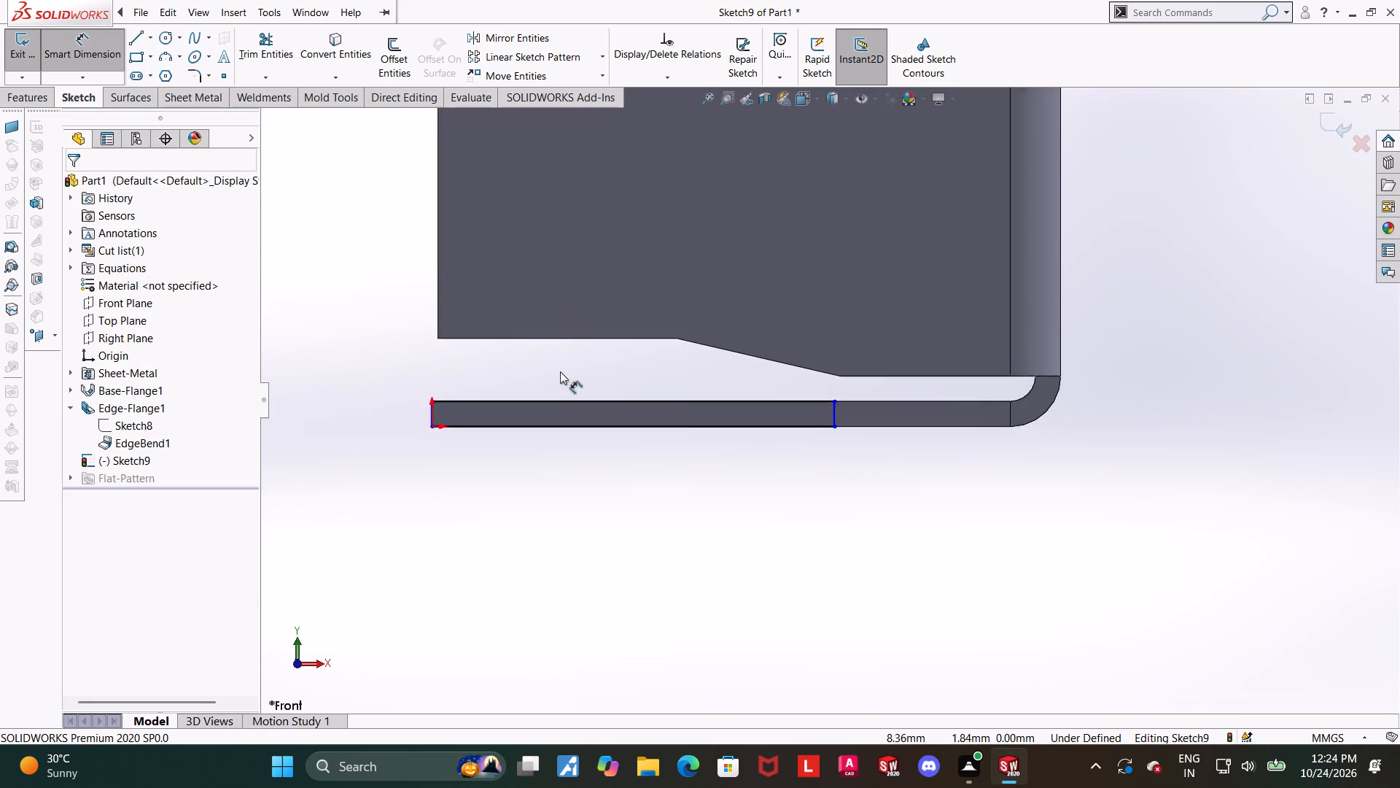
{"action": "scroll", "coordinate": [560, 371], "scroll_direction": "up", "scroll_amount": 1}
{"action": "scroll", "coordinate": [522, 402], "scroll_direction": "down", "scroll_amount": 2}
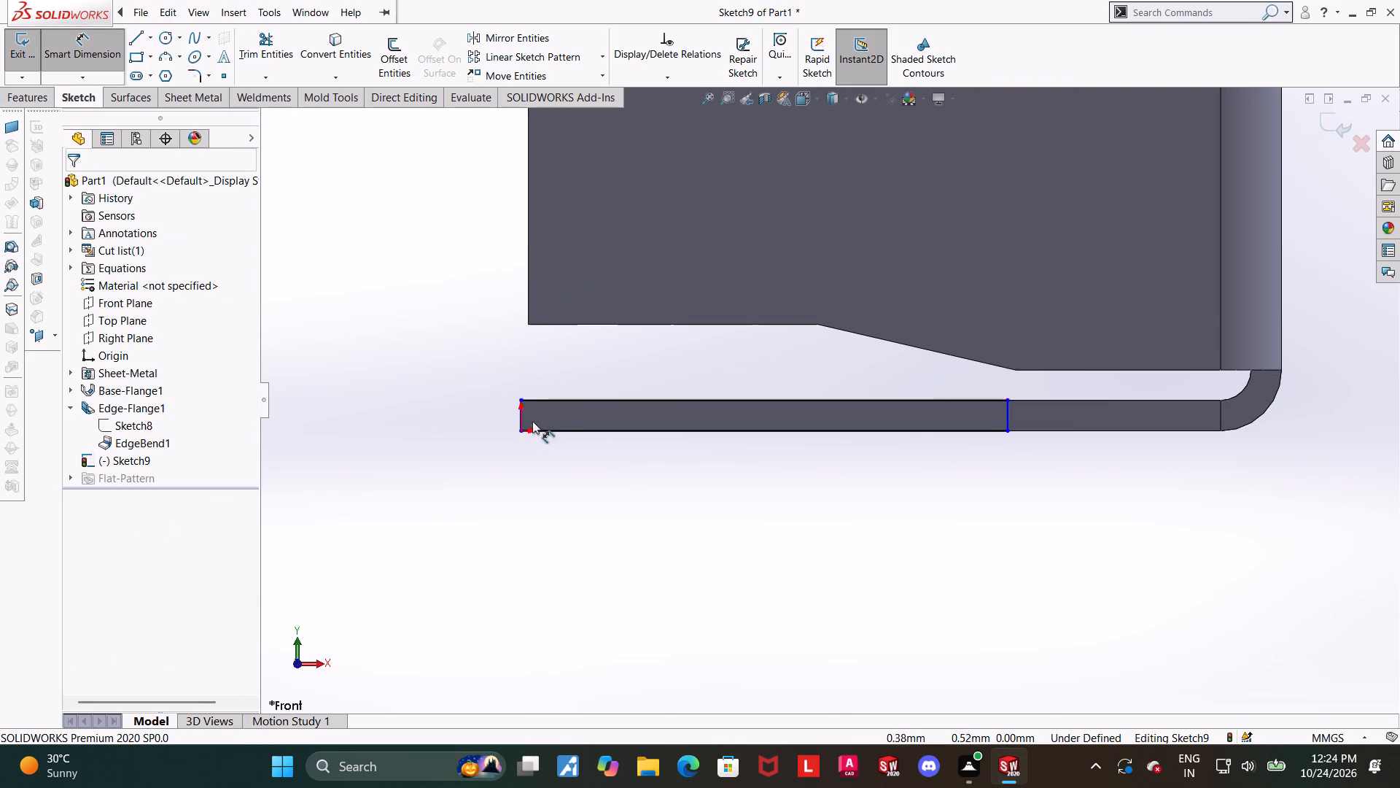
{"action": "scroll", "coordinate": [532, 422], "scroll_direction": "down", "scroll_amount": 4}
{"action": "left_click", "coordinate": [588, 388]}
{"action": "scroll", "coordinate": [769, 425], "scroll_direction": "up", "scroll_amount": 5}
{"action": "scroll", "coordinate": [1210, 417], "scroll_direction": "down", "scroll_amount": 3}
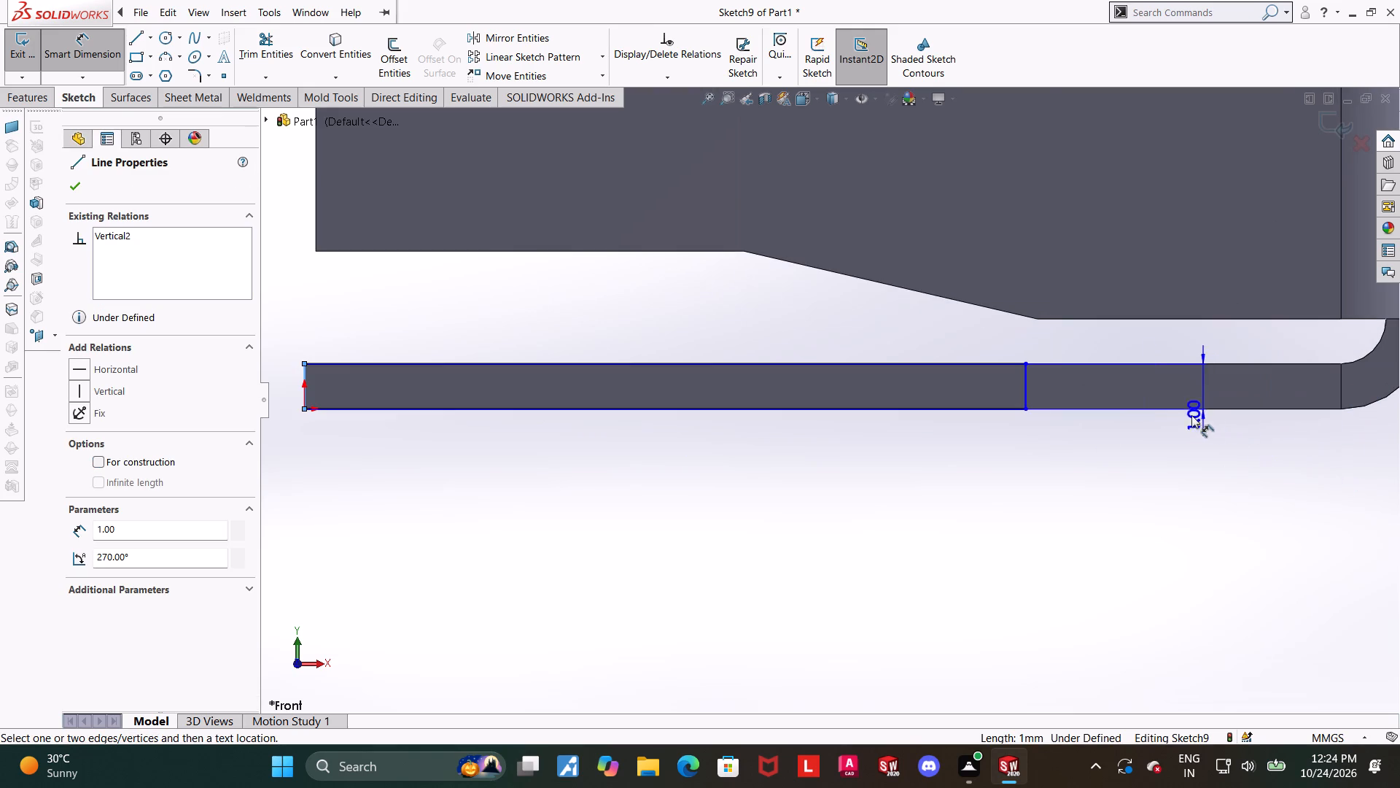
{"action": "left_click", "coordinate": [1029, 374]}
{"action": "left_click", "coordinate": [800, 514]}
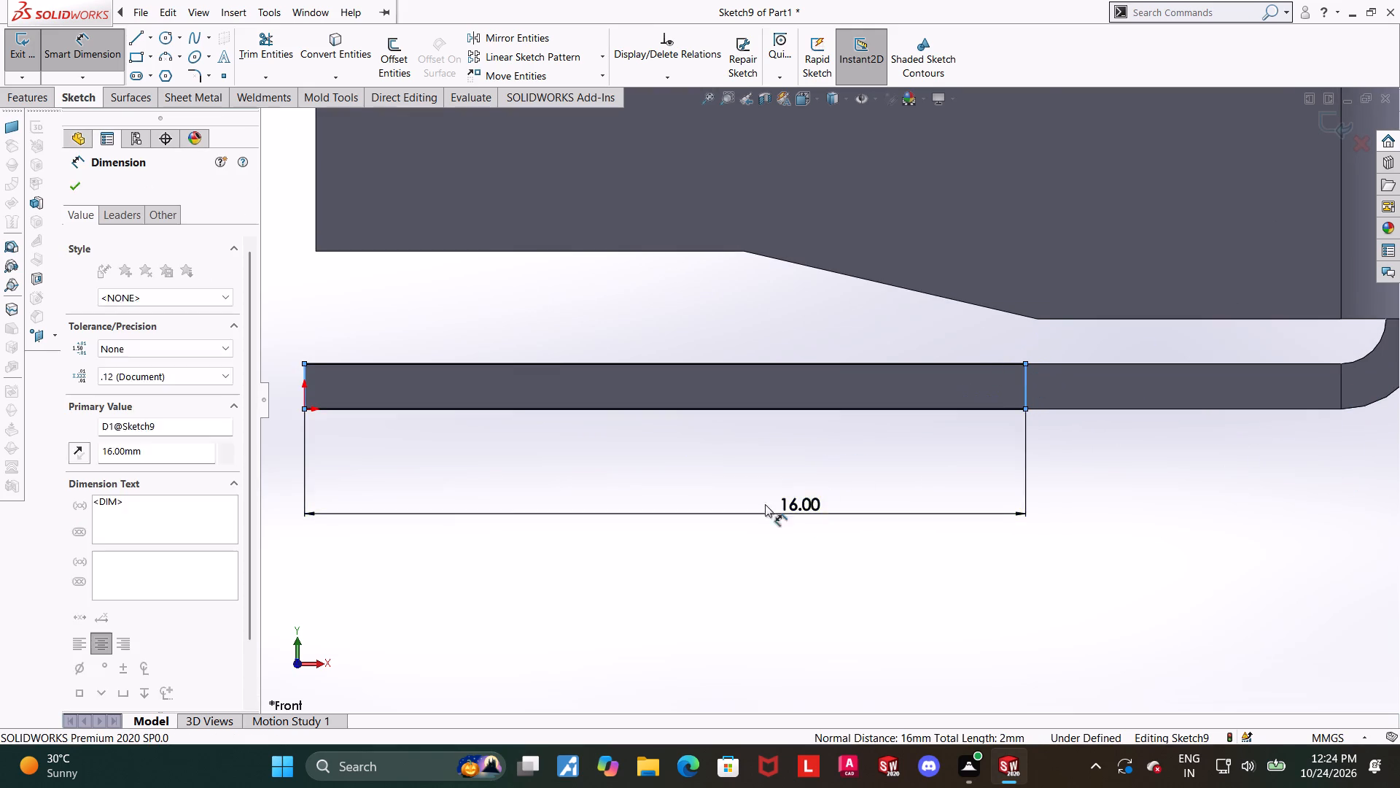
{"action": "left_click", "coordinate": [739, 492]}
{"action": "left_click", "coordinate": [1188, 640]}
{"action": "scroll", "coordinate": [1174, 625], "scroll_direction": "up", "scroll_amount": 4}
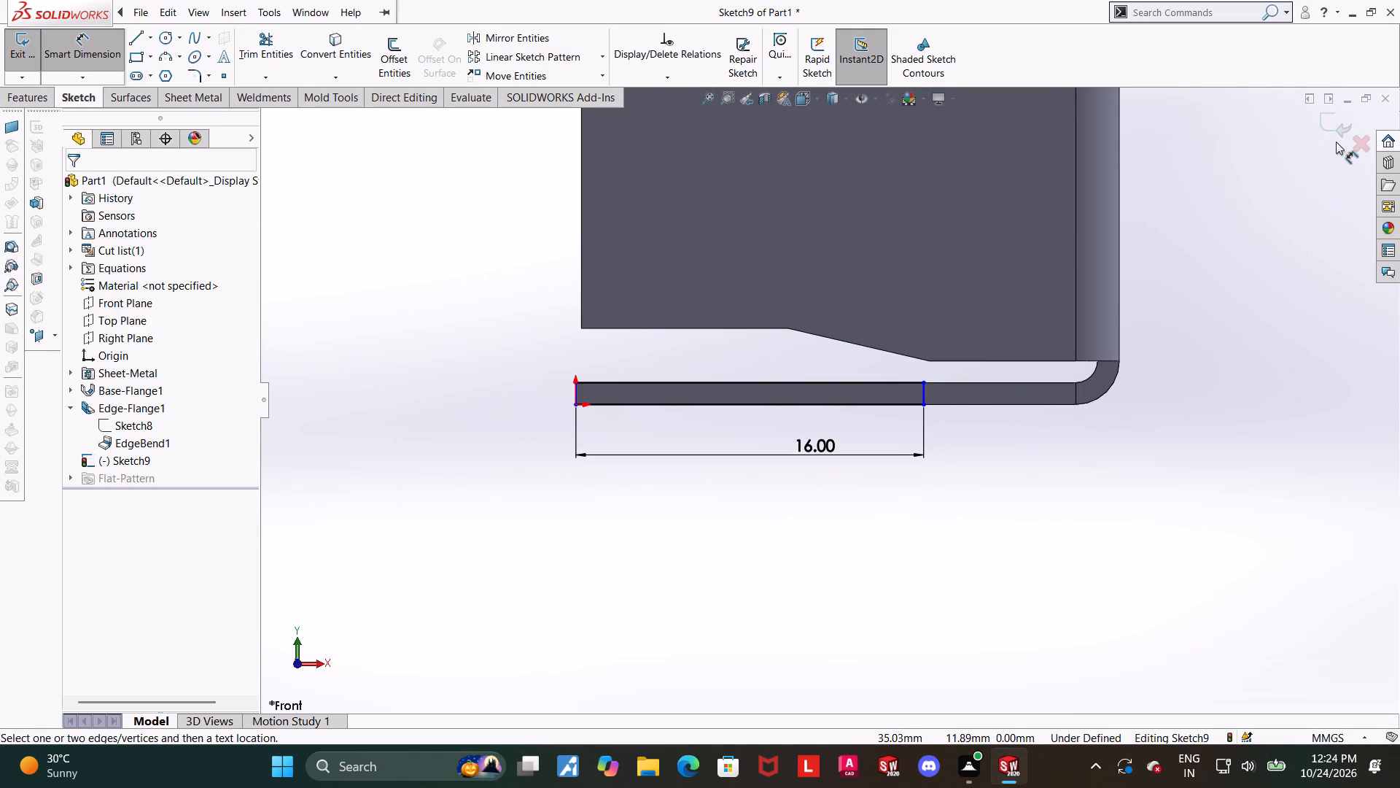
{"action": "left_click", "coordinate": [1331, 134]}
Make an extruded cut from the rectangle sketch into the bottom leg, blind to a depth of 4.5 mm.
{"action": "middle_click_drag", "start_coordinate": [805, 417], "coordinate": [753, 452]}
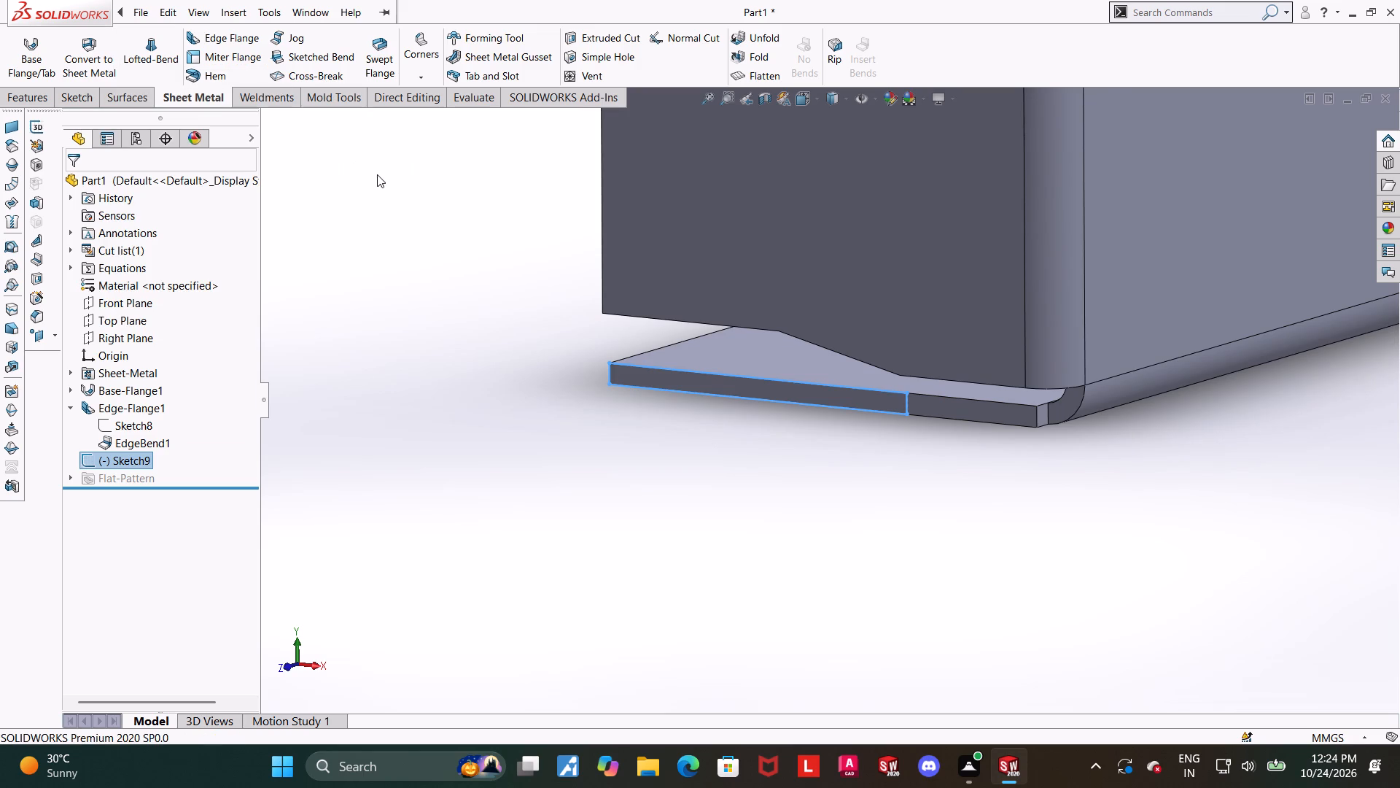
{"action": "middle_click_drag", "start_coordinate": [384, 181], "coordinate": [394, 210]}
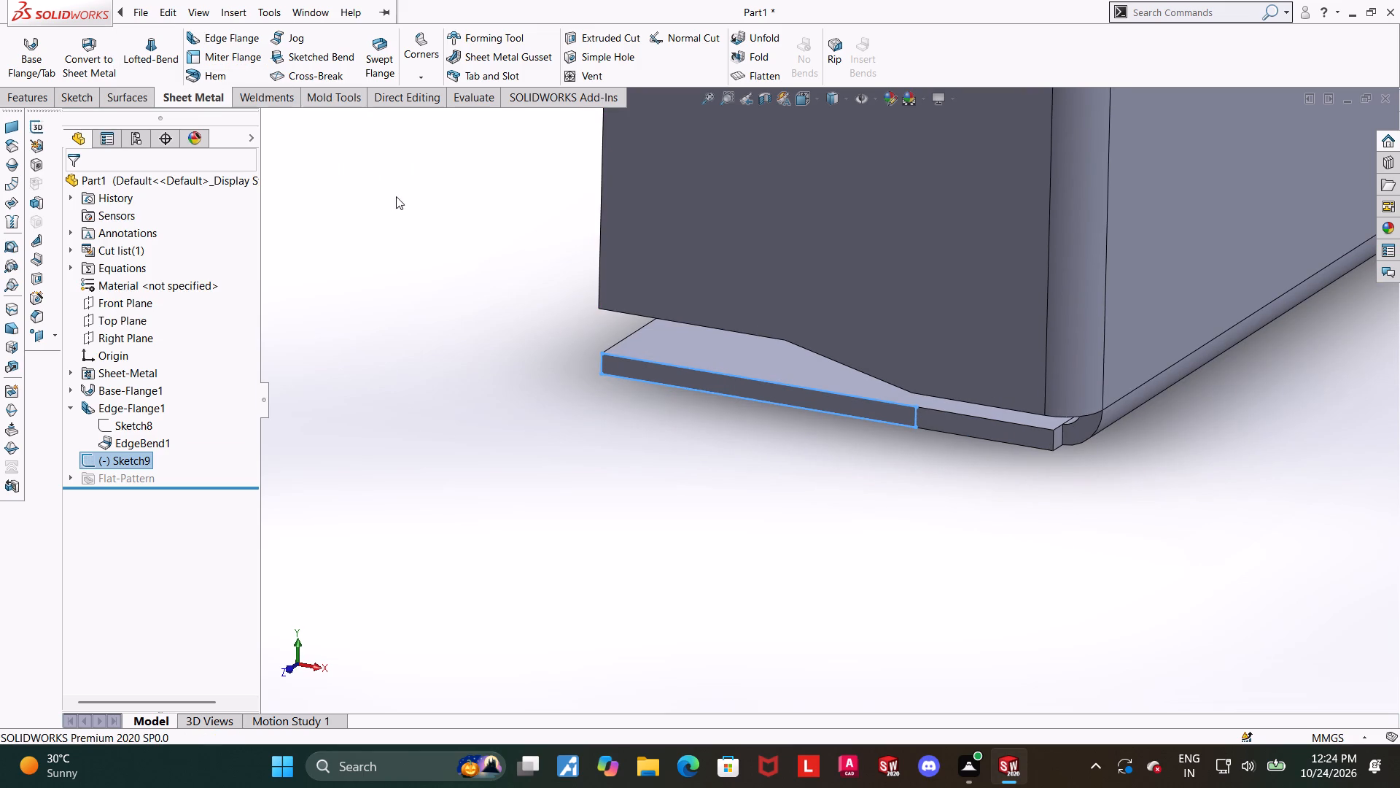
{"action": "left_click", "coordinate": [586, 29]}
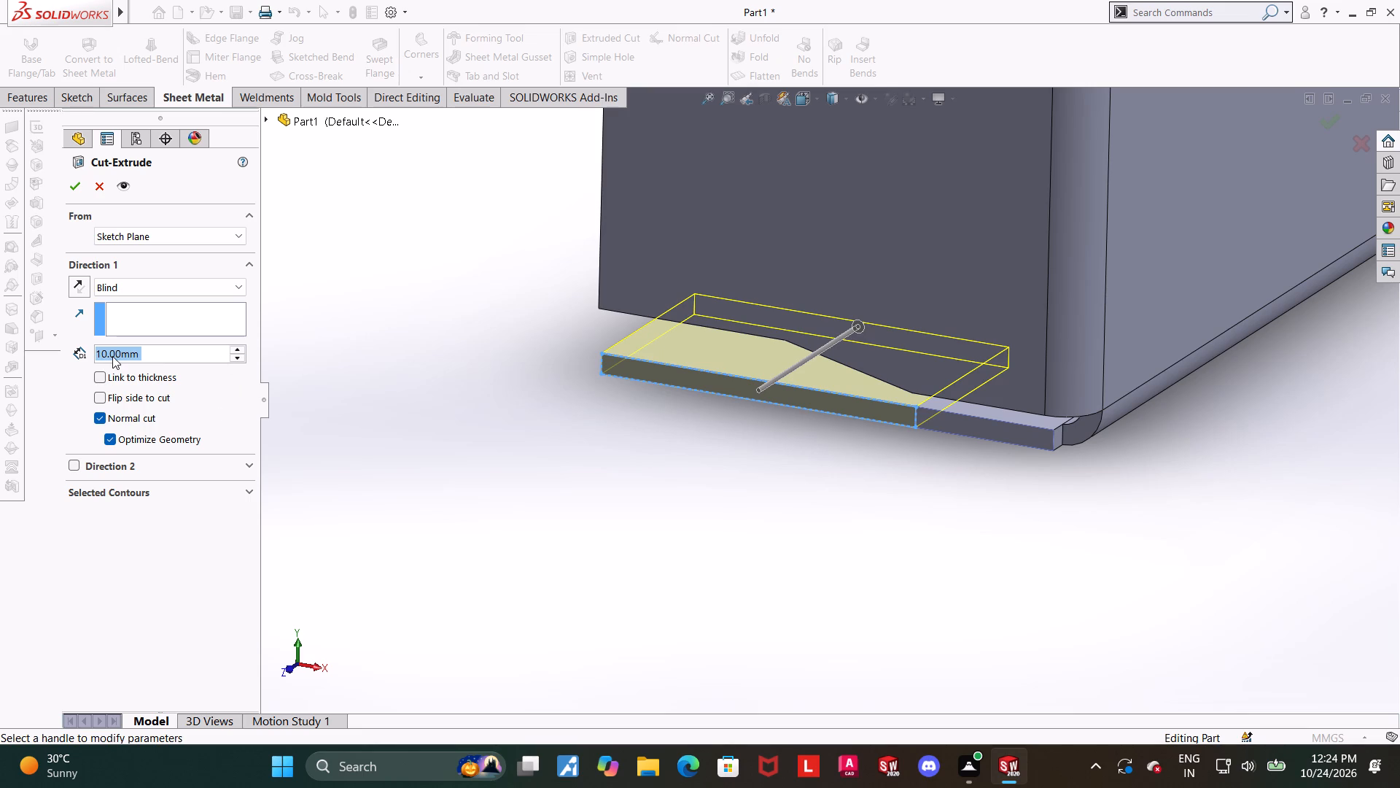
{"action": "type", "text": "4.5"}
{"action": "key", "text": "Return"}
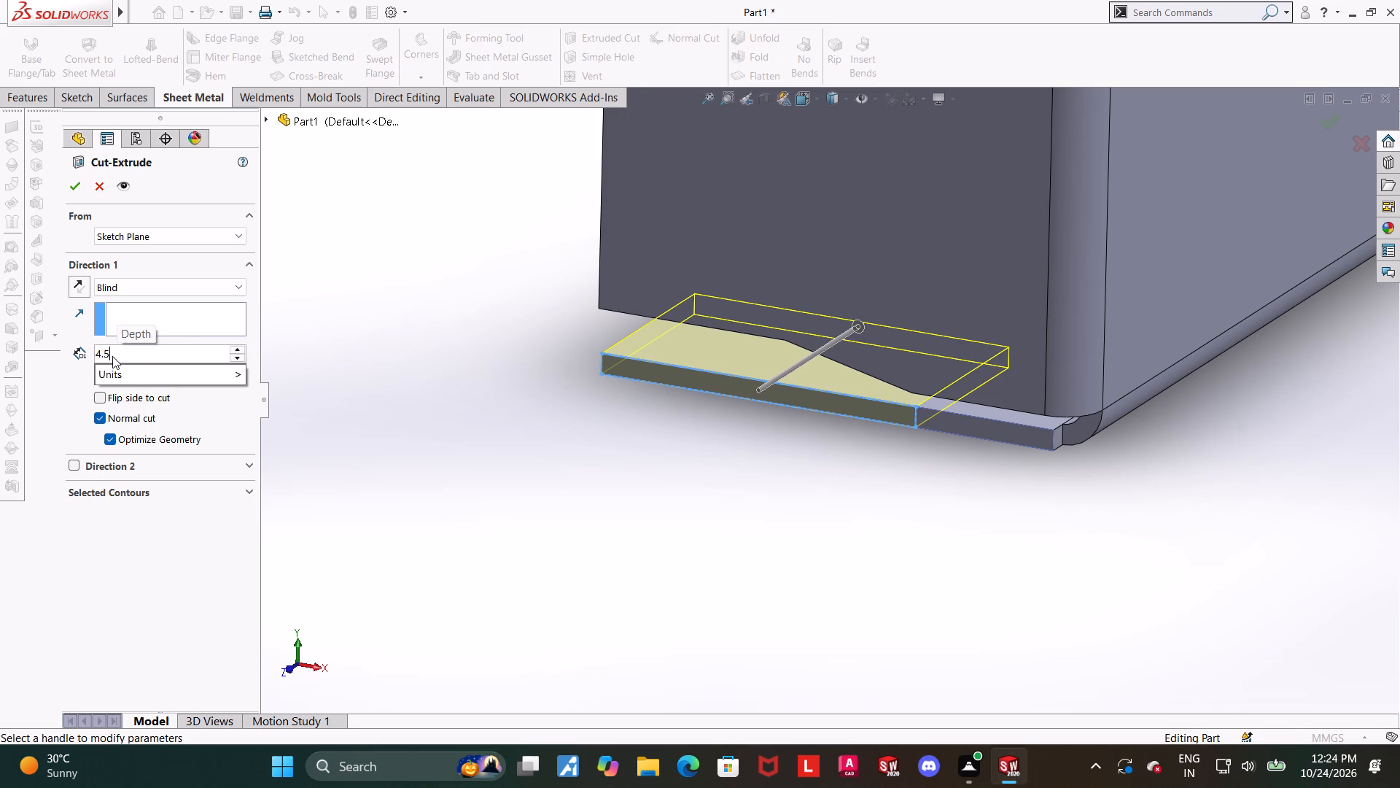
{"action": "left_click", "coordinate": [81, 178]}
{"action": "left_click", "coordinate": [687, 456]}
Examine the new cut on the bottom leg and the edge flange from several angles.
{"action": "middle_click_drag", "start_coordinate": [696, 457], "coordinate": [736, 379]}
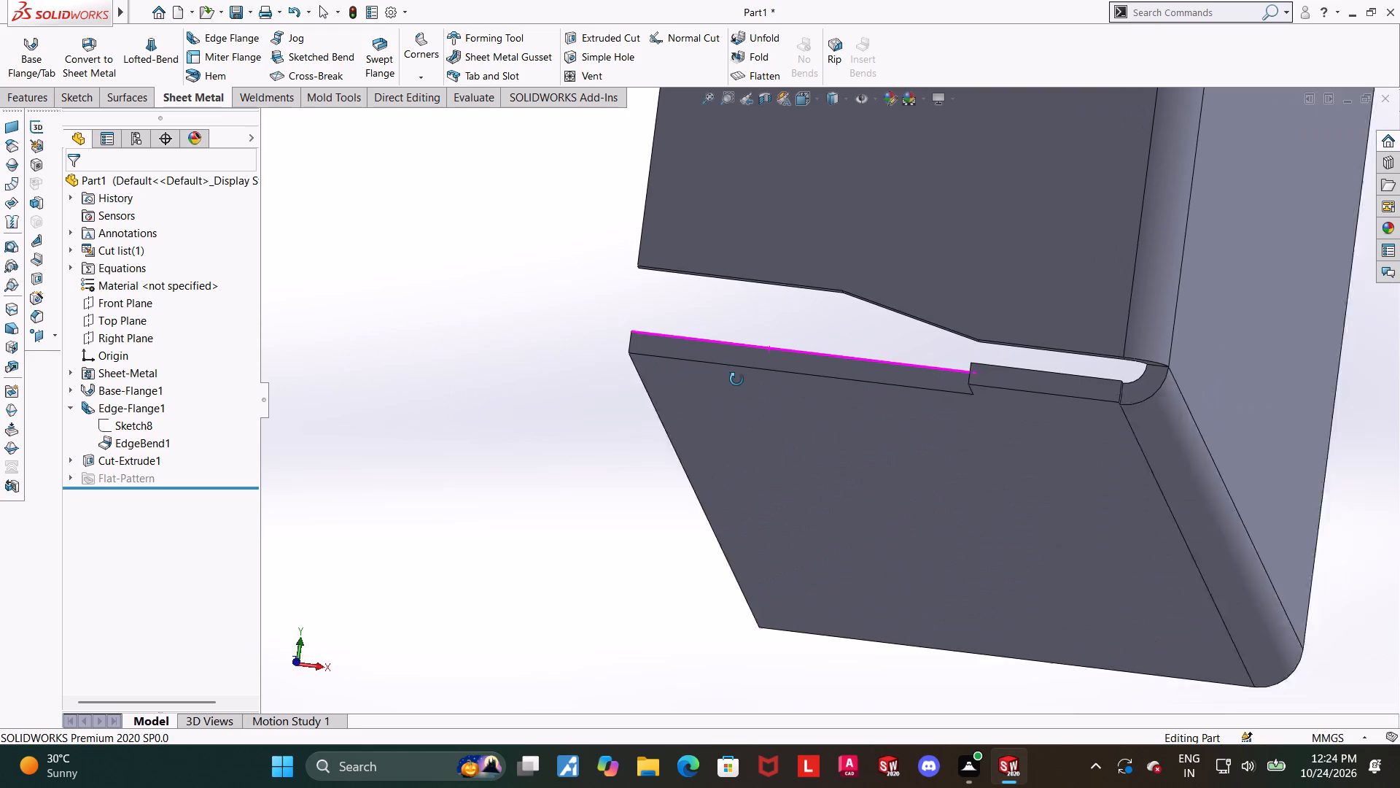
{"action": "middle_click_drag", "start_coordinate": [736, 379], "coordinate": [841, 491]}
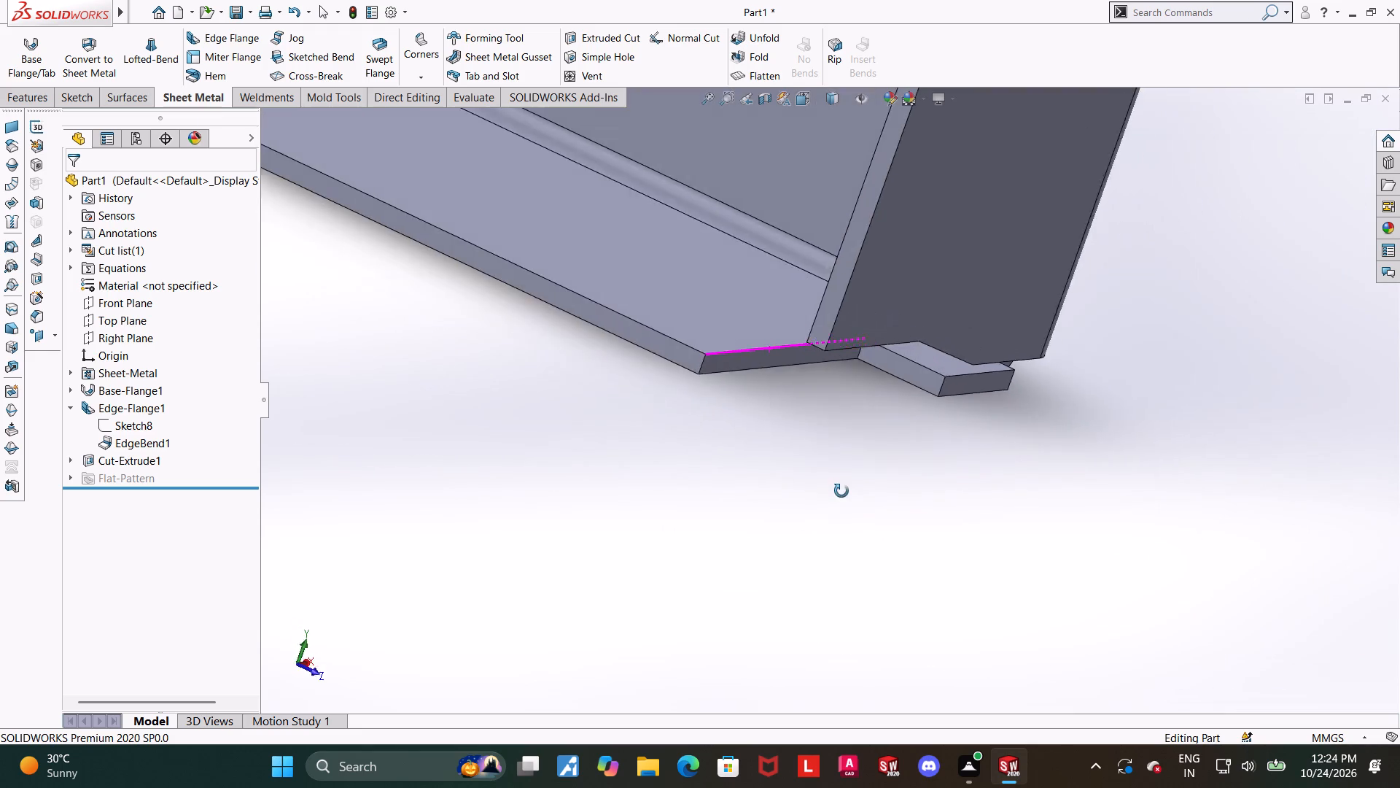
{"action": "middle_click_drag", "start_coordinate": [841, 491], "coordinate": [868, 568]}
{"action": "scroll", "coordinate": [856, 516], "scroll_direction": "up", "scroll_amount": 4}
{"action": "middle_click_drag", "start_coordinate": [930, 414], "coordinate": [752, 478]}
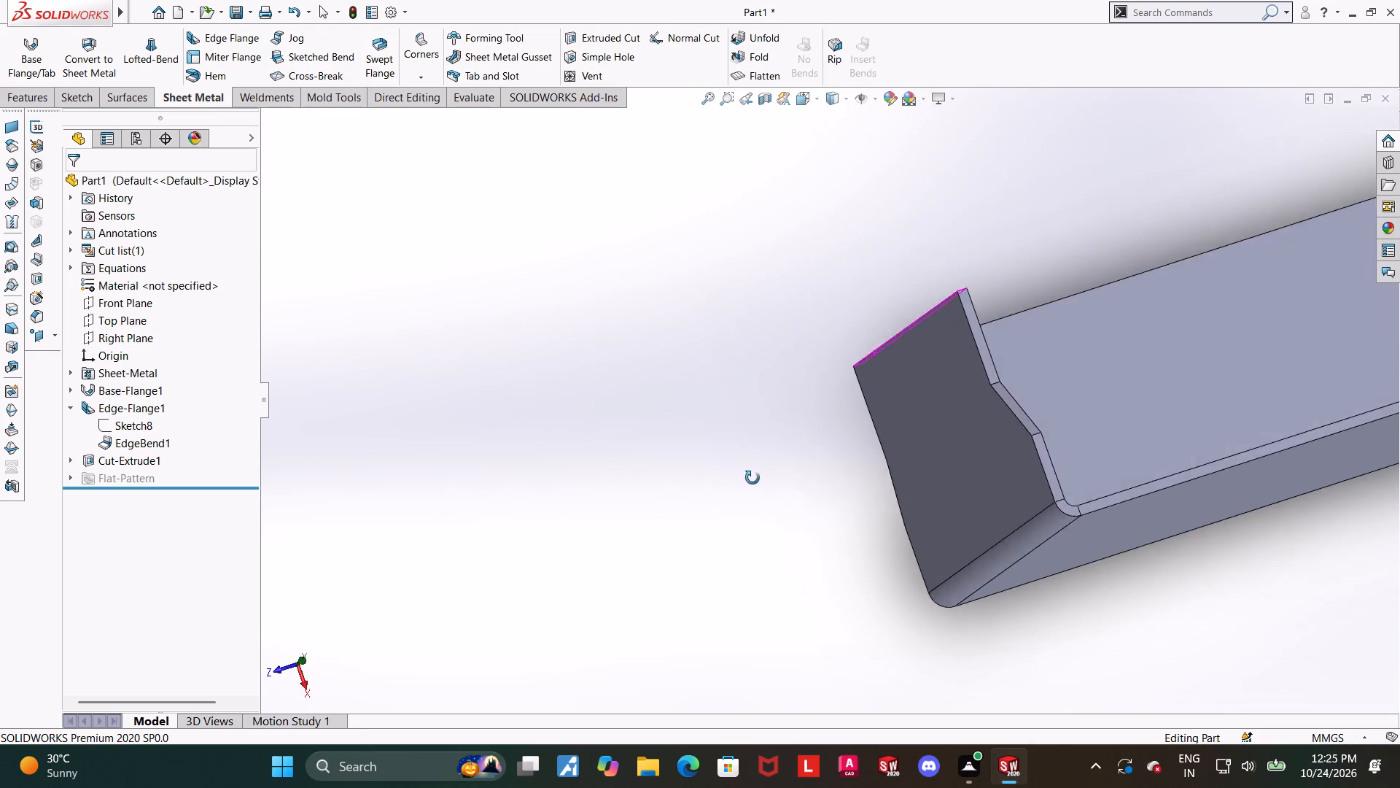
{"action": "middle_click_drag", "start_coordinate": [752, 478], "coordinate": [749, 421]}
{"action": "scroll", "coordinate": [749, 416], "scroll_direction": "up", "scroll_amount": 3}
{"action": "scroll", "coordinate": [820, 390], "scroll_direction": "up", "scroll_amount": 3}
{"action": "middle_click_drag", "start_coordinate": [815, 395], "coordinate": [849, 381]}
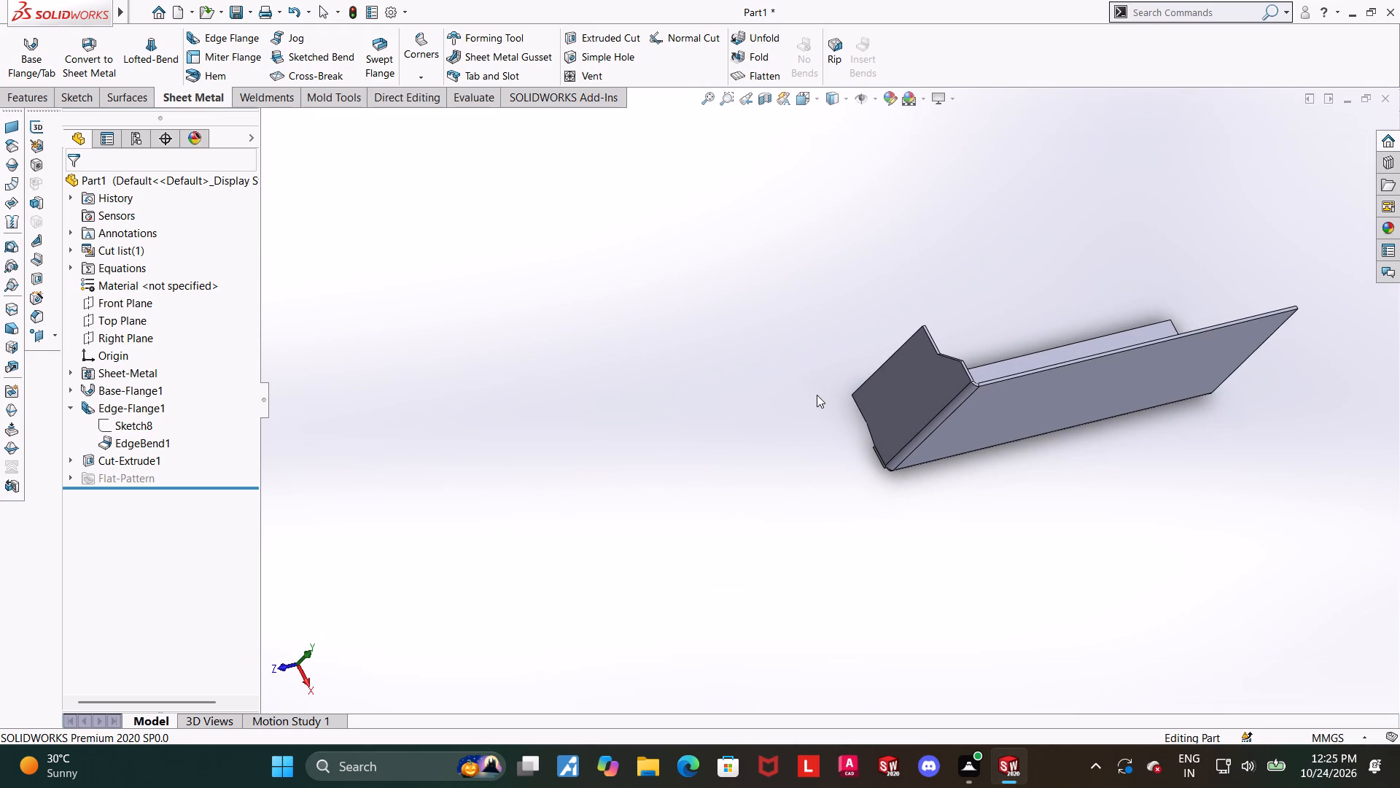
Flatten the sheet metal part and view the flat pattern square-on.
{"action": "left_click", "coordinate": [771, 75]}
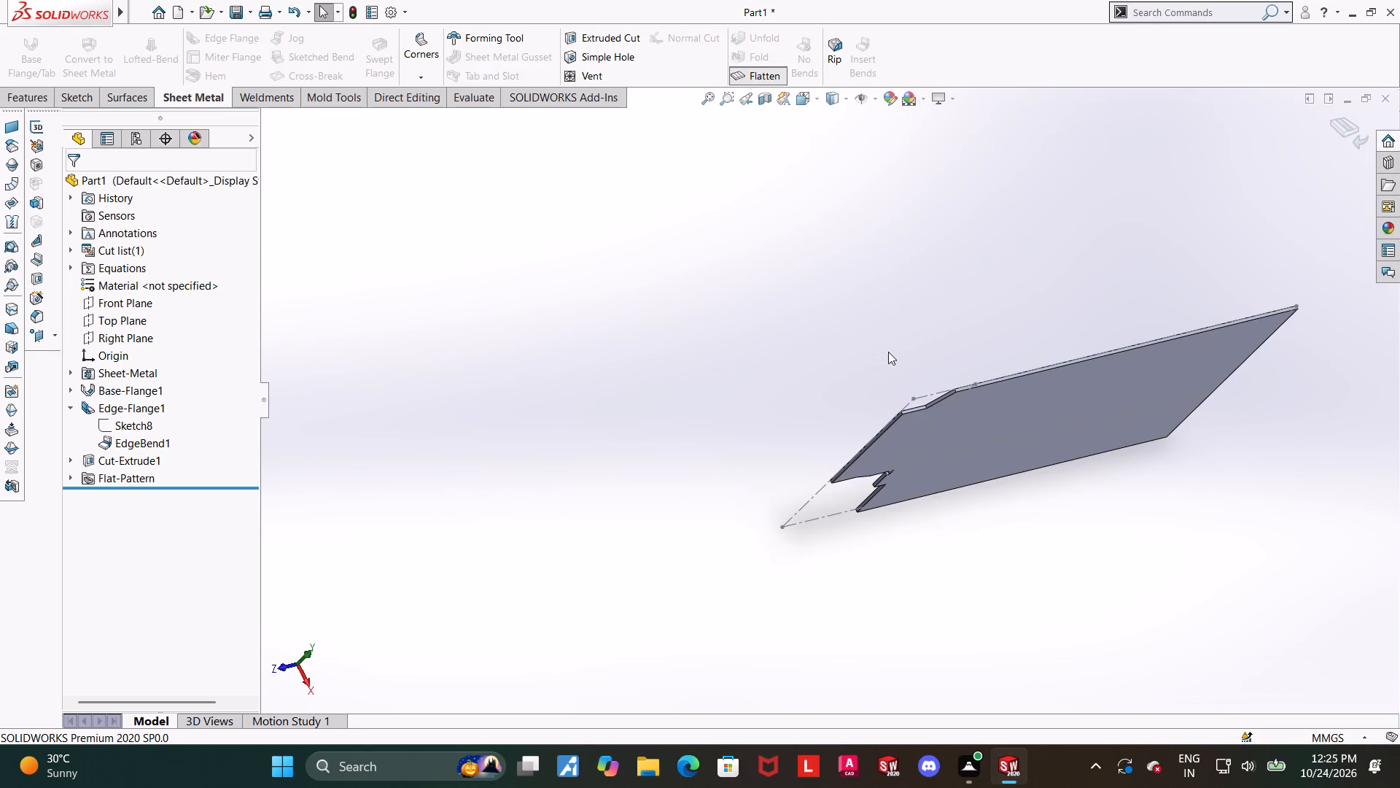
{"action": "middle_click_drag", "start_coordinate": [870, 238], "coordinate": [940, 377]}
{"action": "scroll", "coordinate": [1003, 382], "scroll_direction": "up", "scroll_amount": 2}
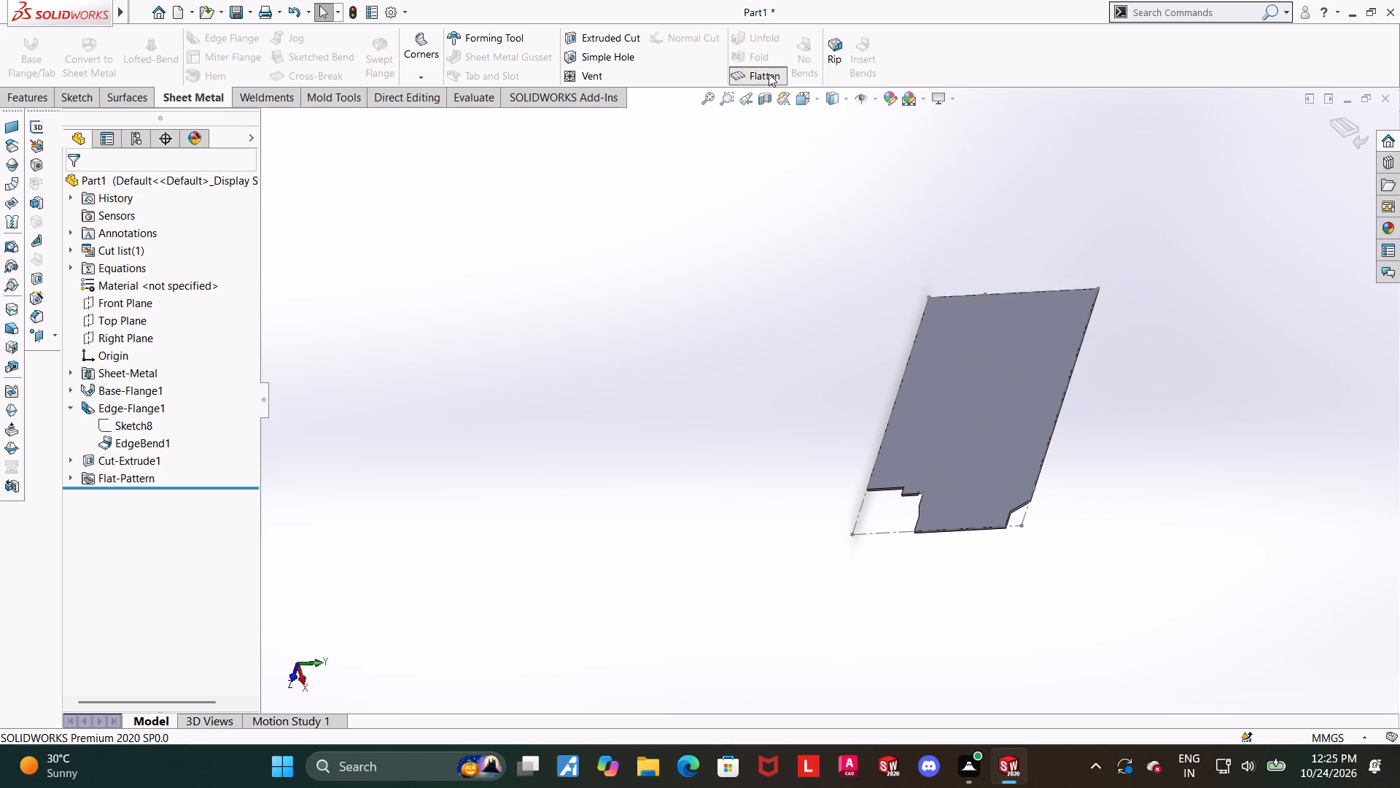
{"action": "left_click", "coordinate": [799, 107]}
{"action": "left_click", "coordinate": [662, 382]}
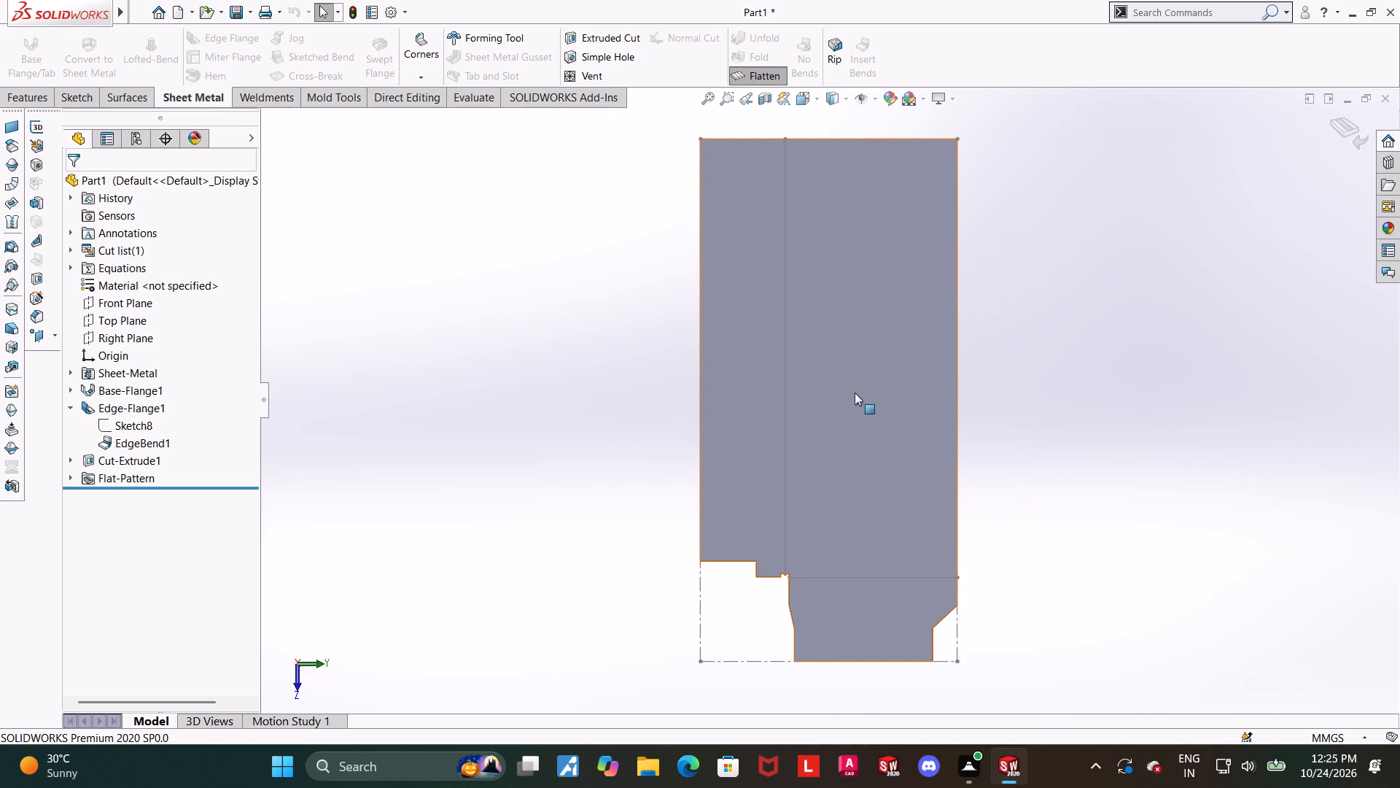
Examine the flat pattern's outline around the stepped cut, the bend relief and the sloped flange edges.
{"action": "scroll", "coordinate": [857, 395], "scroll_direction": "up", "scroll_amount": 1}
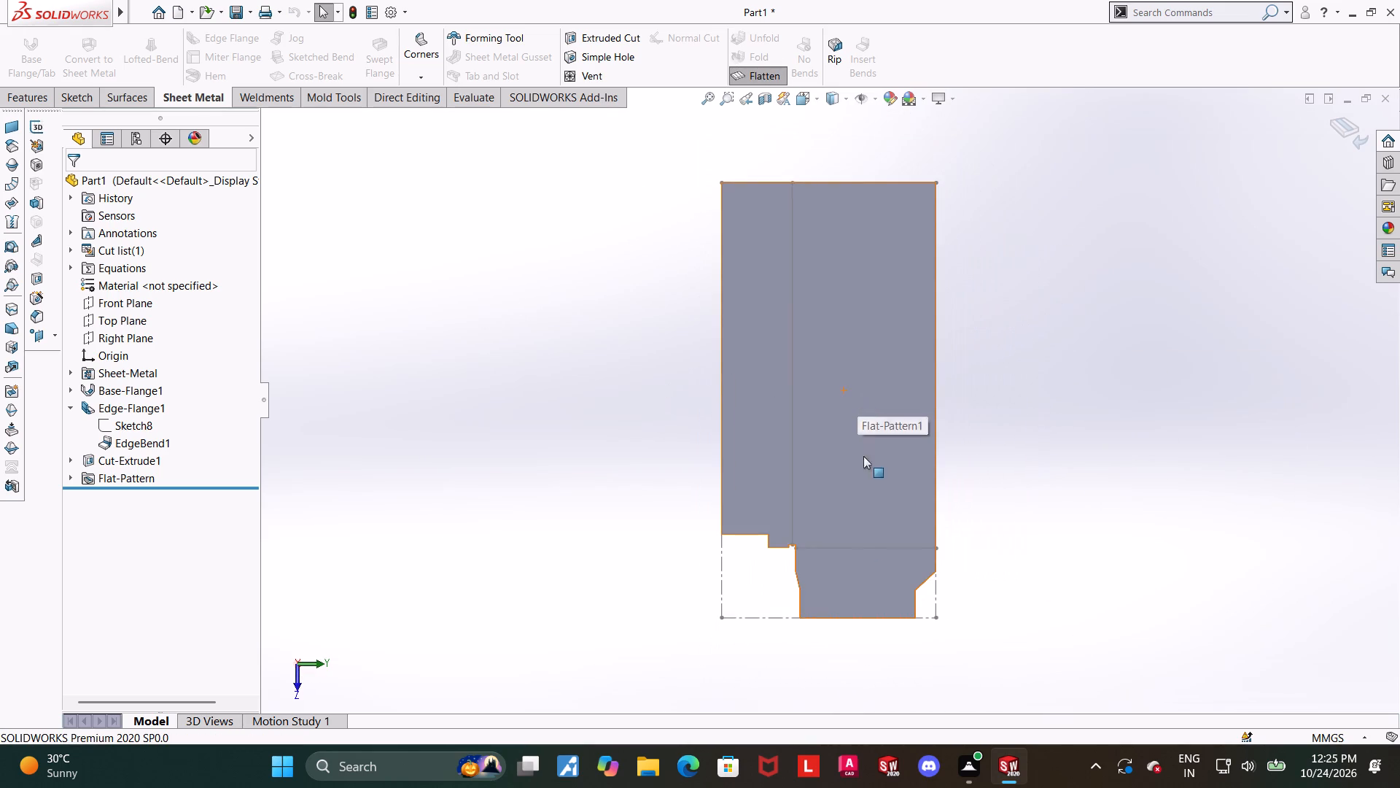
{"action": "scroll", "coordinate": [896, 619], "scroll_direction": "down", "scroll_amount": 3}
{"action": "left_click", "coordinate": [909, 669]}
{"action": "scroll", "coordinate": [661, 447], "scroll_direction": "down", "scroll_amount": 3}
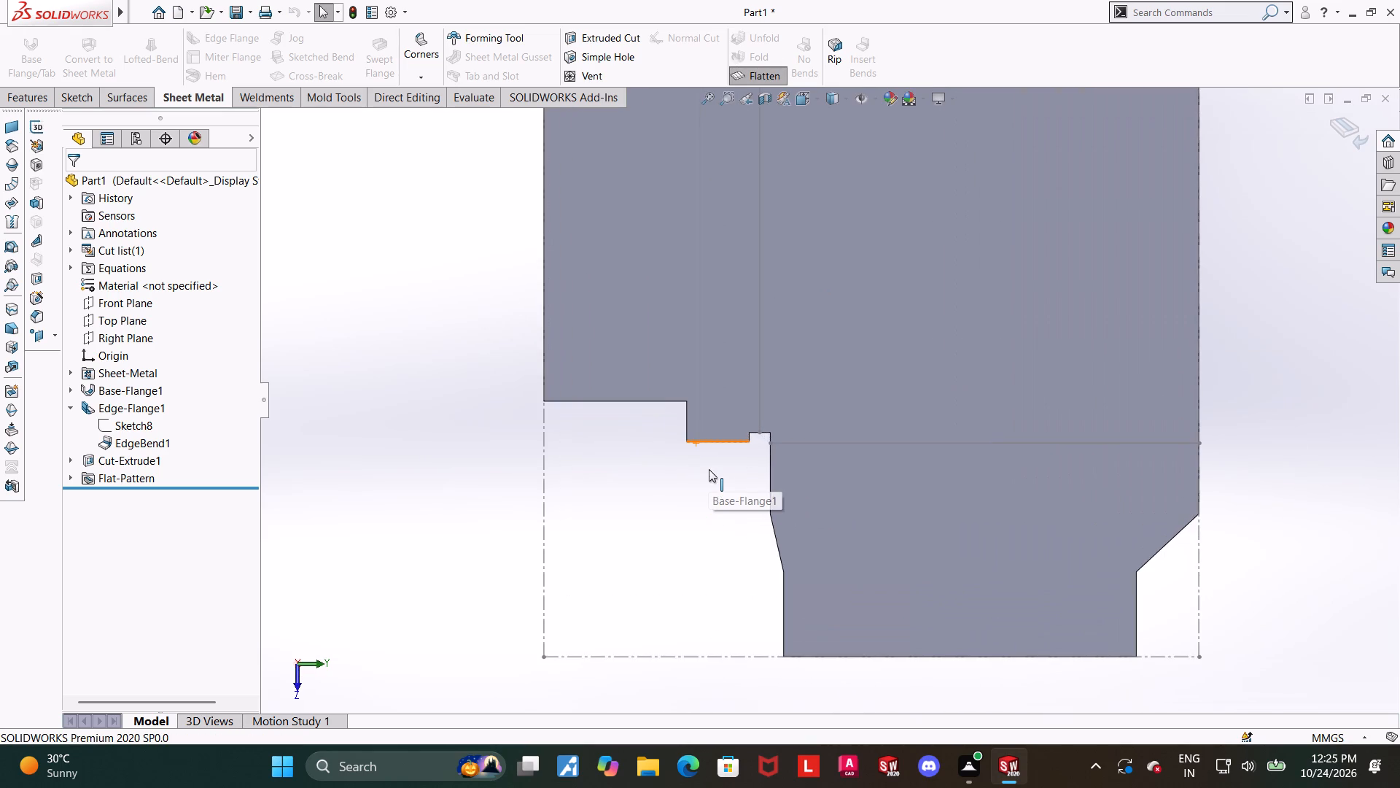
{"action": "scroll", "coordinate": [709, 469], "scroll_direction": "up", "scroll_amount": 3}
{"action": "scroll", "coordinate": [804, 476], "scroll_direction": "up", "scroll_amount": 1}
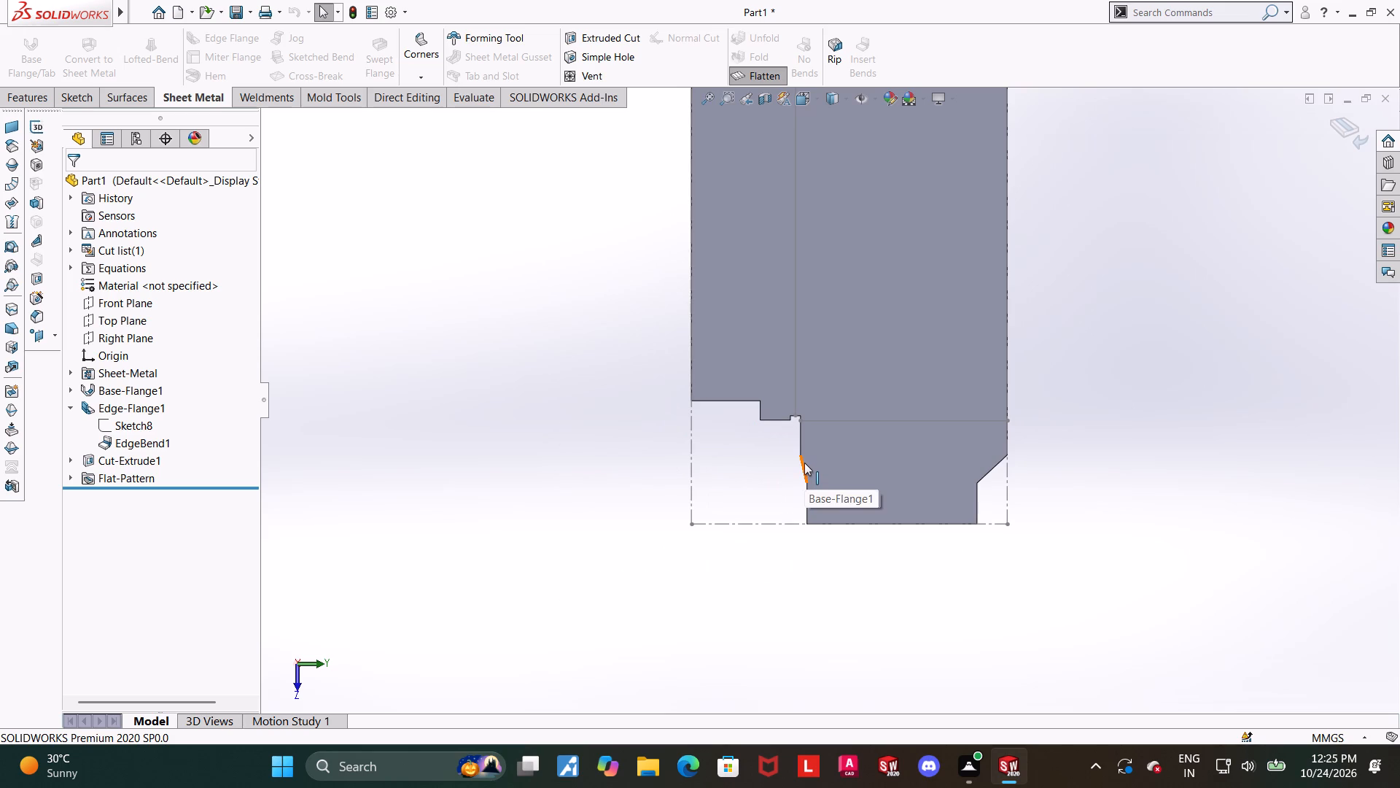
{"action": "scroll", "coordinate": [804, 458], "scroll_direction": "up", "scroll_amount": 3}
{"action": "middle_click_drag", "start_coordinate": [866, 376], "coordinate": [883, 376]}
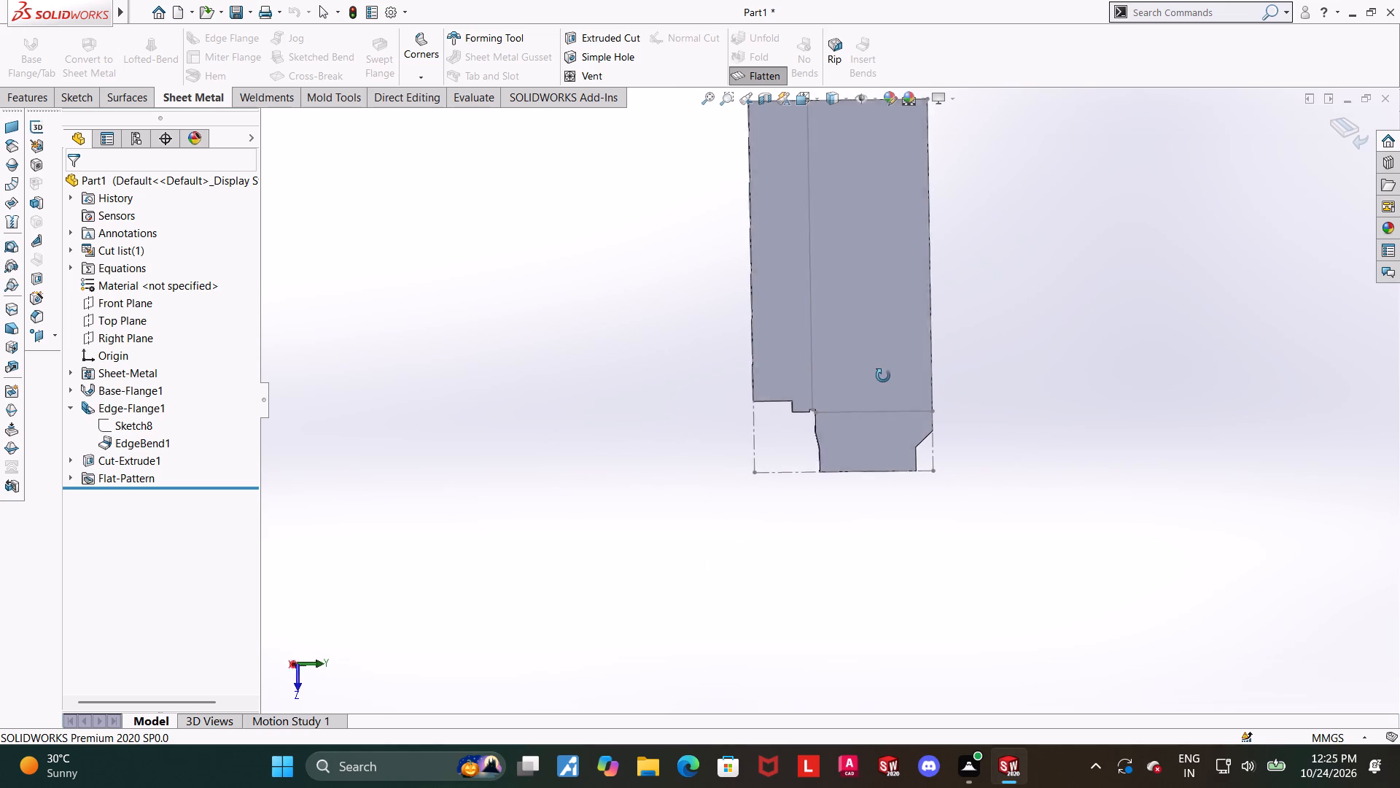
{"action": "middle_click_drag", "start_coordinate": [883, 376], "coordinate": [850, 386]}
{"action": "scroll", "coordinate": [850, 386], "scroll_direction": "up", "scroll_amount": 3}
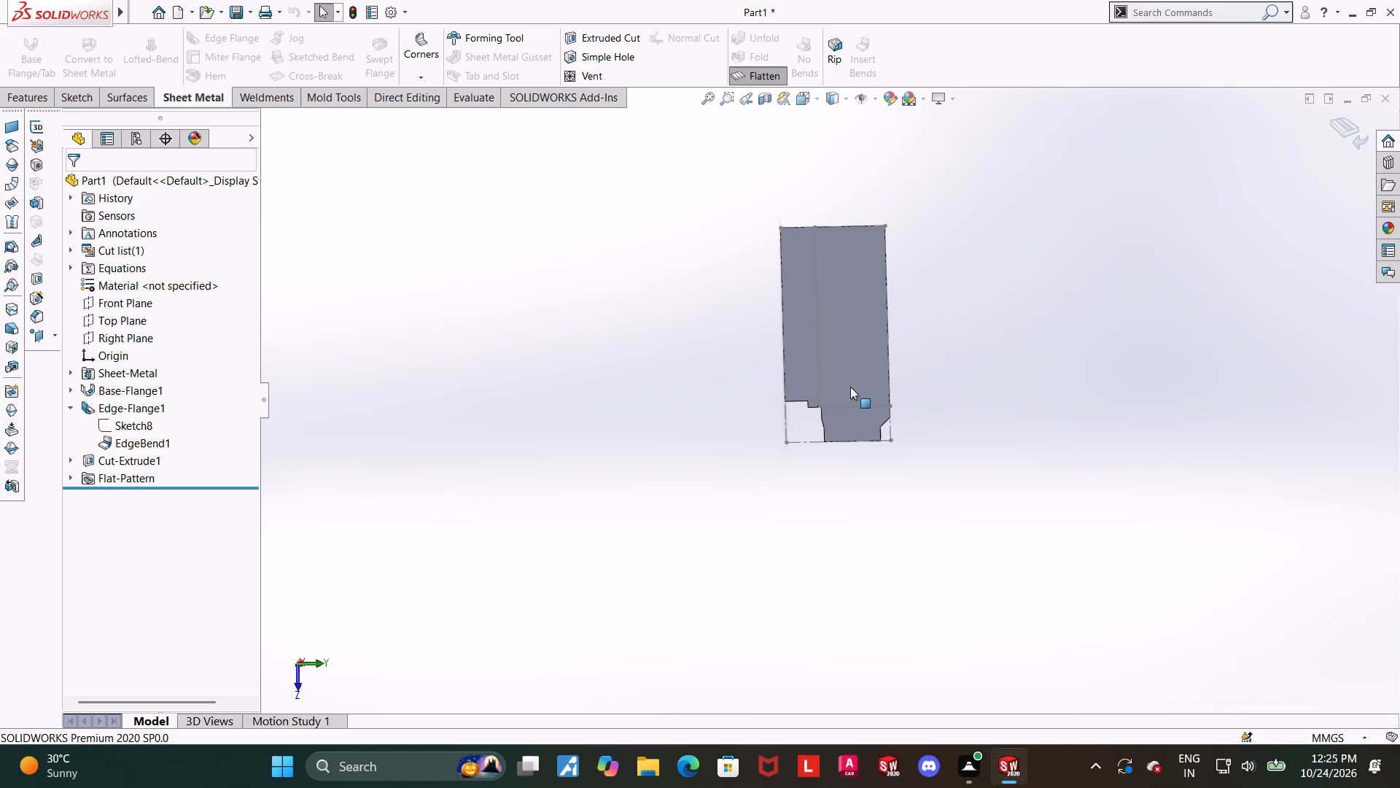
{"action": "scroll", "coordinate": [761, 416], "scroll_direction": "down", "scroll_amount": 3}
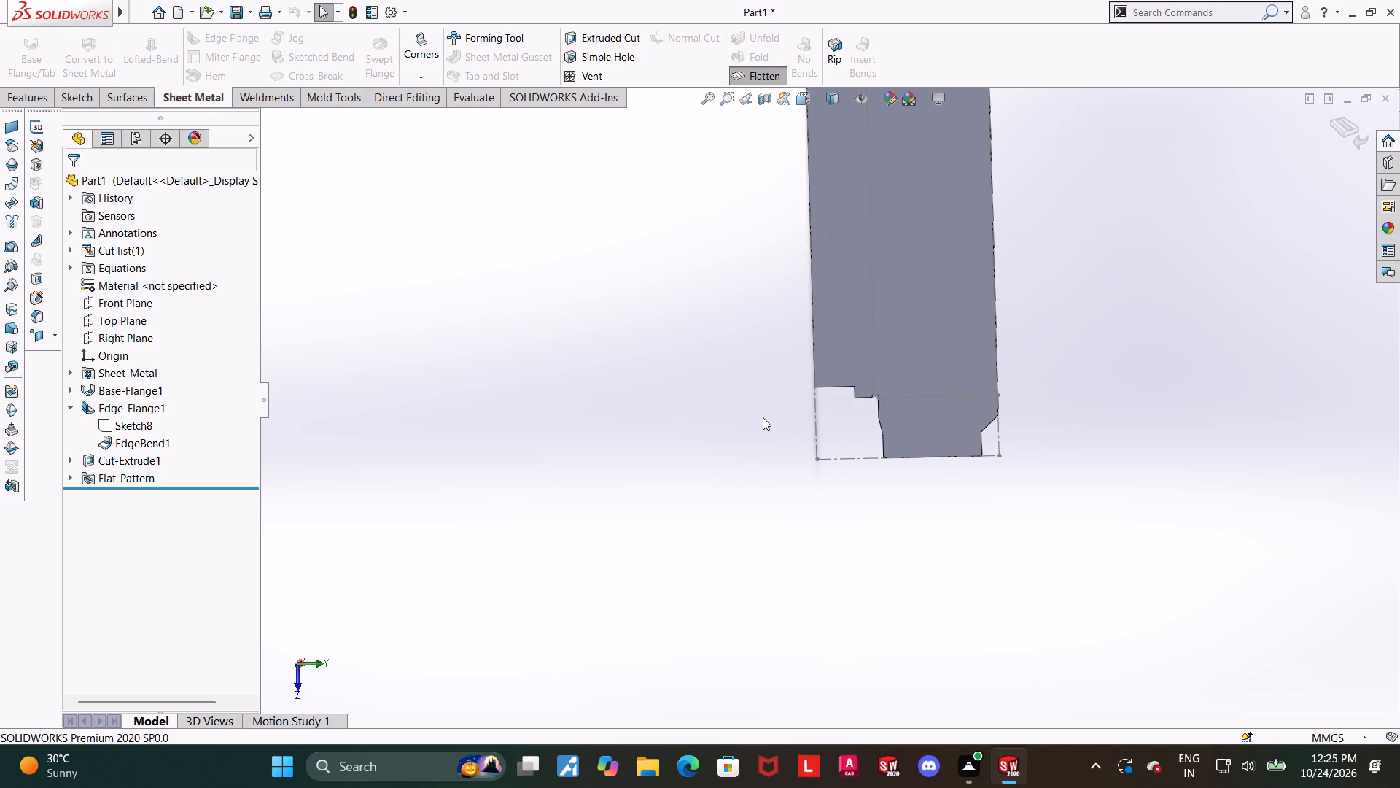
{"action": "scroll", "coordinate": [854, 374], "scroll_direction": "down", "scroll_amount": 5}
{"action": "scroll", "coordinate": [892, 463], "scroll_direction": "down", "scroll_amount": 3}
{"action": "scroll", "coordinate": [890, 462], "scroll_direction": "up", "scroll_amount": 3}
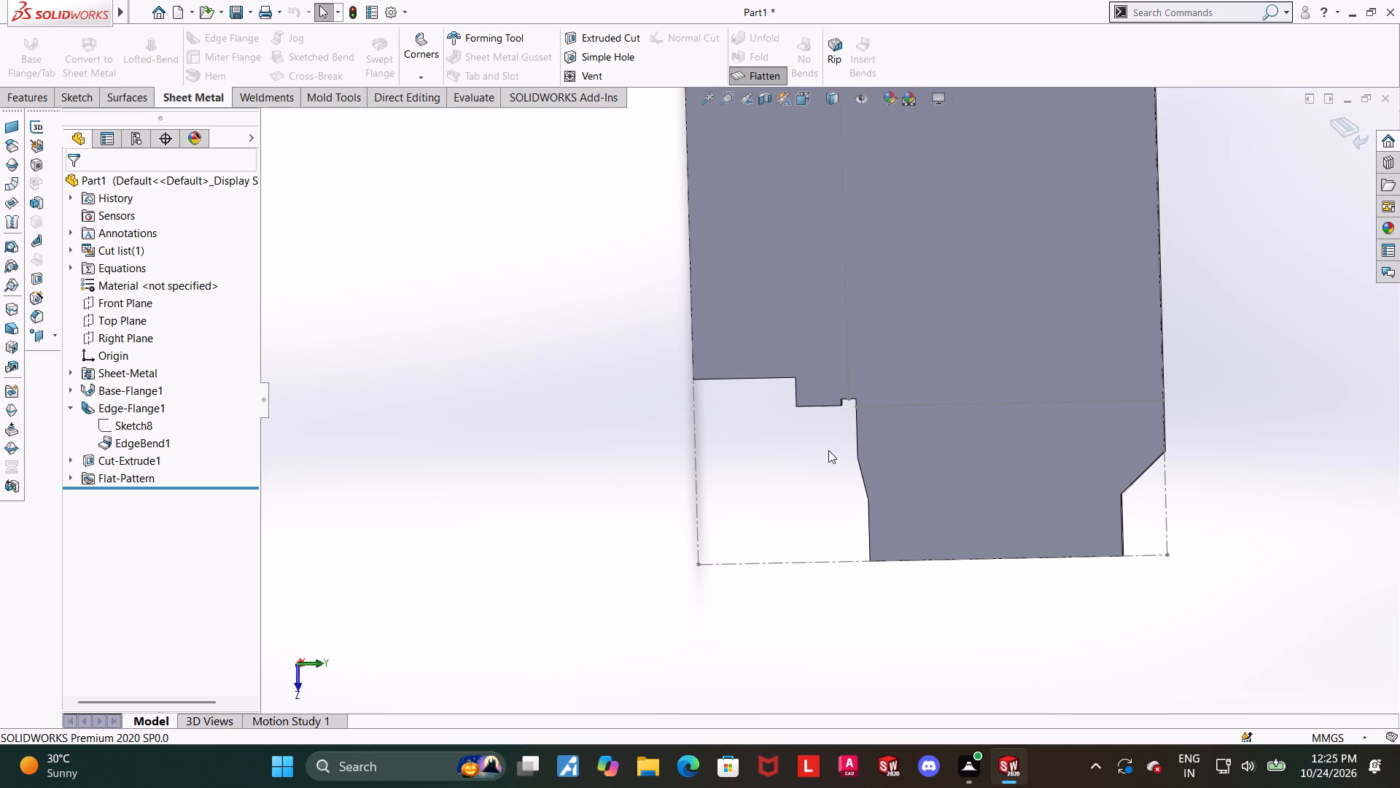
{"action": "scroll", "coordinate": [854, 427], "scroll_direction": "down", "scroll_amount": 9}
{"action": "scroll", "coordinate": [852, 374], "scroll_direction": "up", "scroll_amount": 10}
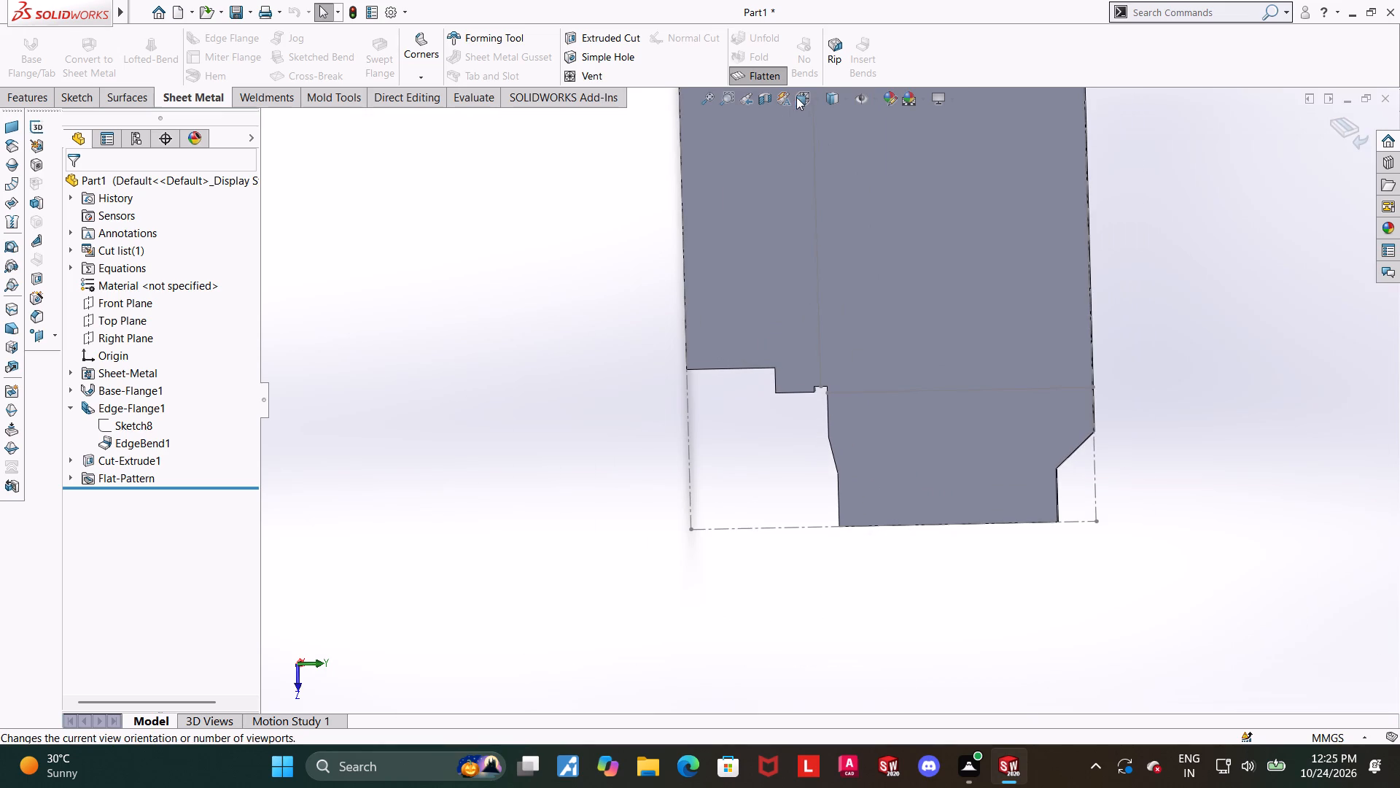
Return the part to its folded state and inspect the corner where the two bends meet.
{"action": "left_click", "coordinate": [760, 79]}
{"action": "middle_click_drag", "start_coordinate": [881, 390], "coordinate": [882, 271]}
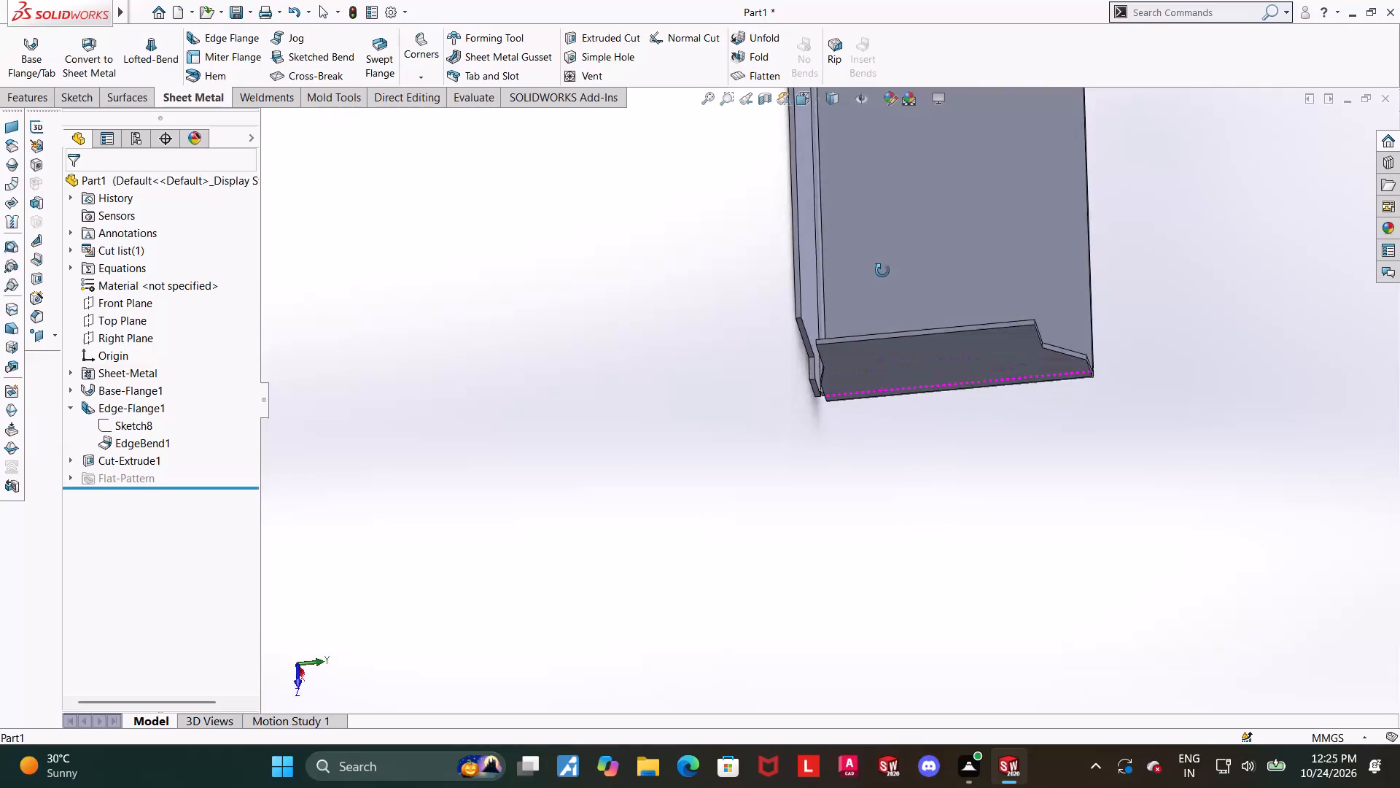
{"action": "middle_click_drag", "start_coordinate": [882, 271], "coordinate": [918, 117]}
{"action": "scroll", "coordinate": [773, 399], "scroll_direction": "down", "scroll_amount": 9}
{"action": "scroll", "coordinate": [835, 412], "scroll_direction": "down", "scroll_amount": 4}
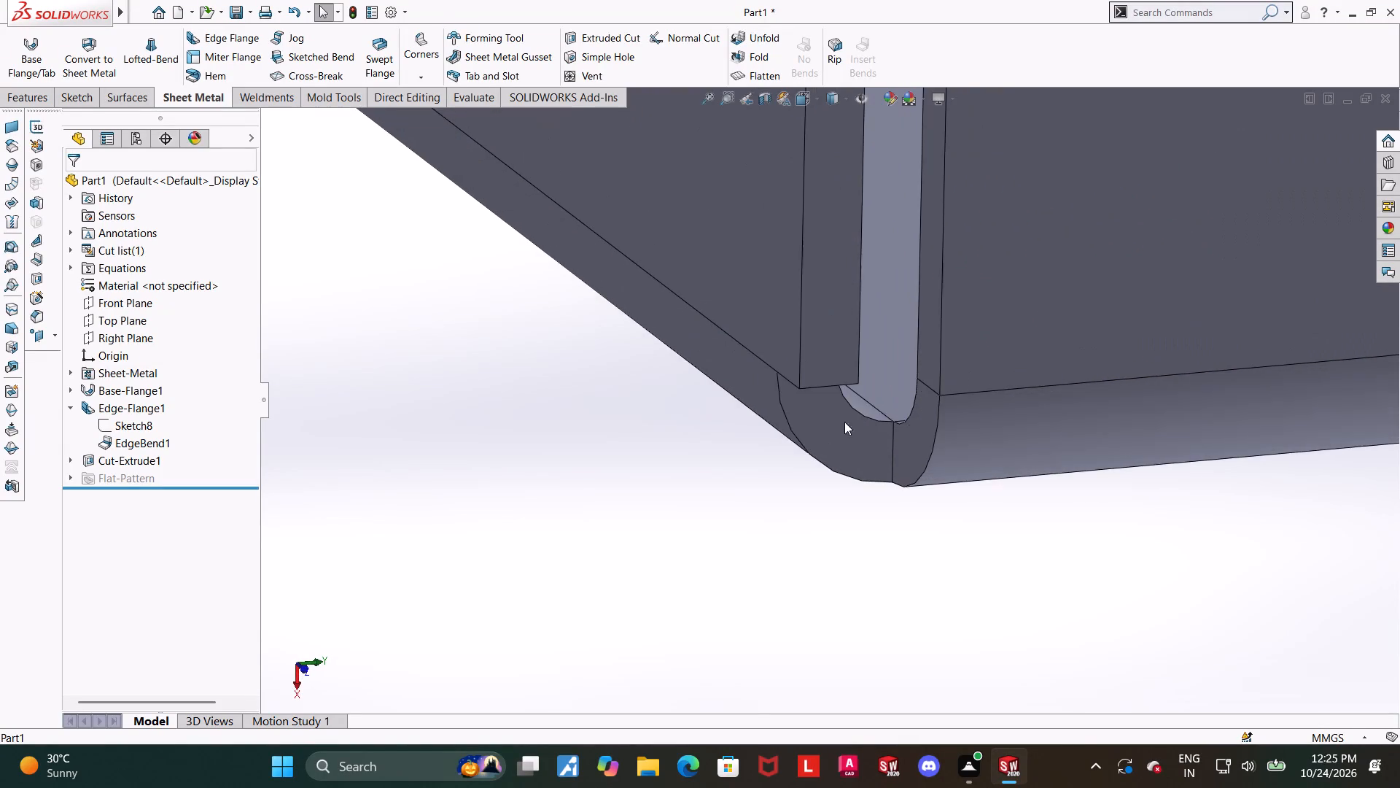
Examine the corner gap and bend ends between the stepped cut leg and the edge flange from several angles.
{"action": "middle_click_drag", "start_coordinate": [920, 411], "coordinate": [955, 393]}
{"action": "scroll", "coordinate": [955, 393], "scroll_direction": "up", "scroll_amount": 13}
{"action": "middle_click_drag", "start_coordinate": [933, 402], "coordinate": [960, 366]}
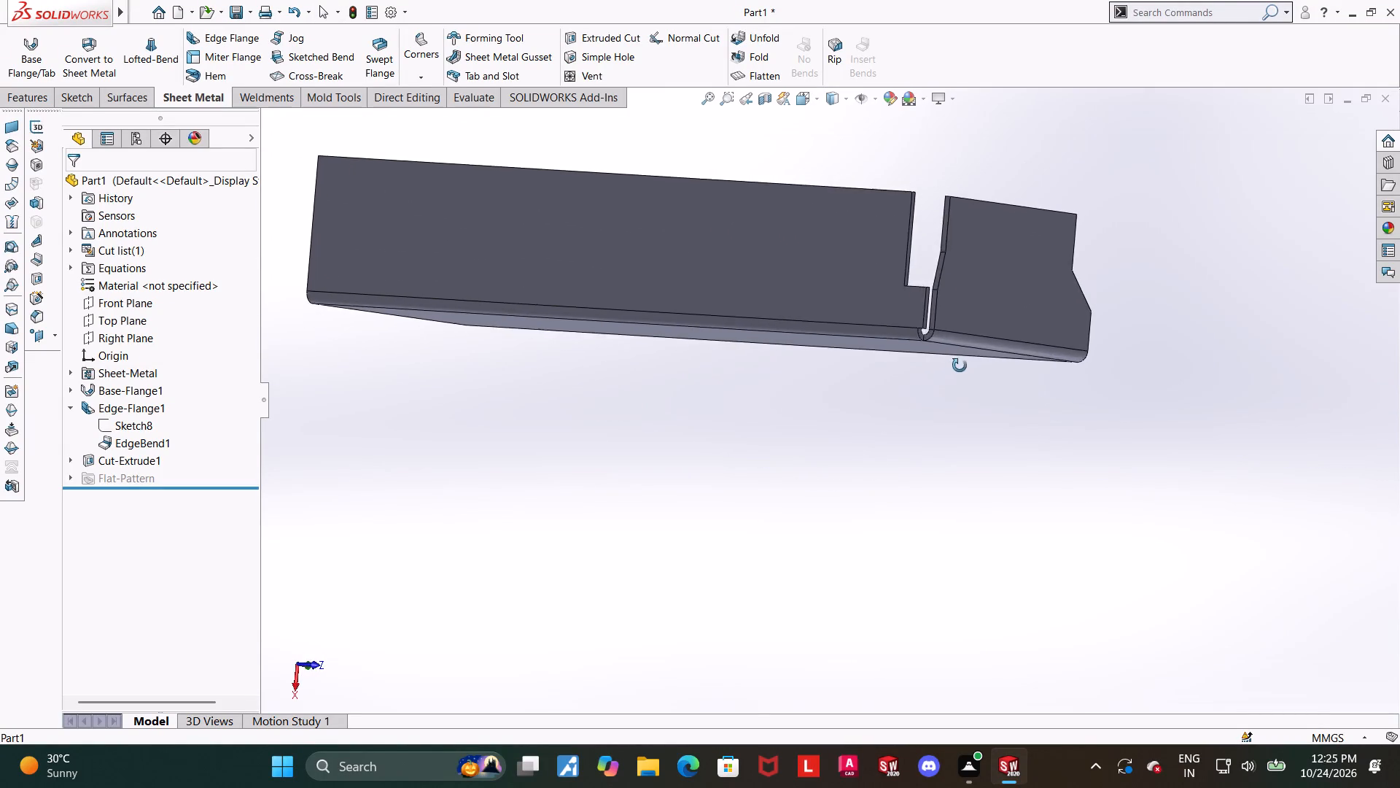
{"action": "middle_click_drag", "start_coordinate": [960, 366], "coordinate": [734, 430]}
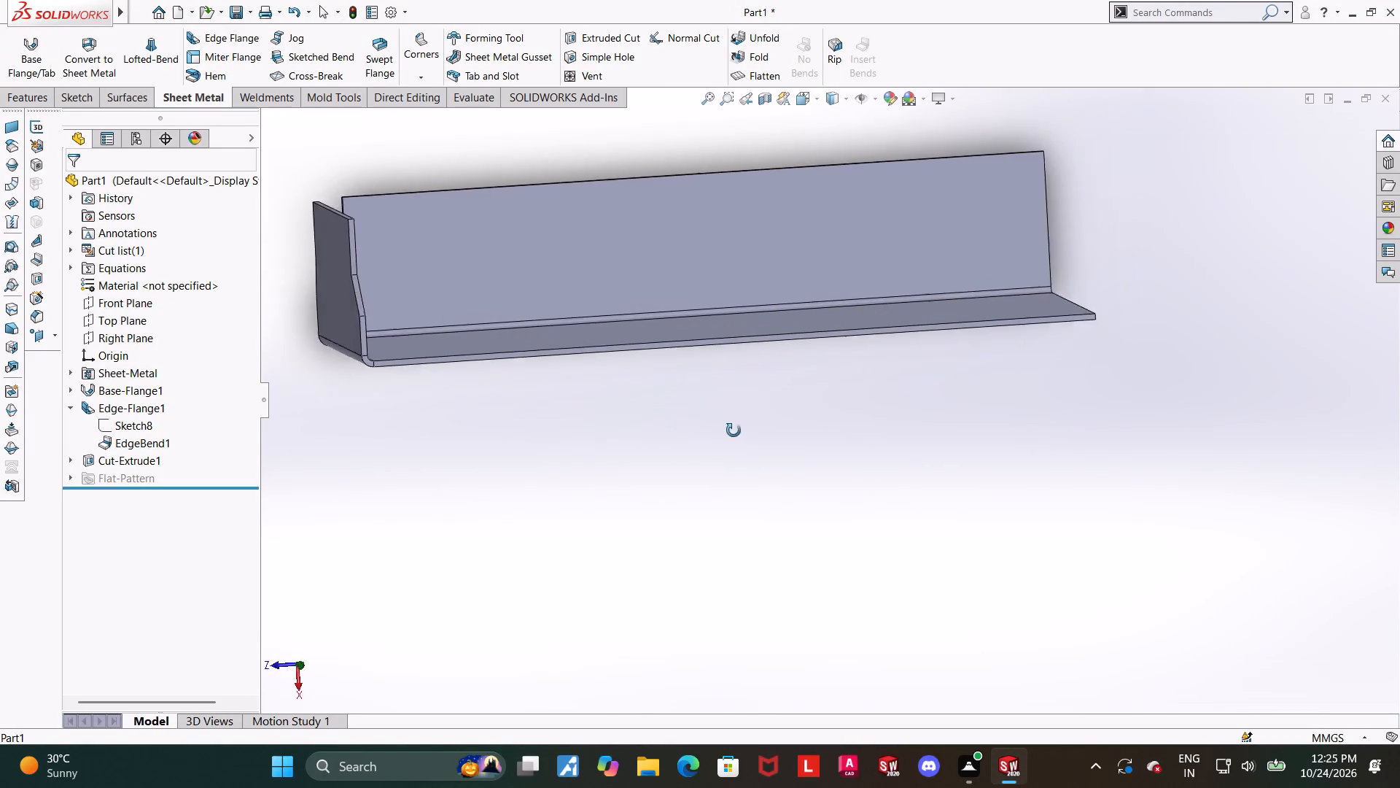
{"action": "middle_click_drag", "start_coordinate": [734, 430], "coordinate": [982, 502]}
{"action": "scroll", "coordinate": [799, 436], "scroll_direction": "up", "scroll_amount": 1}
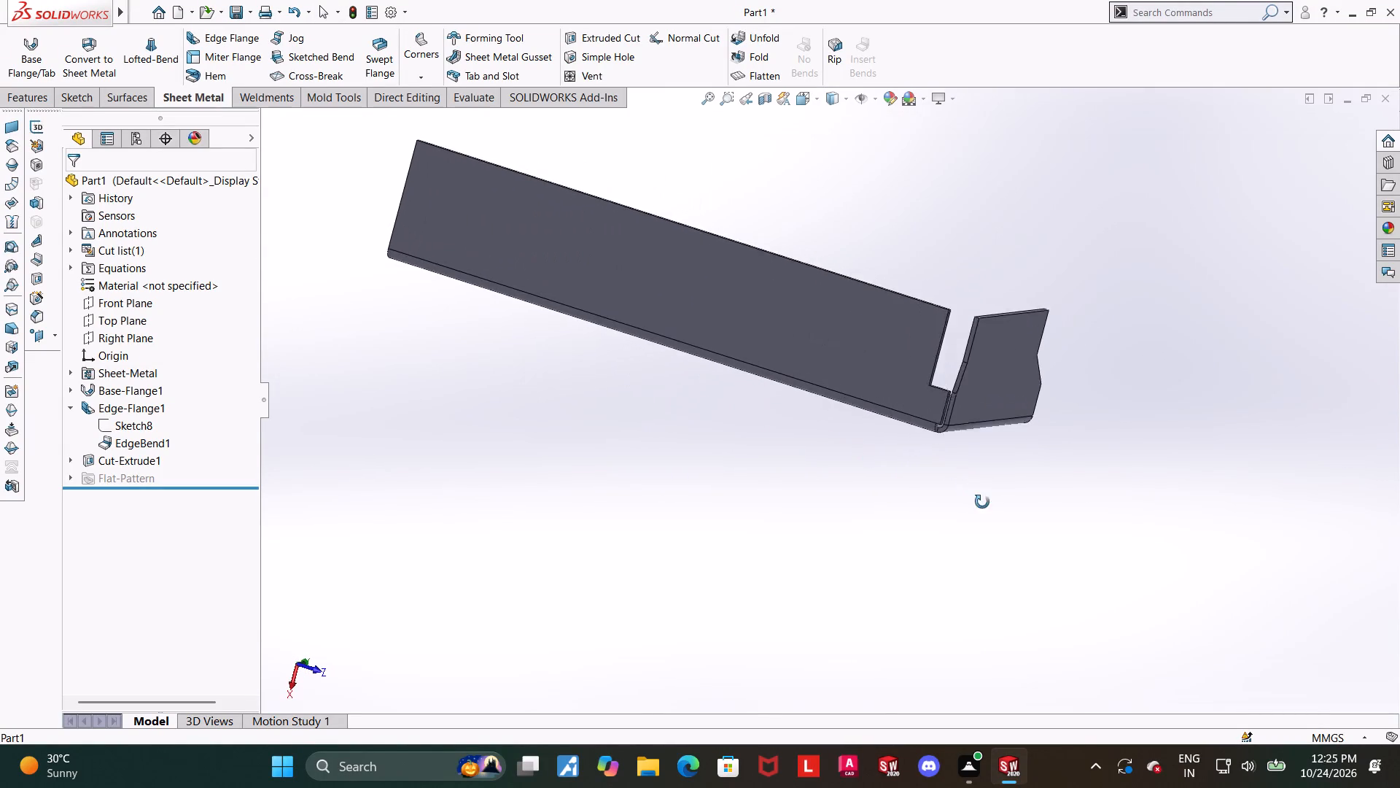
{"action": "middle_click_drag", "start_coordinate": [982, 502], "coordinate": [984, 507]}
{"action": "scroll", "coordinate": [948, 409], "scroll_direction": "down", "scroll_amount": 10}
{"action": "middle_click_drag", "start_coordinate": [912, 463], "coordinate": [851, 598]}
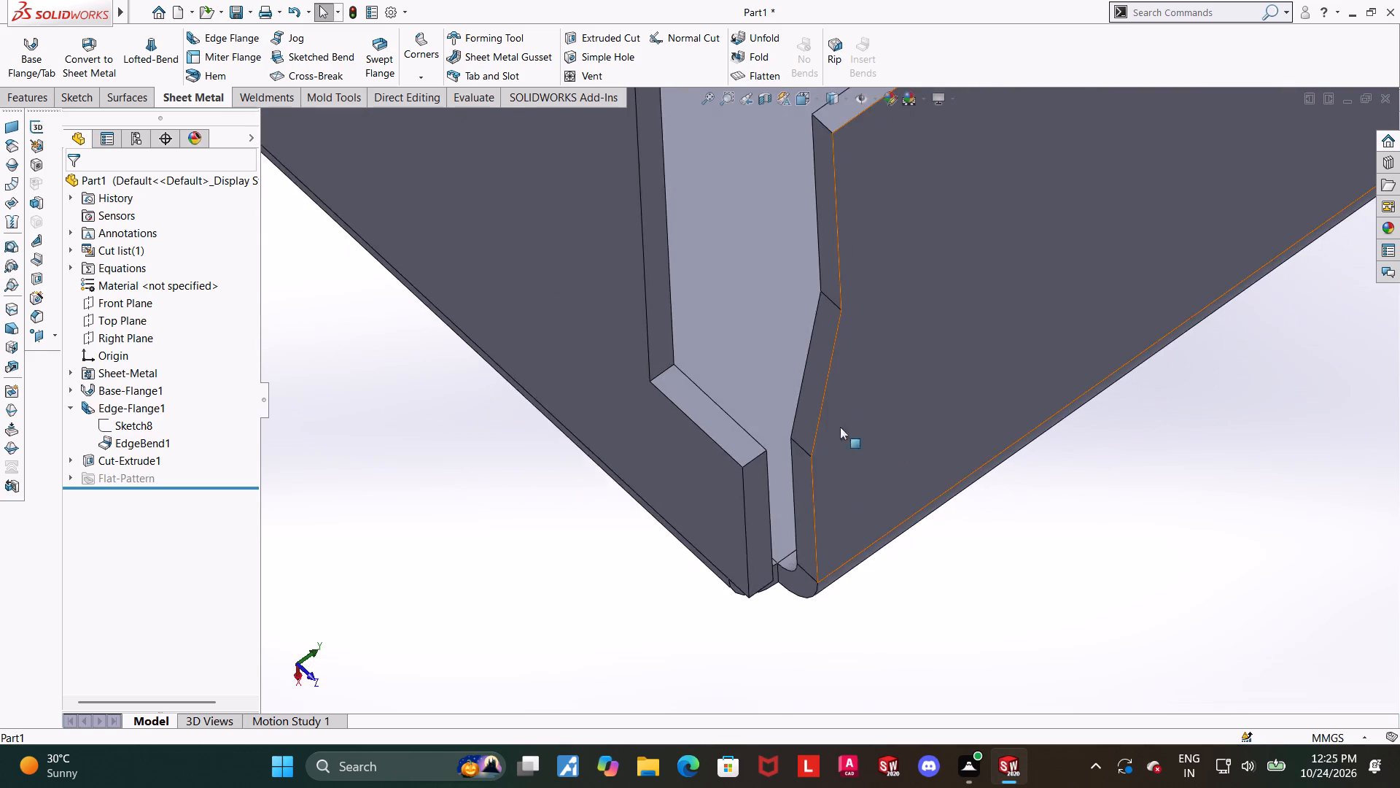
{"action": "scroll", "coordinate": [839, 374], "scroll_direction": "up", "scroll_amount": 5}
{"action": "middle_click_drag", "start_coordinate": [840, 282], "coordinate": [949, 395]}
{"action": "scroll", "coordinate": [941, 417], "scroll_direction": "up", "scroll_amount": 5}
{"action": "middle_click_drag", "start_coordinate": [863, 327], "coordinate": [849, 235]}
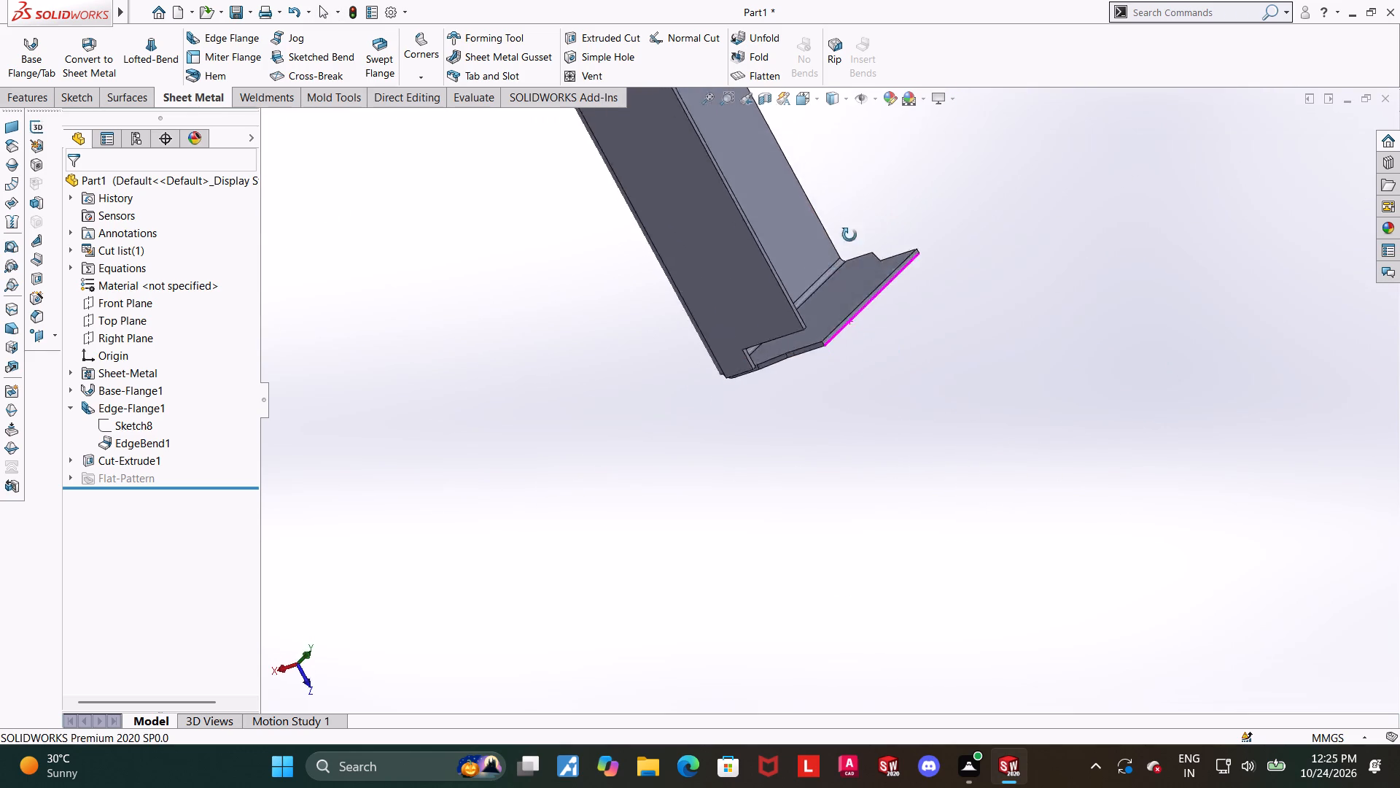
{"action": "middle_click_drag", "start_coordinate": [849, 235], "coordinate": [866, 167]}
{"action": "scroll", "coordinate": [712, 354], "scroll_direction": "down", "scroll_amount": 11}
{"action": "middle_click_drag", "start_coordinate": [946, 364], "coordinate": [973, 303]}
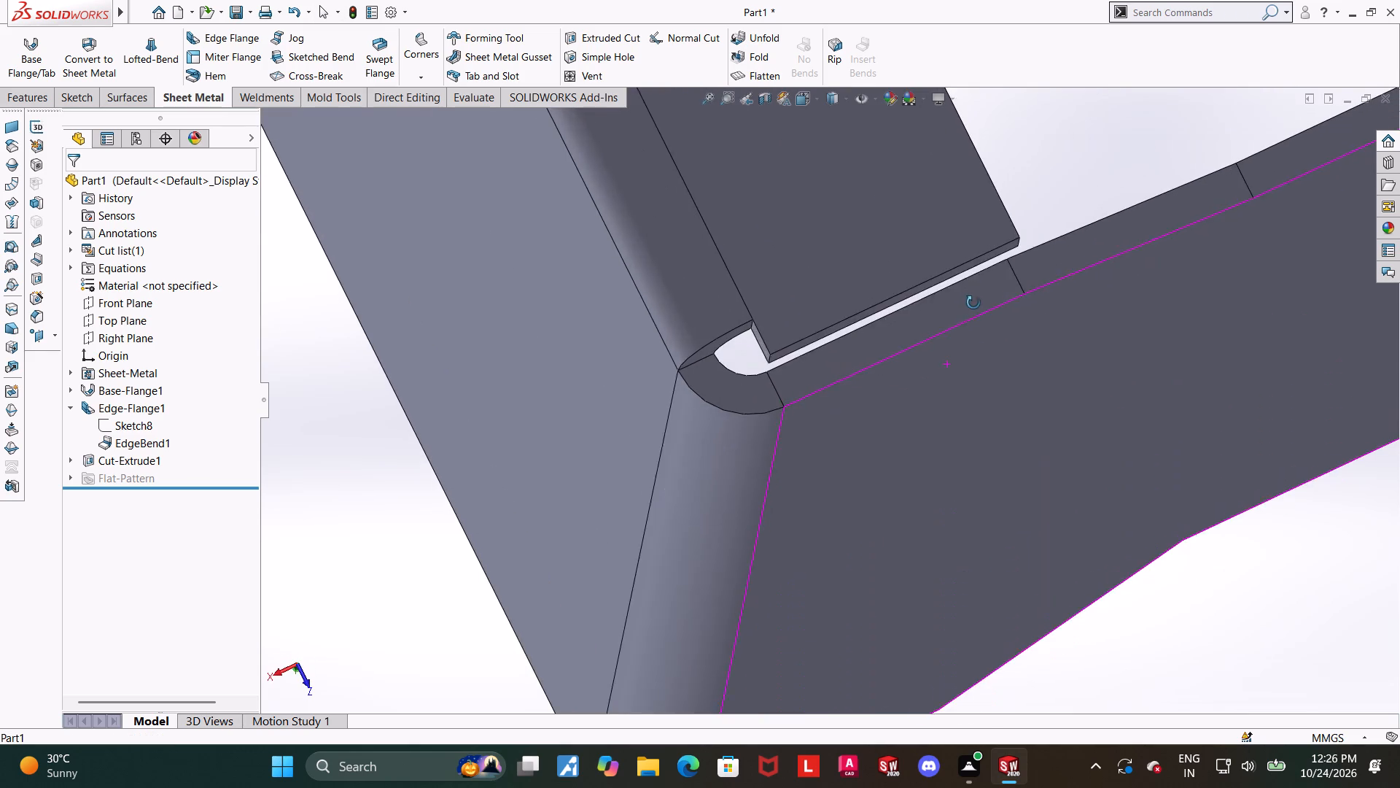
{"action": "middle_click_drag", "start_coordinate": [973, 303], "coordinate": [930, 373]}
Examine the edge flange's sloped profile and its position over the bottom leg.
{"action": "scroll", "coordinate": [930, 373], "scroll_direction": "up", "scroll_amount": 14}
{"action": "middle_click_drag", "start_coordinate": [894, 356], "coordinate": [748, 331]}
{"action": "scroll", "coordinate": [896, 385], "scroll_direction": "down", "scroll_amount": 2}
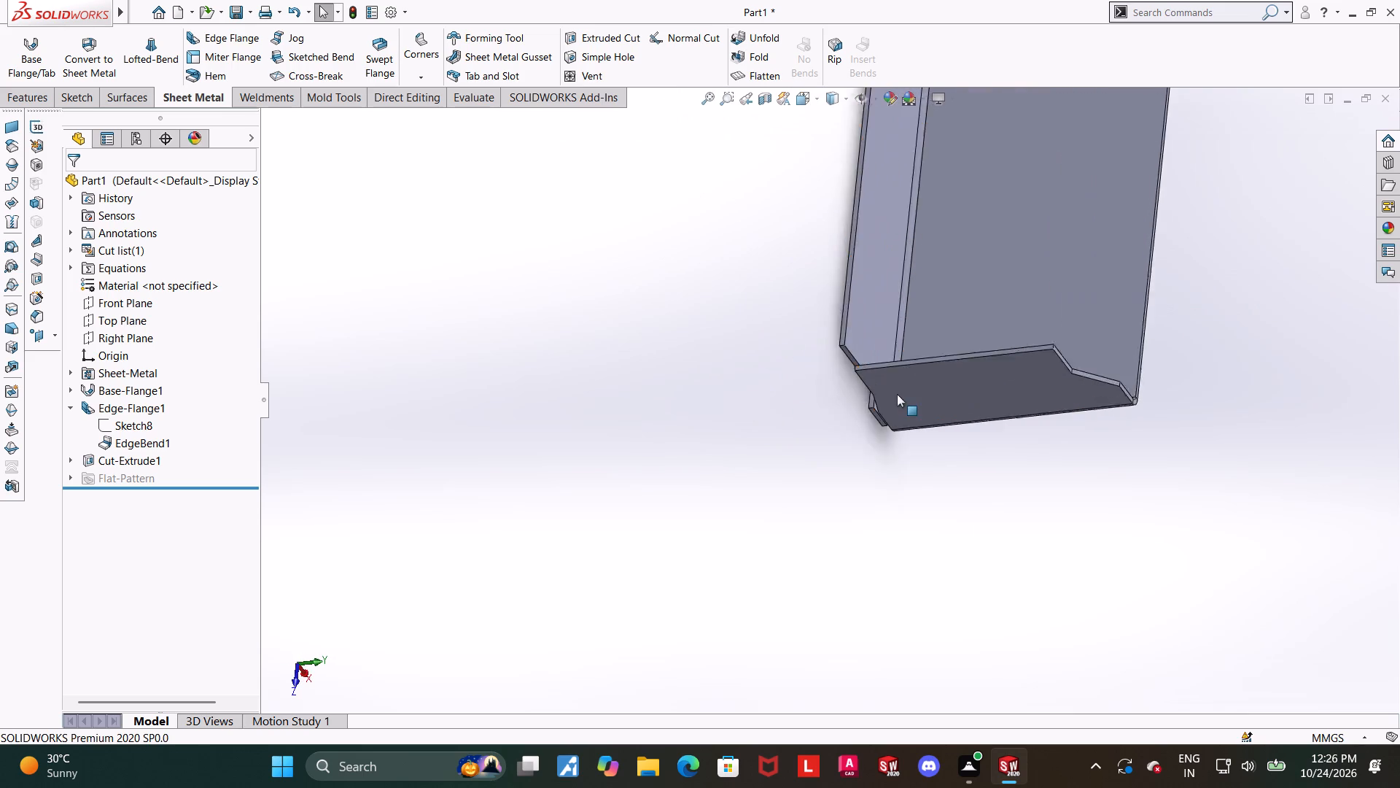
{"action": "scroll", "coordinate": [897, 394], "scroll_direction": "down", "scroll_amount": 3}
{"action": "middle_click_drag", "start_coordinate": [1034, 394], "coordinate": [1111, 546]}
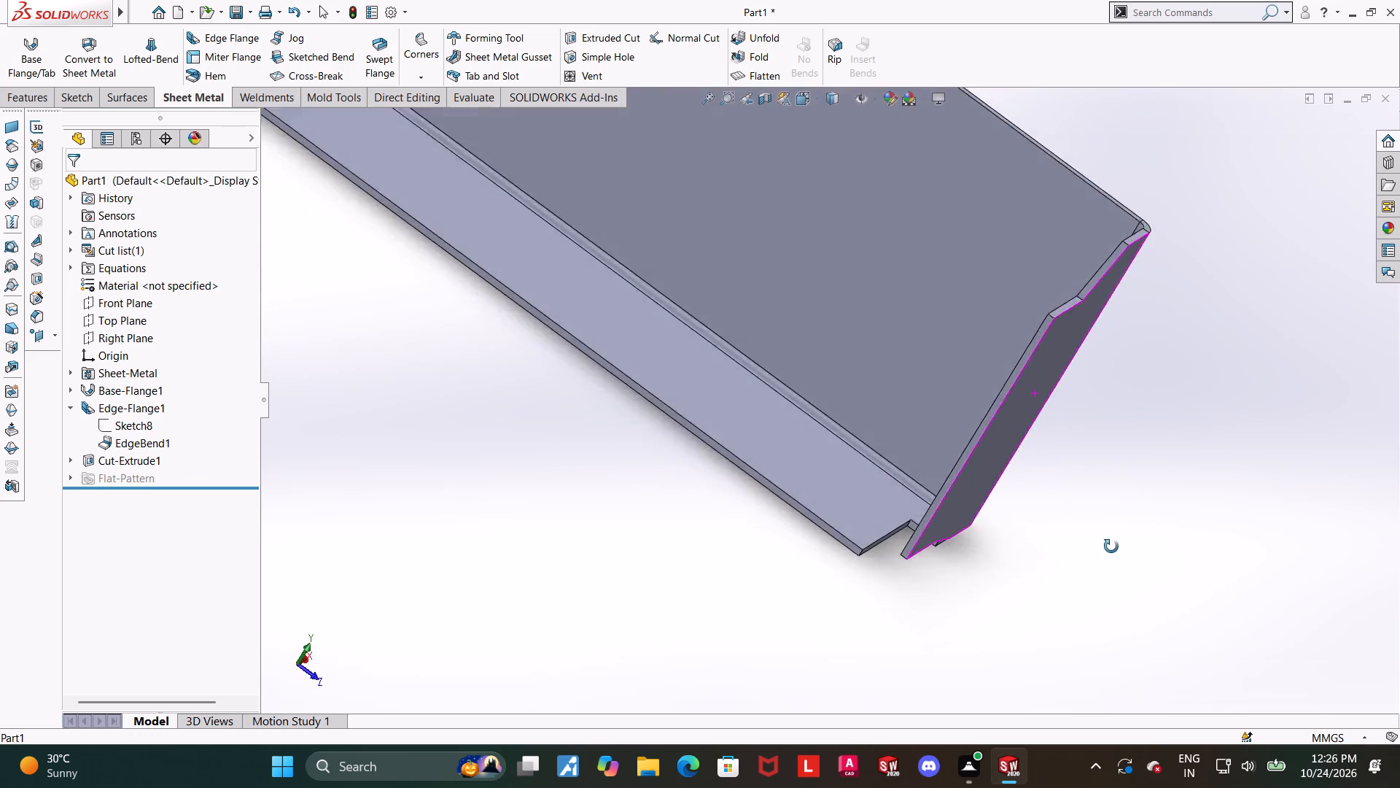
{"action": "middle_click_drag", "start_coordinate": [1111, 546], "coordinate": [1016, 432]}
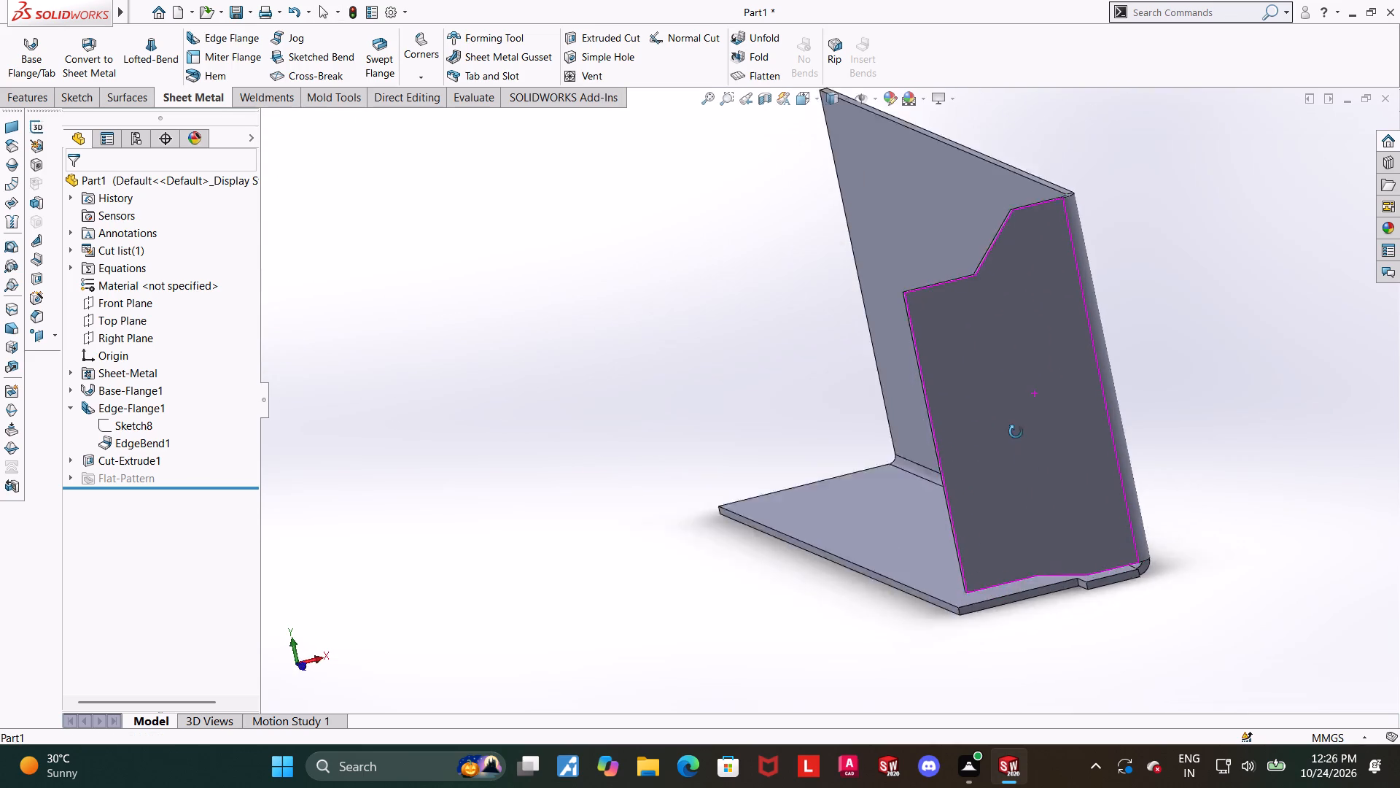
{"action": "middle_click_drag", "start_coordinate": [1016, 432], "coordinate": [992, 479]}
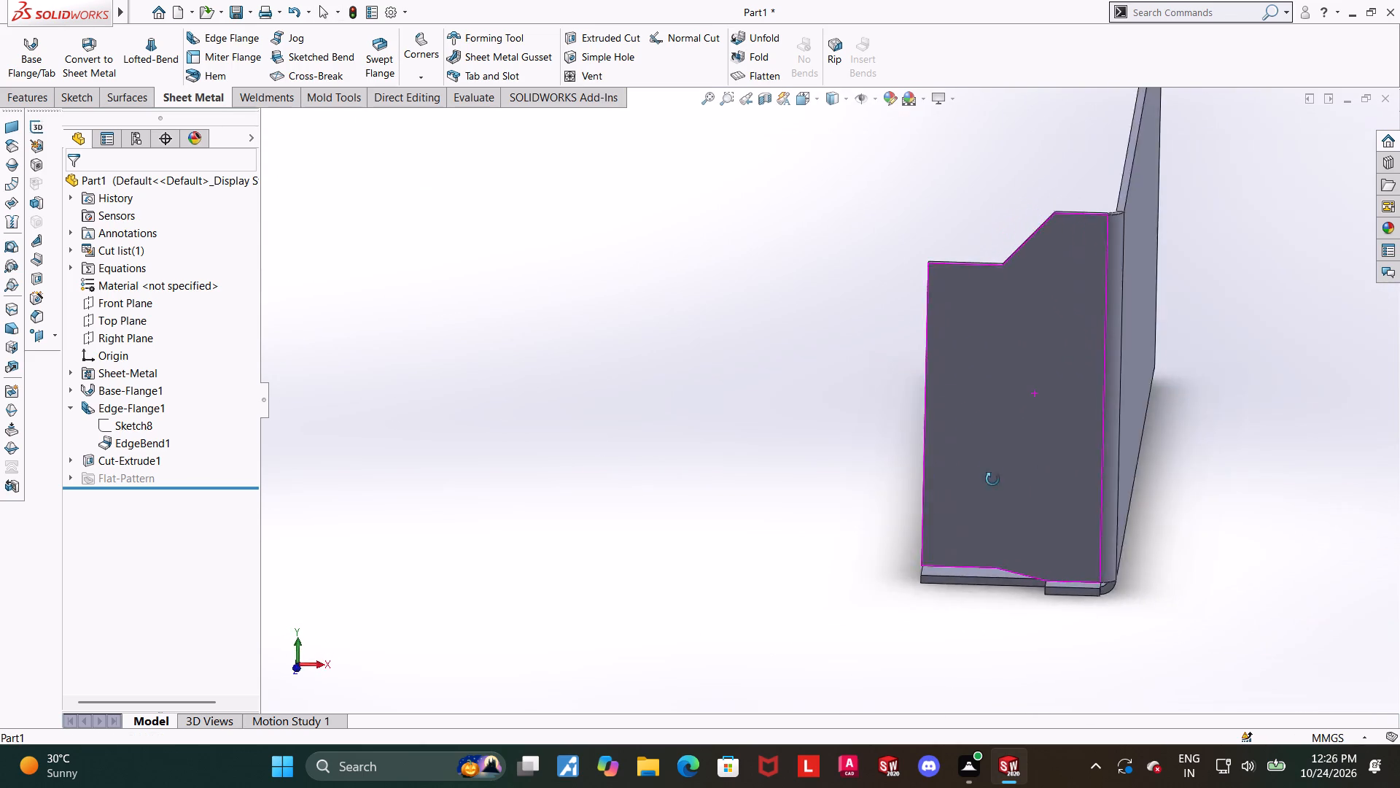
{"action": "middle_click_drag", "start_coordinate": [992, 479], "coordinate": [1009, 447]}
{"action": "scroll", "coordinate": [941, 363], "scroll_direction": "up", "scroll_amount": 3}
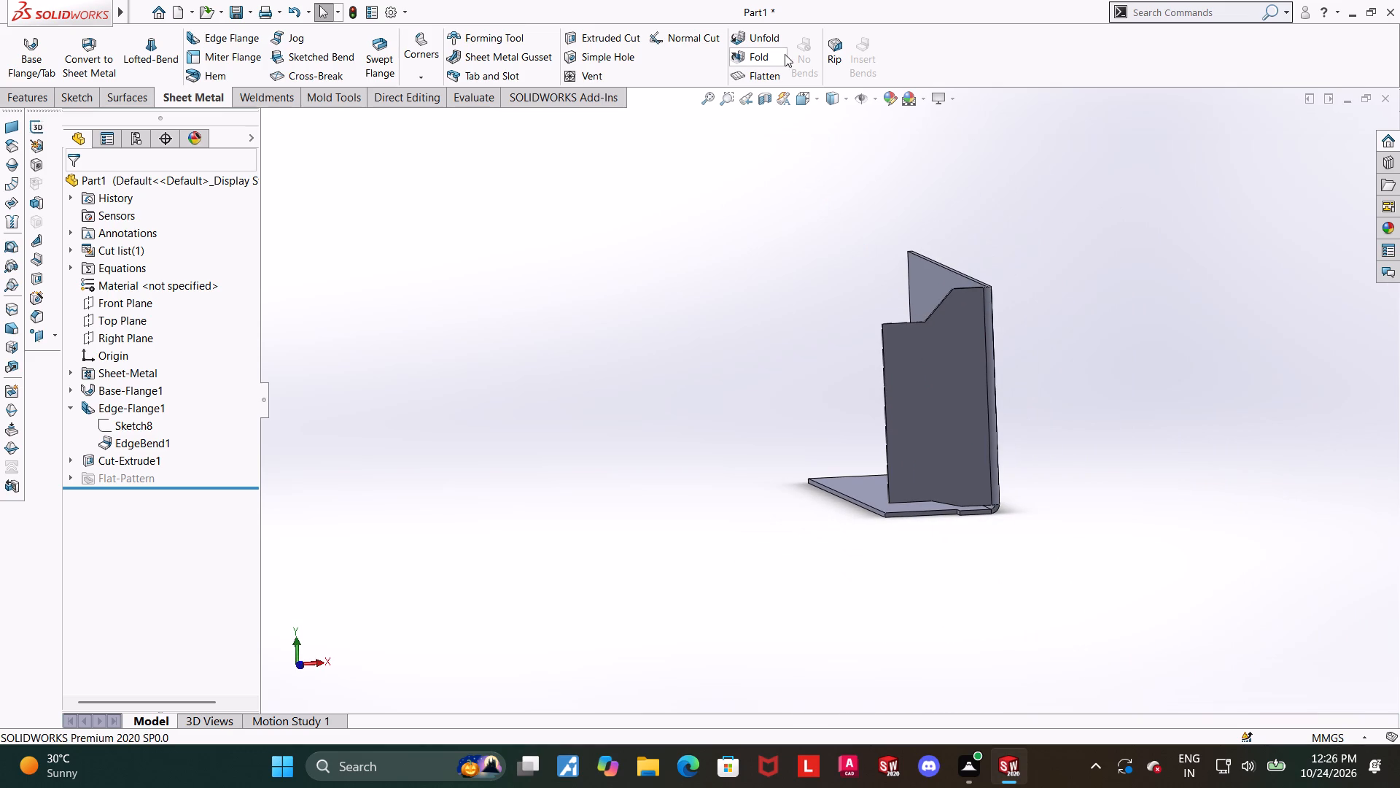
Flatten the sheet metal part and examine the flat pattern around the stepped cut and bend relief.
{"action": "left_click", "coordinate": [766, 67]}
{"action": "middle_click_drag", "start_coordinate": [1035, 511], "coordinate": [1090, 476]}
{"action": "scroll", "coordinate": [1185, 388], "scroll_direction": "down", "scroll_amount": 4}
{"action": "scroll", "coordinate": [1170, 457], "scroll_direction": "up", "scroll_amount": 2}
{"action": "middle_click_drag", "start_coordinate": [1164, 457], "coordinate": [1200, 464]}
{"action": "scroll", "coordinate": [1200, 464], "scroll_direction": "up", "scroll_amount": 1}
{"action": "scroll", "coordinate": [989, 538], "scroll_direction": "down", "scroll_amount": 2}
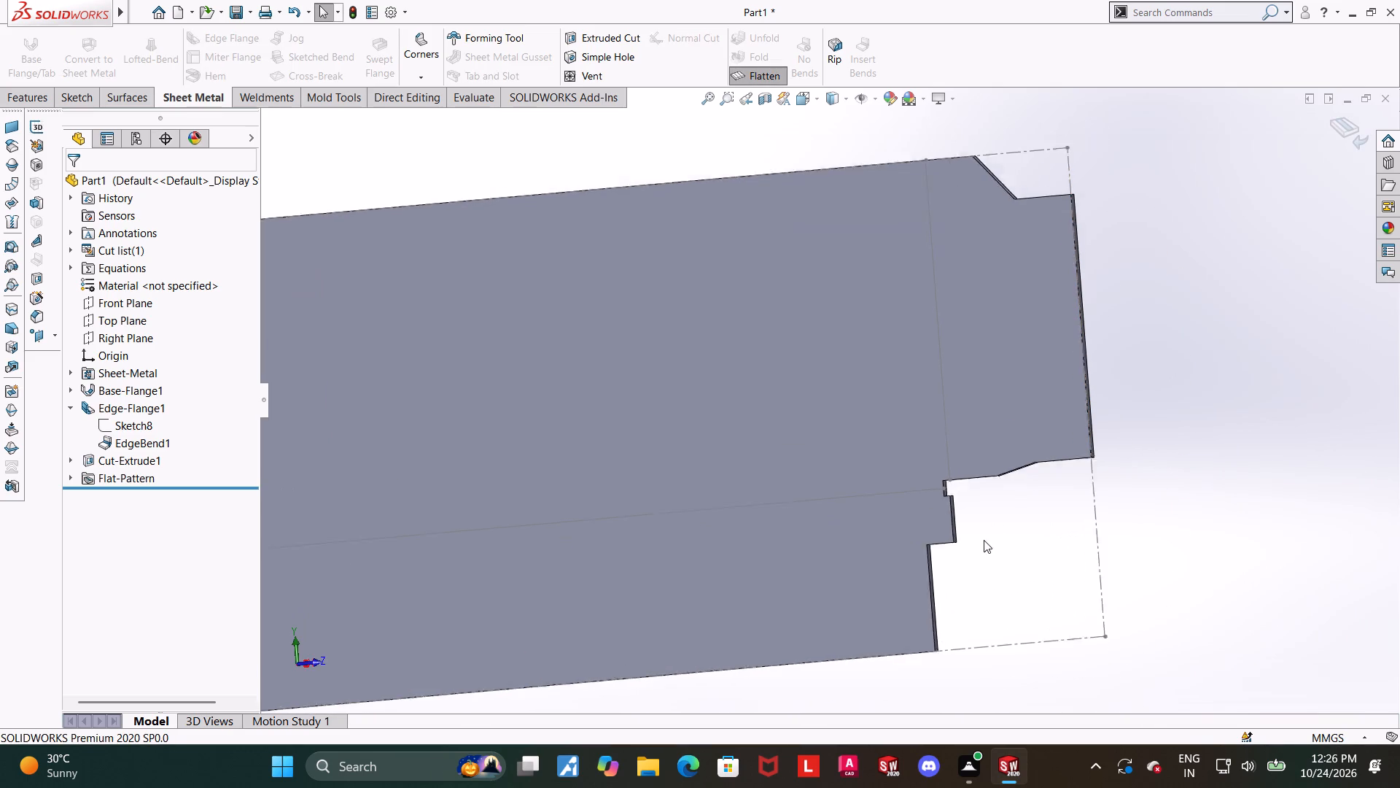
{"action": "scroll", "coordinate": [984, 540], "scroll_direction": "down", "scroll_amount": 2}
{"action": "scroll", "coordinate": [884, 412], "scroll_direction": "down", "scroll_amount": 2}
{"action": "scroll", "coordinate": [899, 444], "scroll_direction": "up", "scroll_amount": 3}
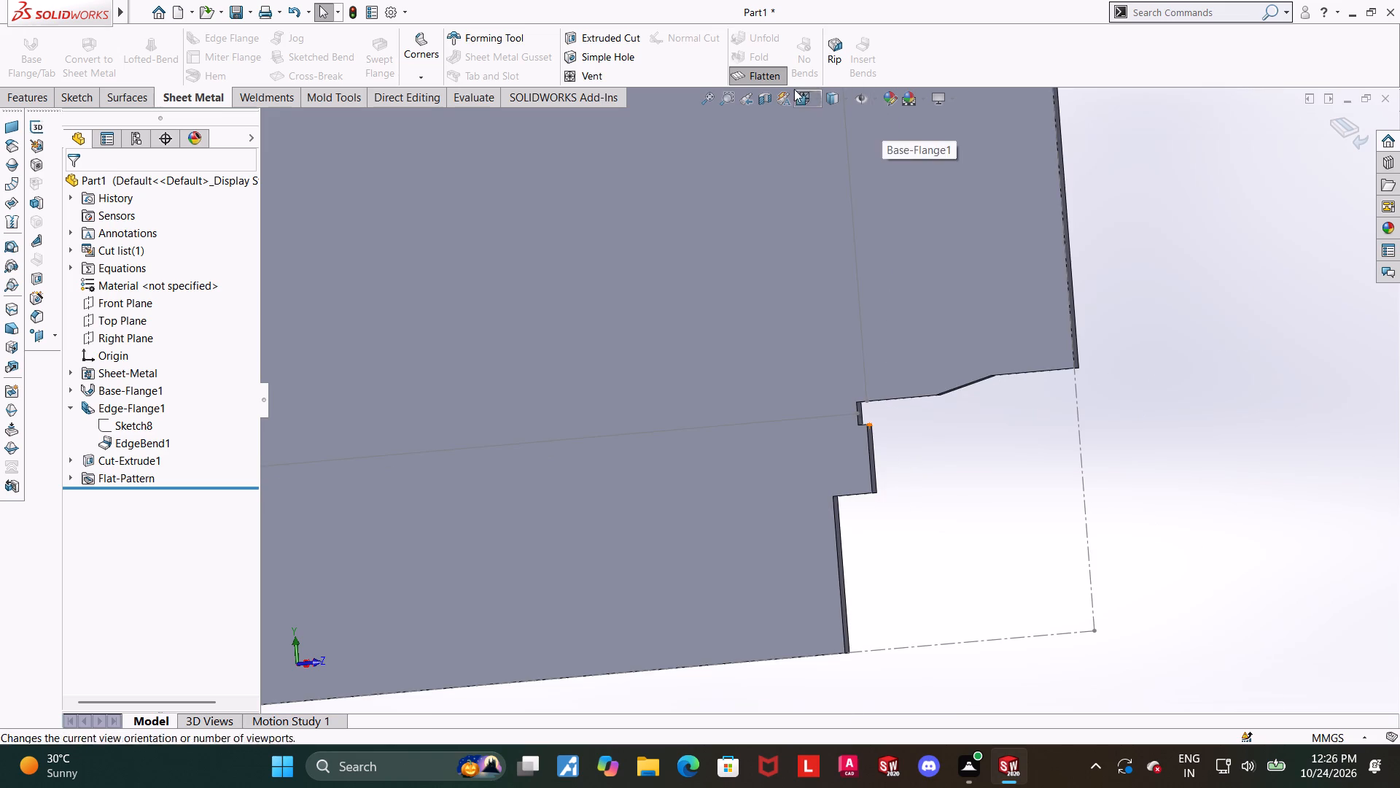
Return the part to its folded state and inspect the corner where the edge flange meets the bottom leg.
{"action": "left_click", "coordinate": [768, 67]}
{"action": "scroll", "coordinate": [839, 406], "scroll_direction": "down", "scroll_amount": 9}
{"action": "middle_click_drag", "start_coordinate": [893, 396], "coordinate": [837, 181]}
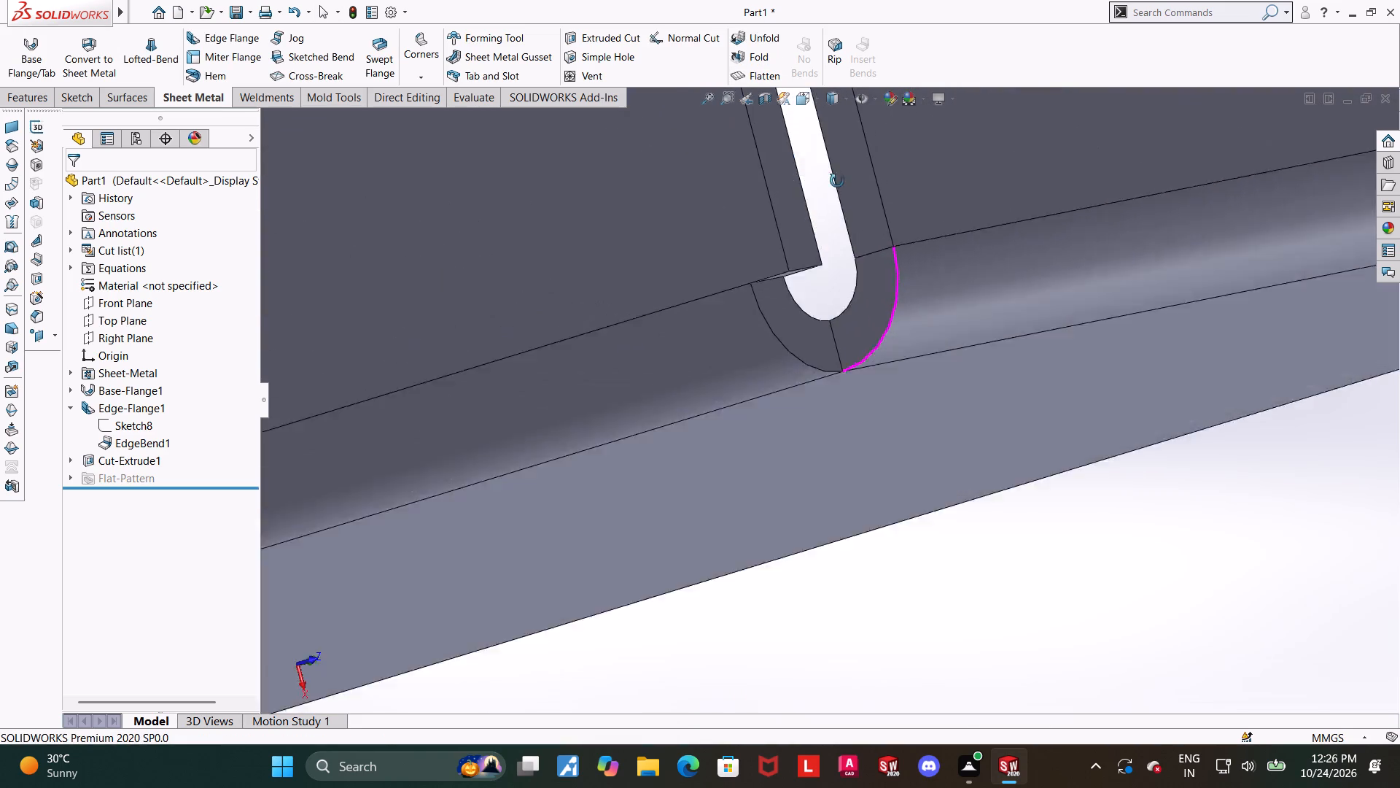
{"action": "middle_click_drag", "start_coordinate": [837, 181], "coordinate": [896, 271]}
{"action": "scroll", "coordinate": [894, 270], "scroll_direction": "up", "scroll_amount": 11}
{"action": "scroll", "coordinate": [855, 352], "scroll_direction": "down", "scroll_amount": 3}
{"action": "middle_click_drag", "start_coordinate": [838, 360], "coordinate": [785, 525]}
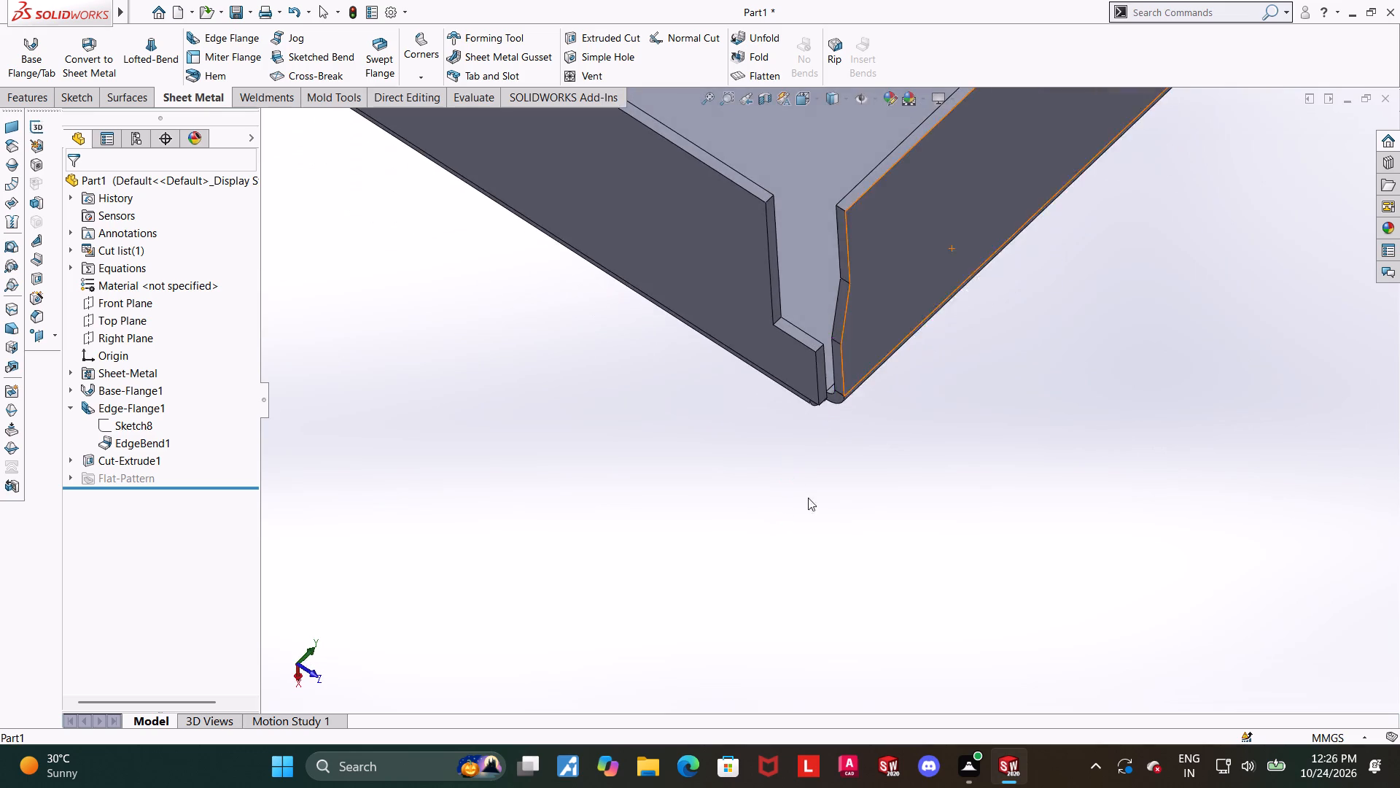
{"action": "middle_click_drag", "start_coordinate": [797, 309], "coordinate": [637, 403]}
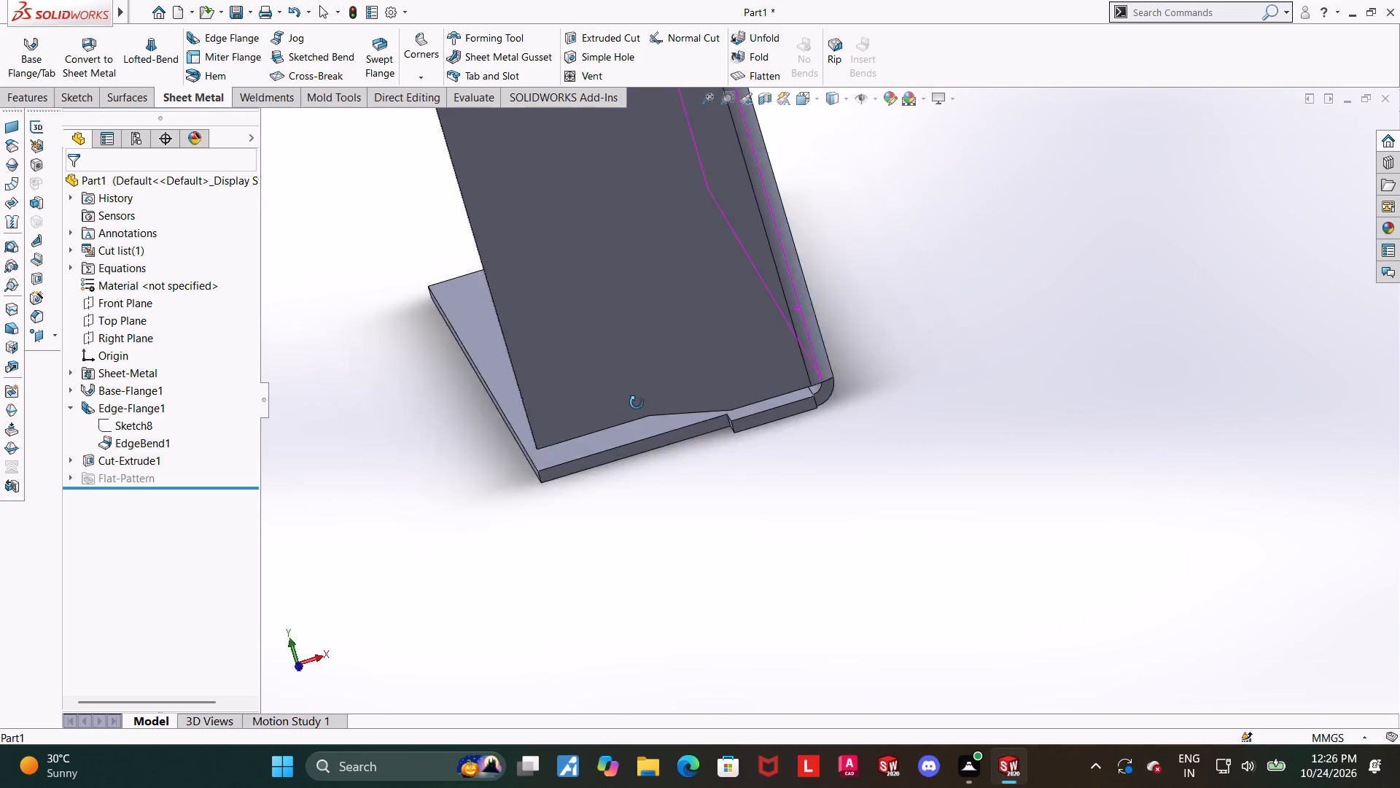
{"action": "middle_click_drag", "start_coordinate": [637, 403], "coordinate": [497, 420]}
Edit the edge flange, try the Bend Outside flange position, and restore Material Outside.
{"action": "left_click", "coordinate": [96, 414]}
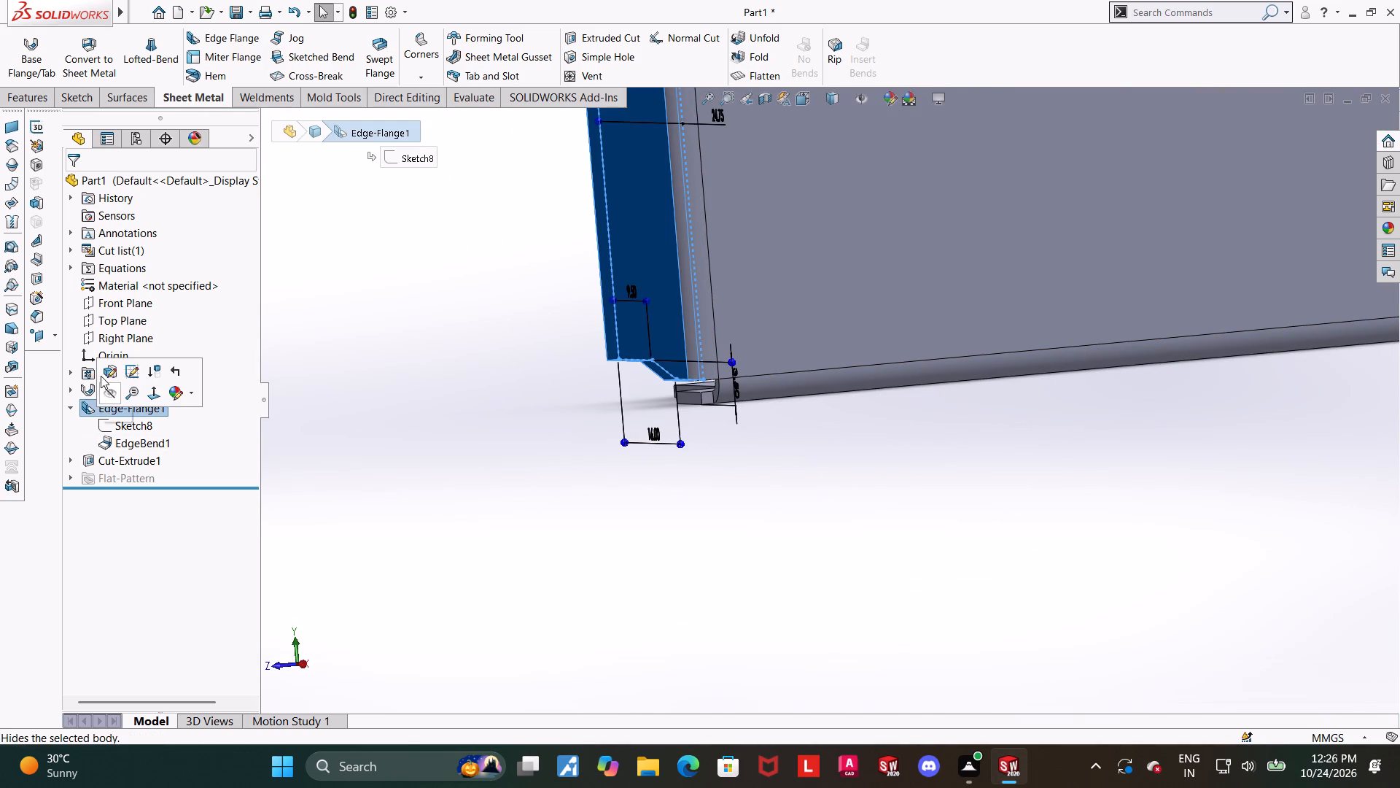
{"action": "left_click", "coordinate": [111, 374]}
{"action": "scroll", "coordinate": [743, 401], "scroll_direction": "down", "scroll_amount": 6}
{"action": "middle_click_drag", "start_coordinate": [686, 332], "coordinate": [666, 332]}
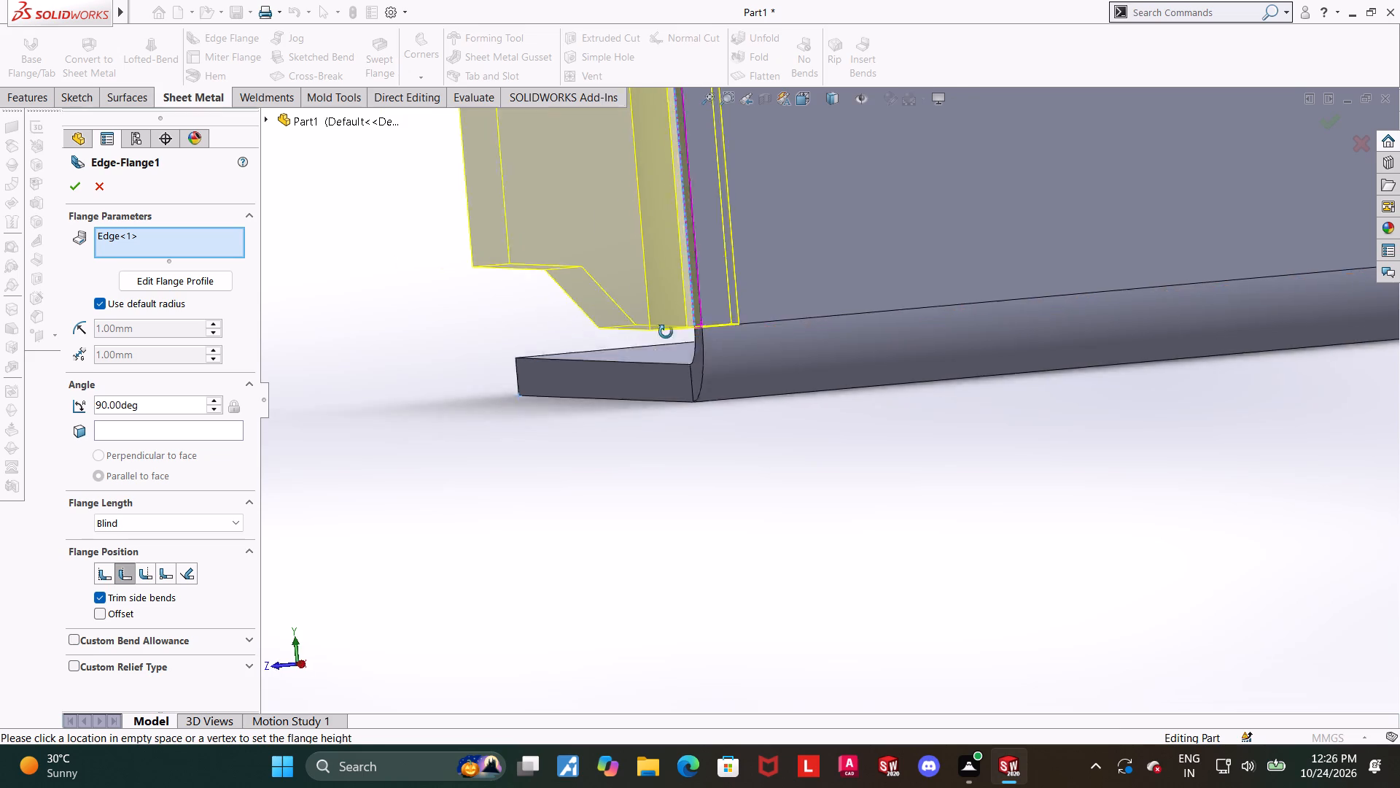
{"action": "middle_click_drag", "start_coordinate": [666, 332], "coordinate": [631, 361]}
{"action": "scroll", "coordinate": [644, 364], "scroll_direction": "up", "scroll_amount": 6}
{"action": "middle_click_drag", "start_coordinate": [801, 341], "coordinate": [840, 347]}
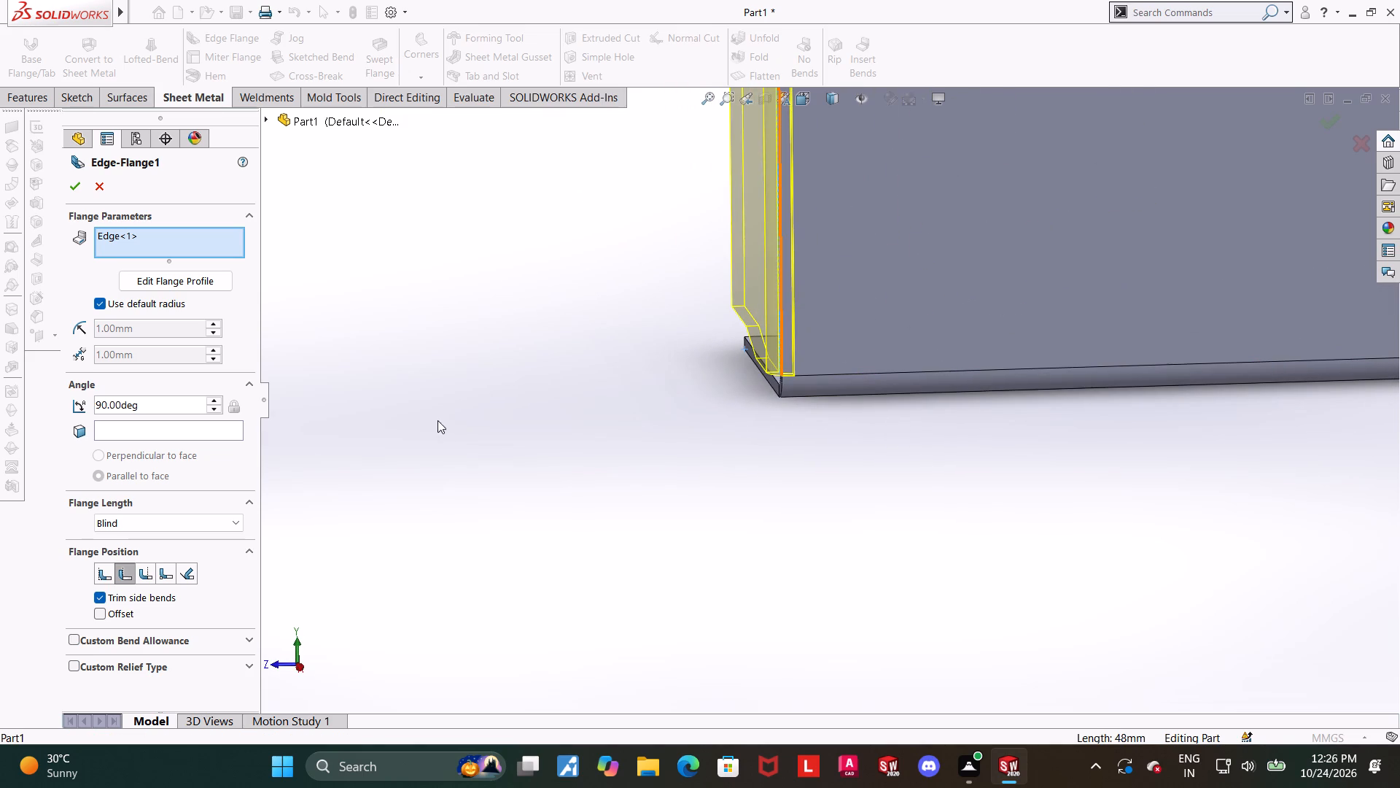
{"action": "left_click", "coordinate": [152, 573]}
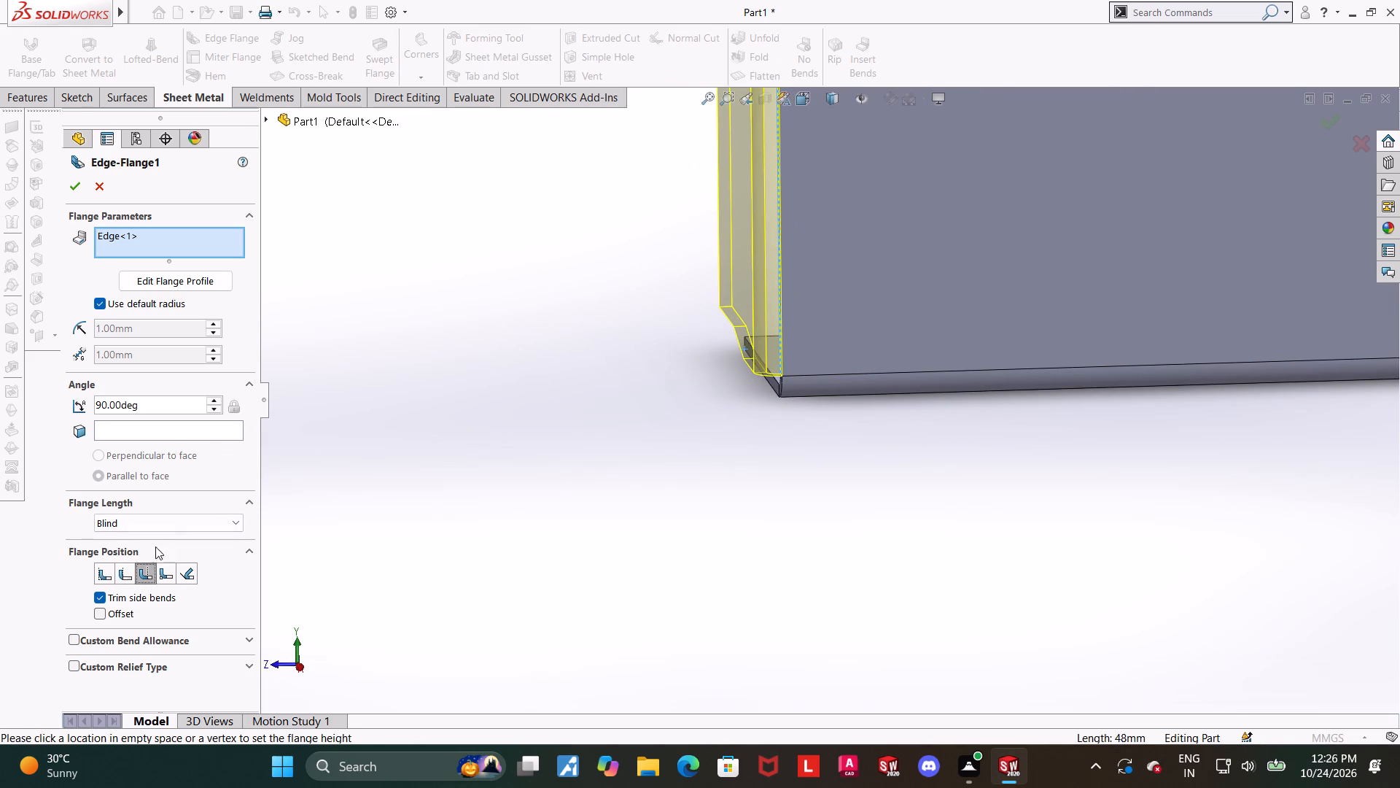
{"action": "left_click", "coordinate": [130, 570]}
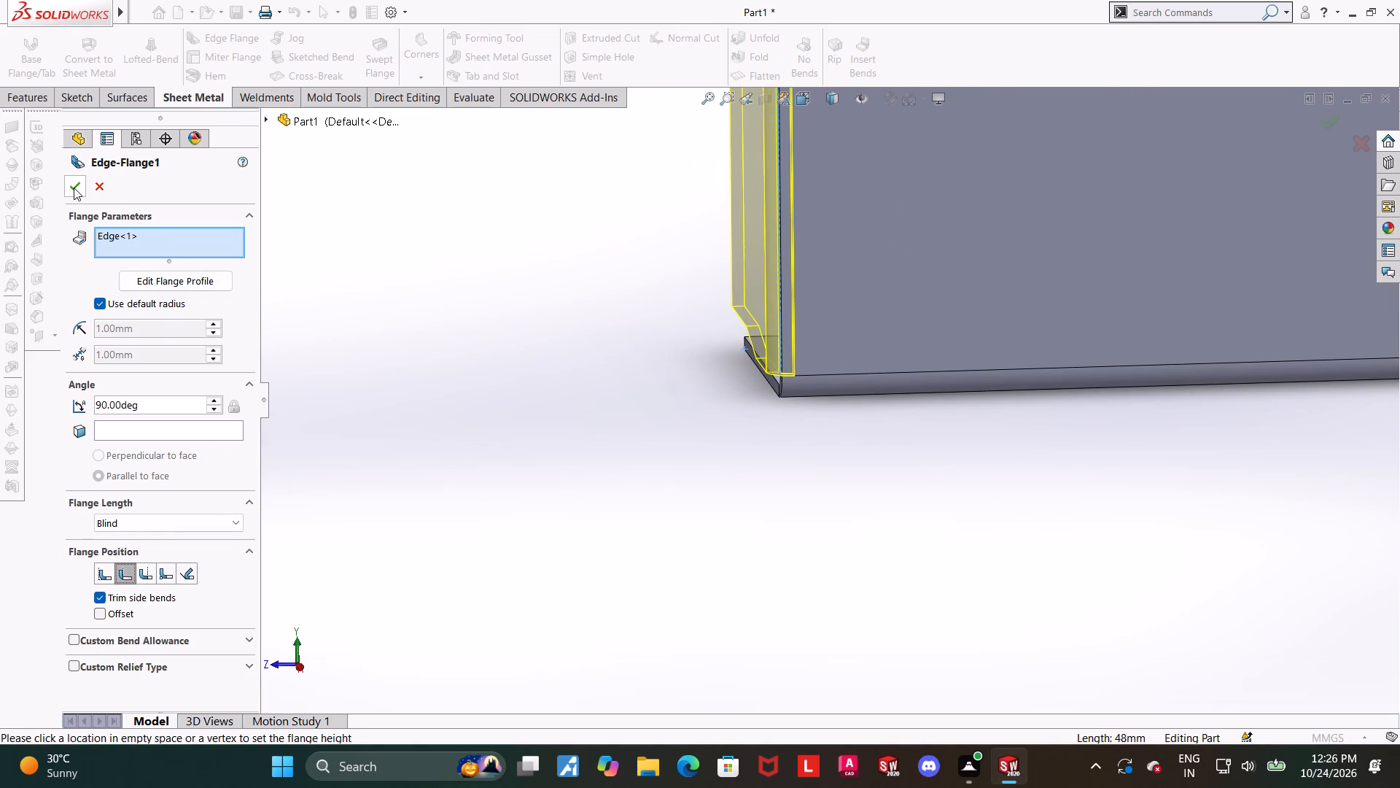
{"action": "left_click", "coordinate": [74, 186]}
Edit the edge flange to turn off Trim side bends, checking the corner in the Right view.
{"action": "scroll", "coordinate": [805, 386], "scroll_direction": "down", "scroll_amount": 5}
{"action": "middle_click_drag", "start_coordinate": [802, 404], "coordinate": [798, 385]}
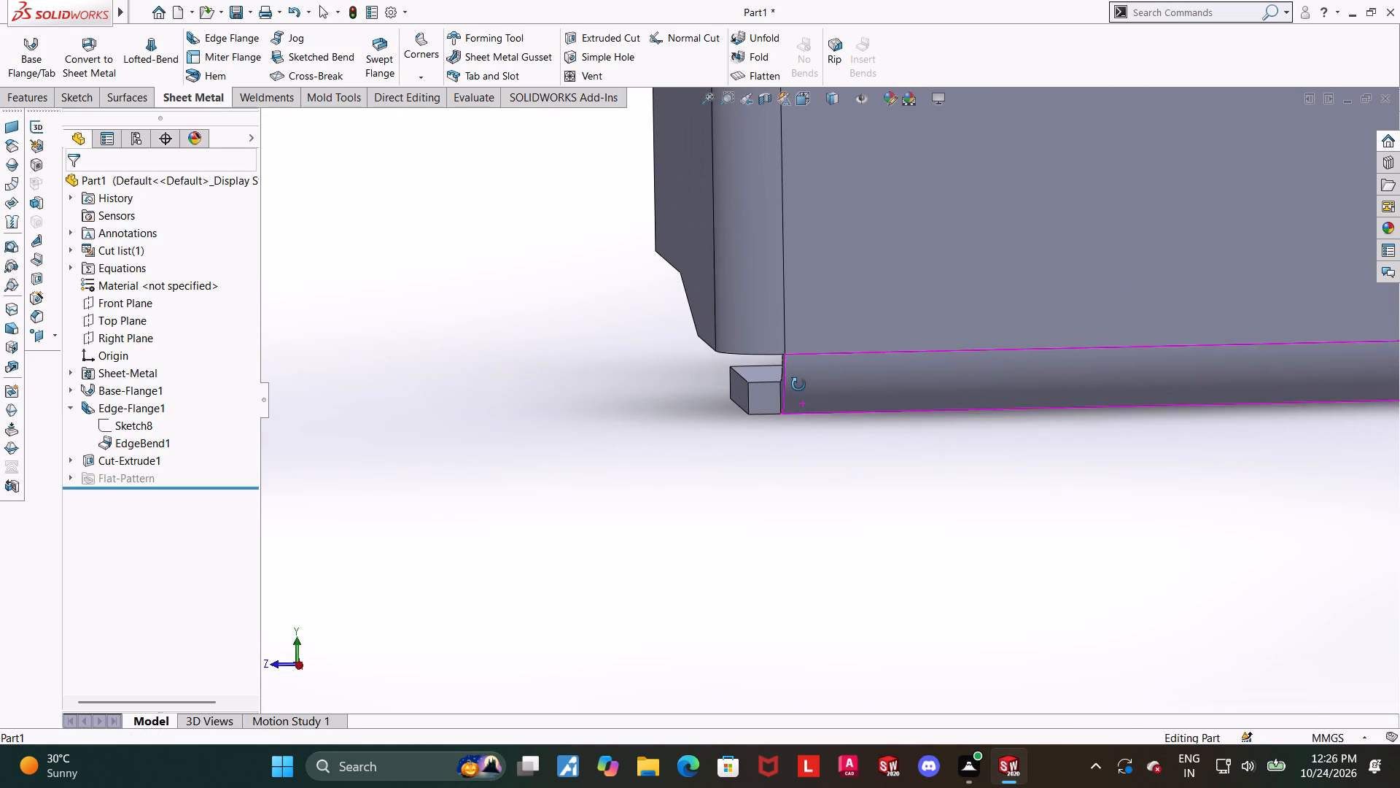
{"action": "middle_click_drag", "start_coordinate": [798, 385], "coordinate": [798, 385]}
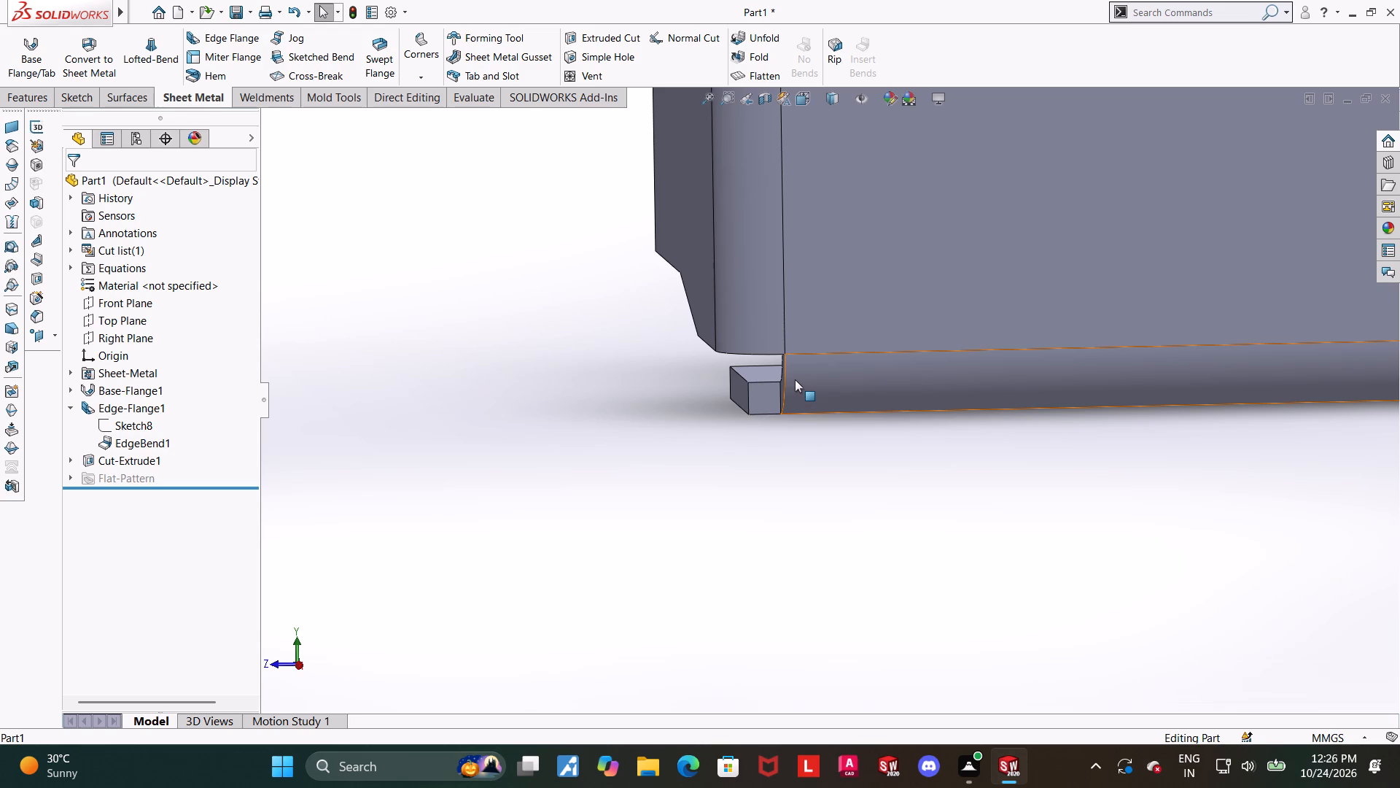
{"action": "scroll", "coordinate": [821, 303], "scroll_direction": "down", "scroll_amount": 4}
{"action": "middle_click_drag", "start_coordinate": [805, 307], "coordinate": [793, 309]}
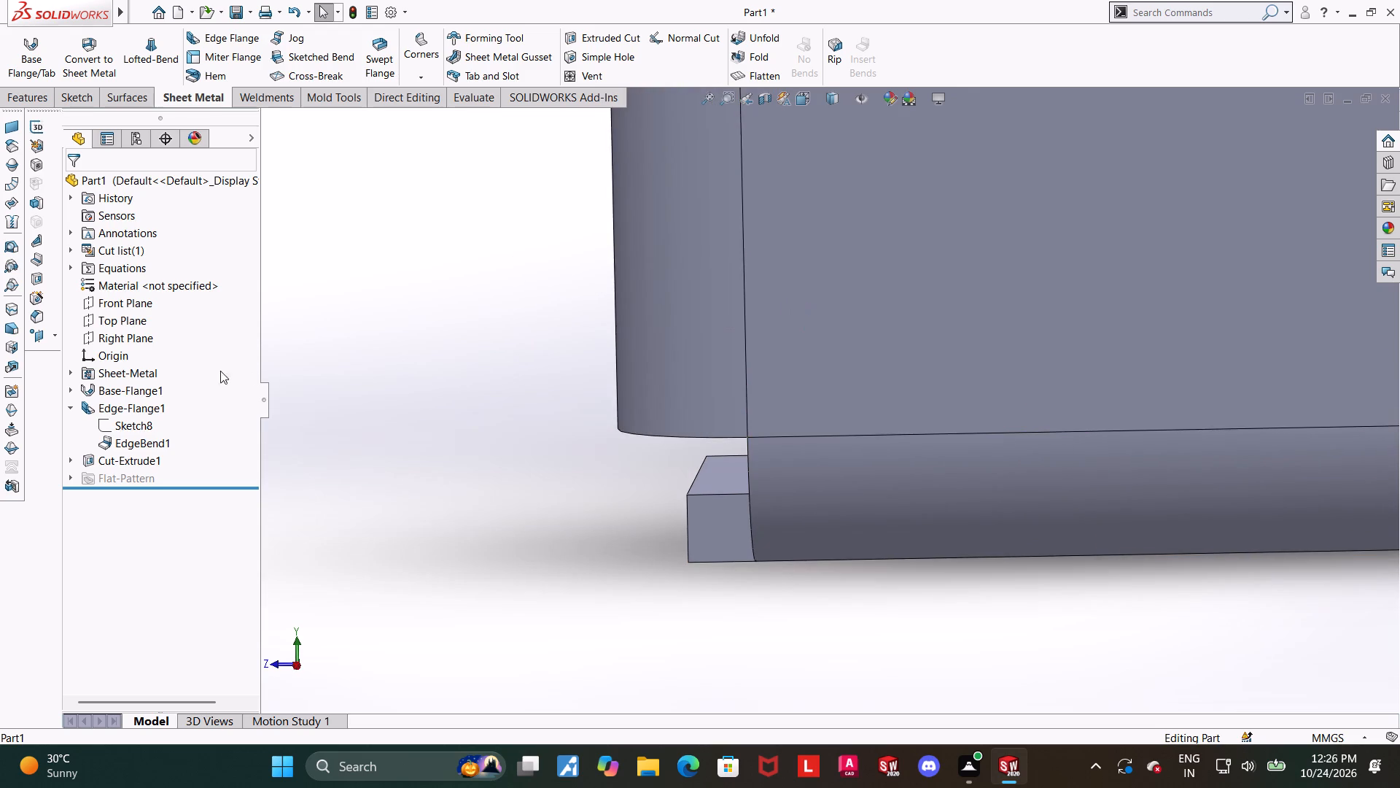
{"action": "left_click", "coordinate": [106, 403]}
{"action": "left_click", "coordinate": [115, 359]}
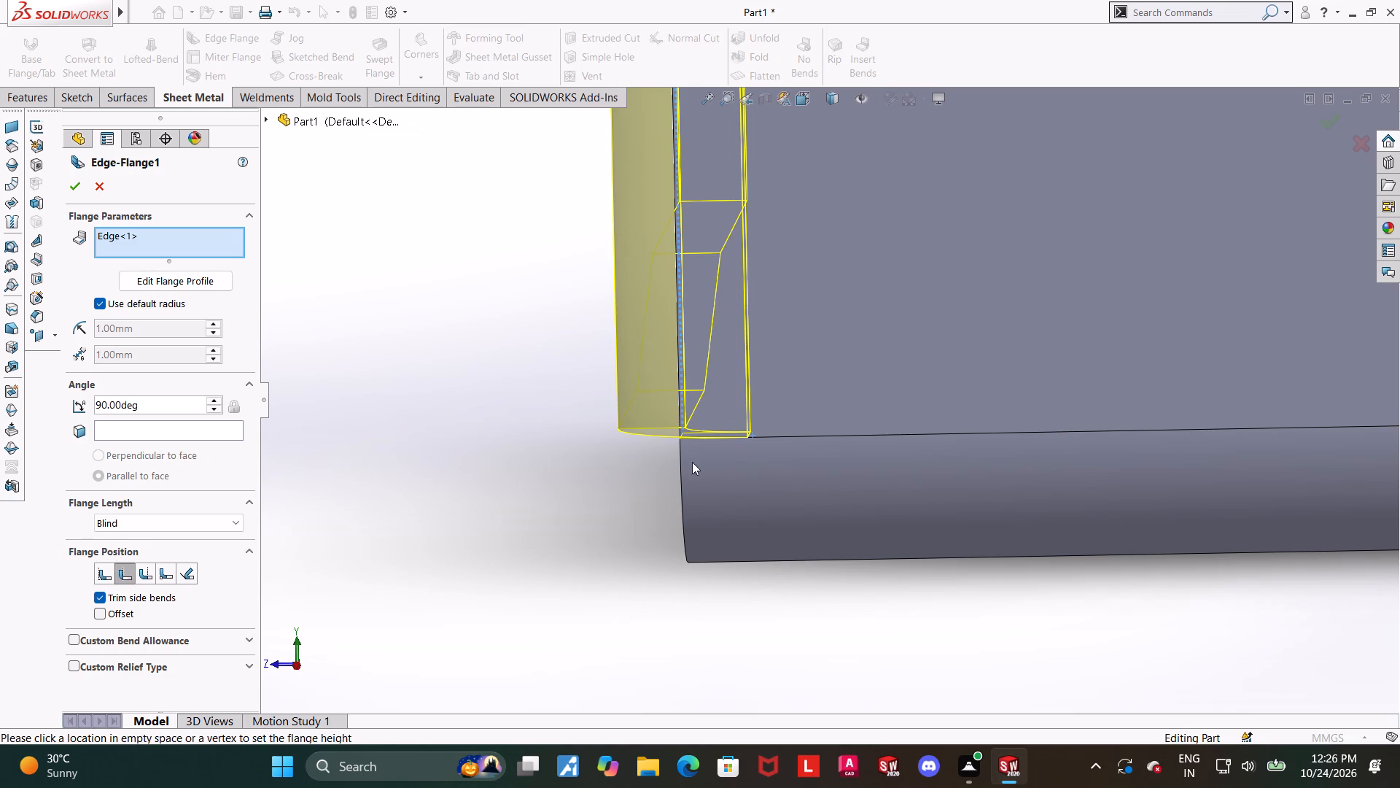
{"action": "left_click", "coordinate": [799, 101]}
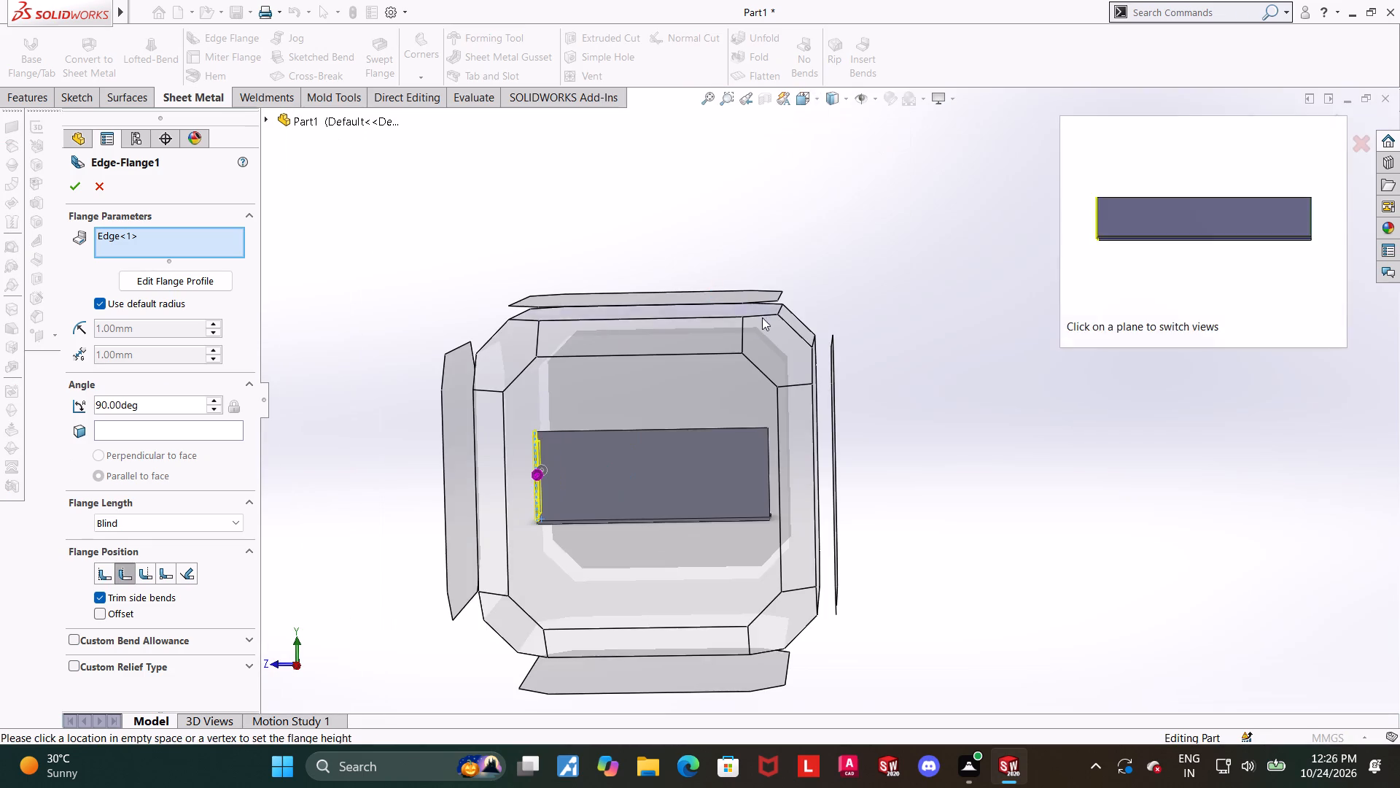
{"action": "left_click", "coordinate": [666, 457]}
{"action": "scroll", "coordinate": [545, 522], "scroll_direction": "down", "scroll_amount": 5}
{"action": "scroll", "coordinate": [693, 439], "scroll_direction": "down", "scroll_amount": 4}
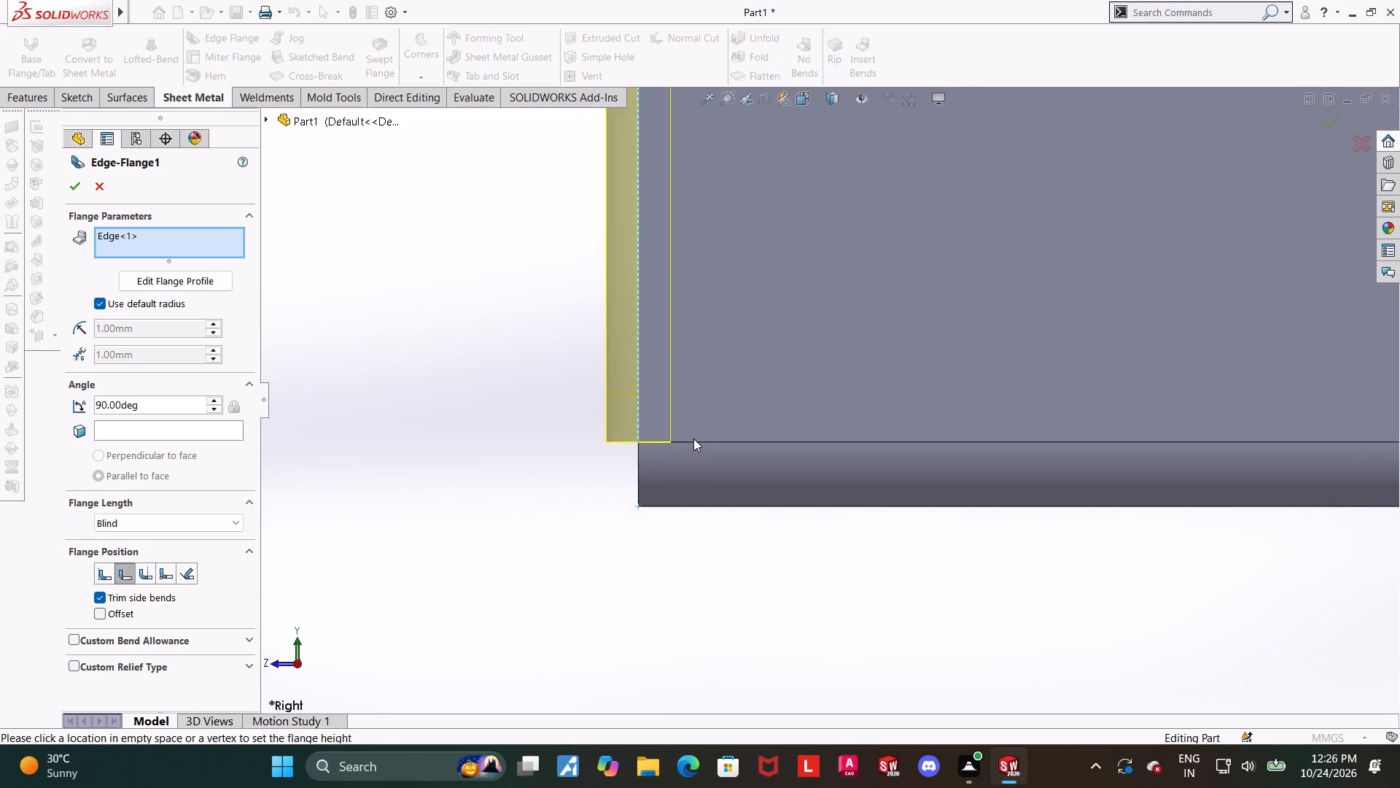
{"action": "scroll", "coordinate": [693, 439], "scroll_direction": "down", "scroll_amount": 5}
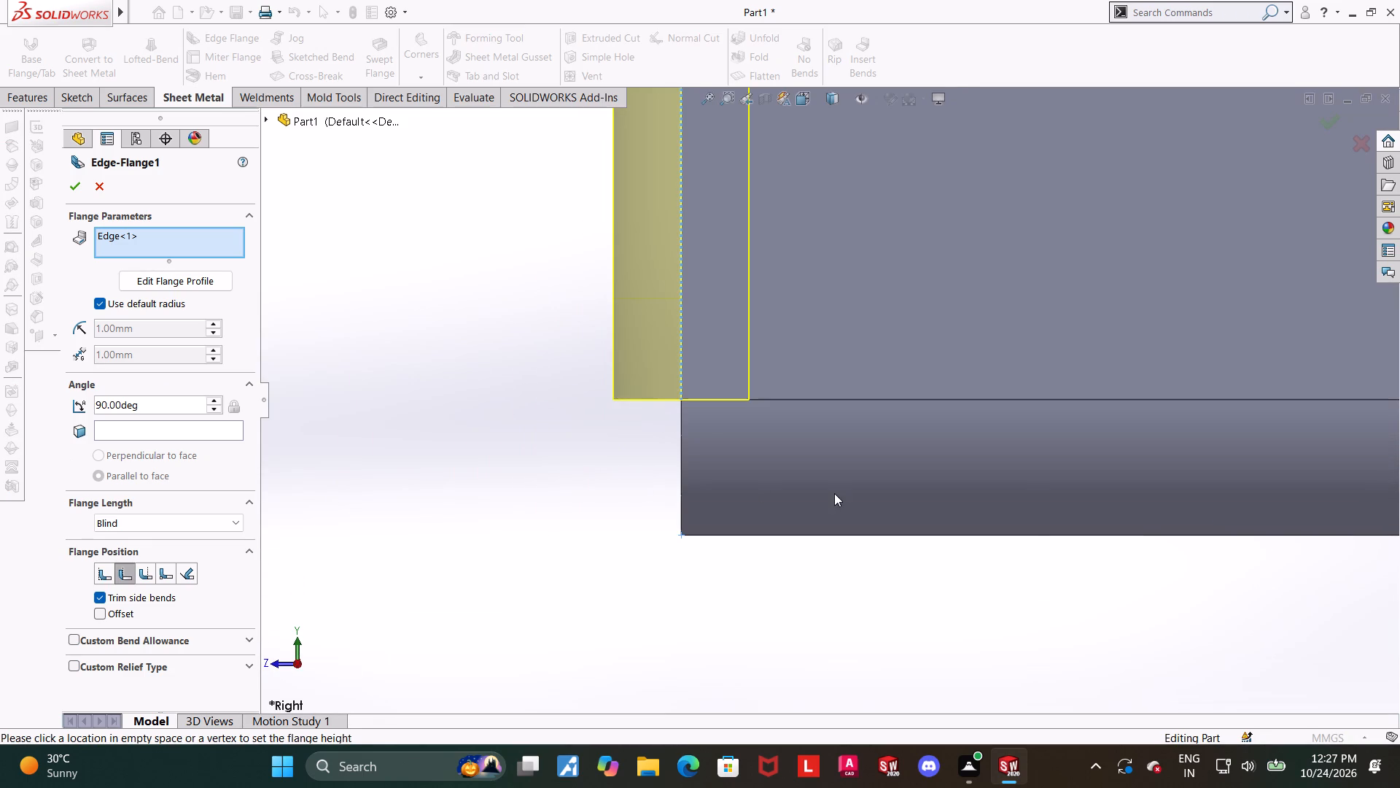
{"action": "scroll", "coordinate": [777, 500], "scroll_direction": "down", "scroll_amount": 1}
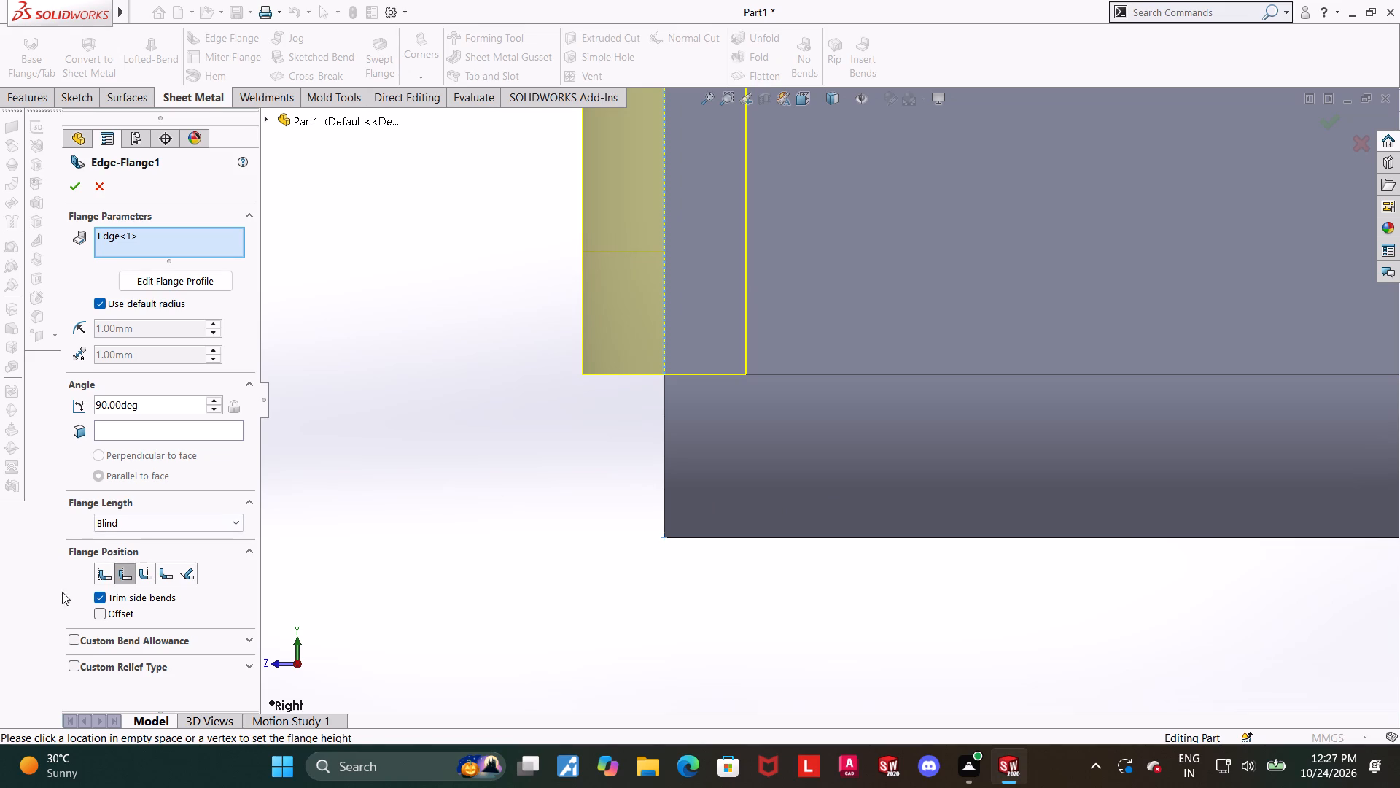
{"action": "left_click", "coordinate": [98, 594]}
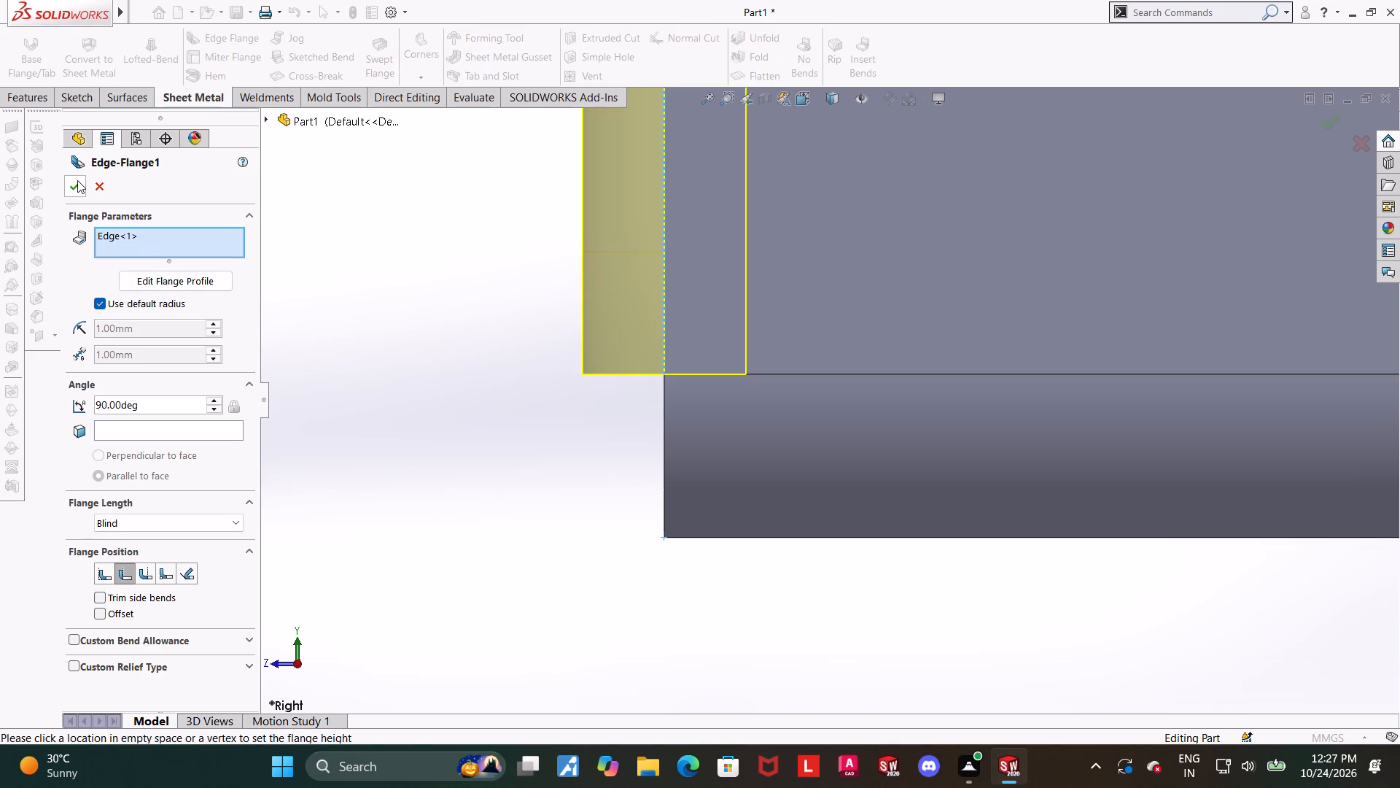
{"action": "left_click", "coordinate": [79, 179]}
Inspect the updated corner, flatten the part, and examine the flat pattern's outline around the stepped notch.
{"action": "scroll", "coordinate": [568, 425], "scroll_direction": "up", "scroll_amount": 5}
{"action": "middle_click_drag", "start_coordinate": [656, 417], "coordinate": [742, 431]}
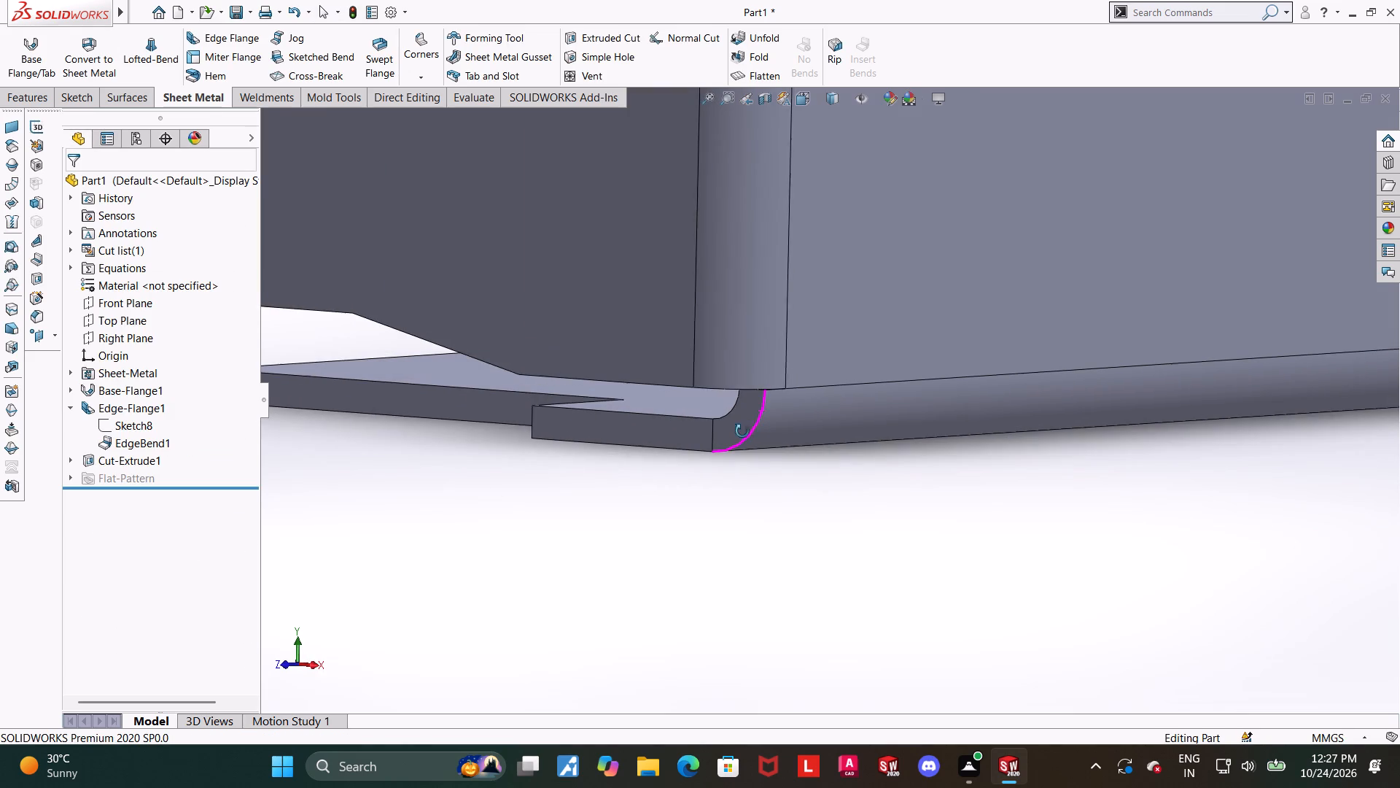
{"action": "middle_click_drag", "start_coordinate": [742, 431], "coordinate": [744, 430]}
{"action": "left_click", "coordinate": [763, 72]}
{"action": "scroll", "coordinate": [796, 222], "scroll_direction": "up", "scroll_amount": 4}
{"action": "scroll", "coordinate": [828, 322], "scroll_direction": "up", "scroll_amount": 2}
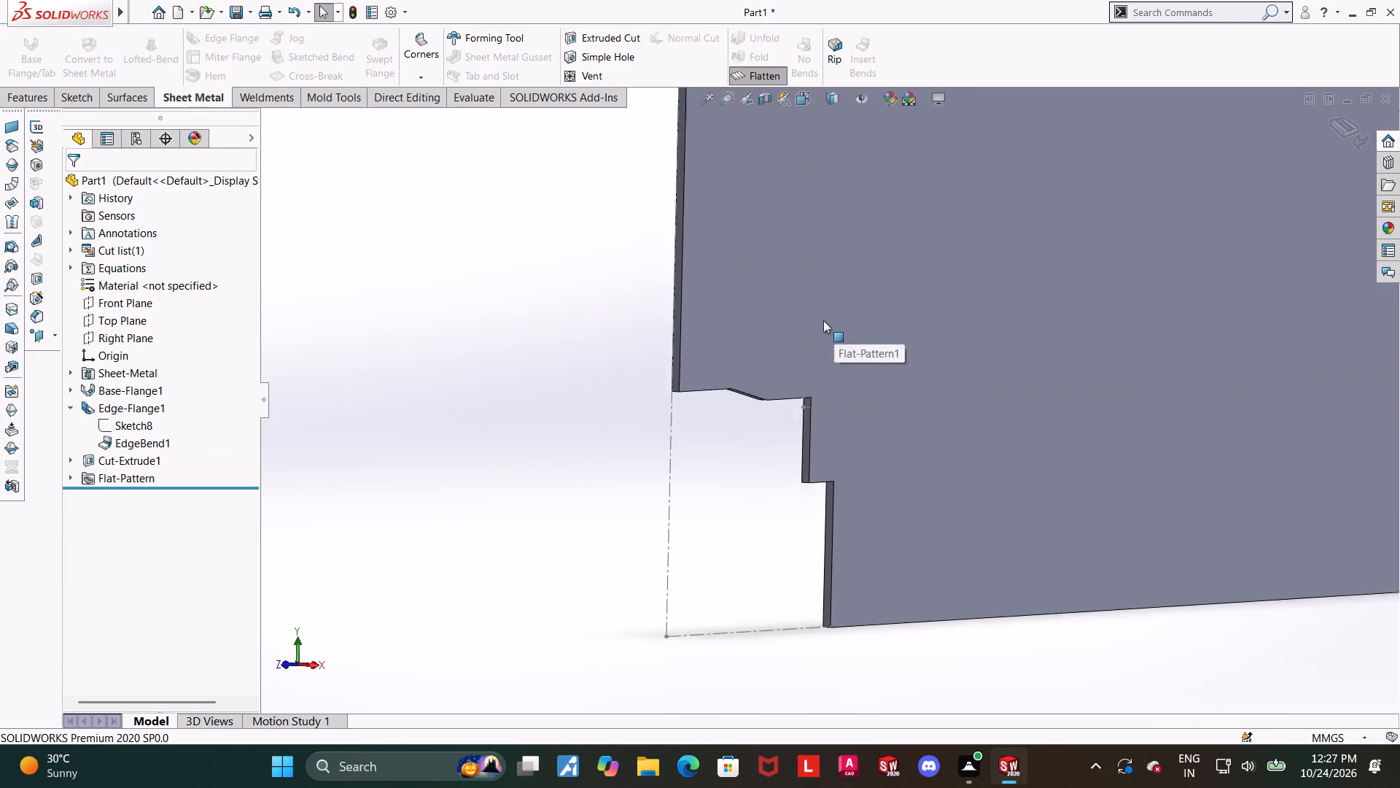
{"action": "scroll", "coordinate": [823, 320], "scroll_direction": "up", "scroll_amount": 3}
{"action": "middle_click_drag", "start_coordinate": [890, 387], "coordinate": [844, 351]}
{"action": "scroll", "coordinate": [844, 351], "scroll_direction": "up", "scroll_amount": 5}
{"action": "middle_click_drag", "start_coordinate": [845, 355], "coordinate": [825, 360]}
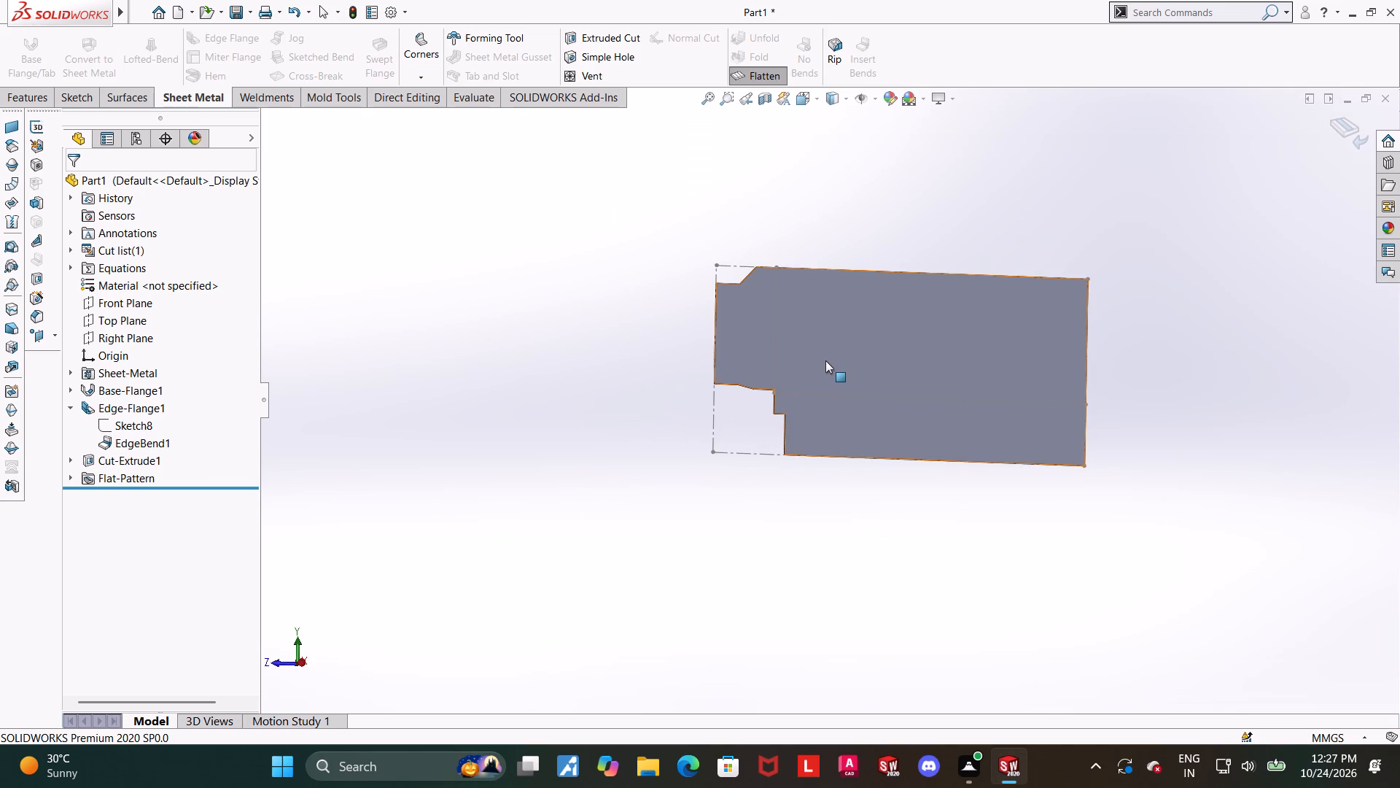
{"action": "scroll", "coordinate": [807, 379], "scroll_direction": "down", "scroll_amount": 4}
{"action": "middle_click_drag", "start_coordinate": [797, 387], "coordinate": [777, 387]}
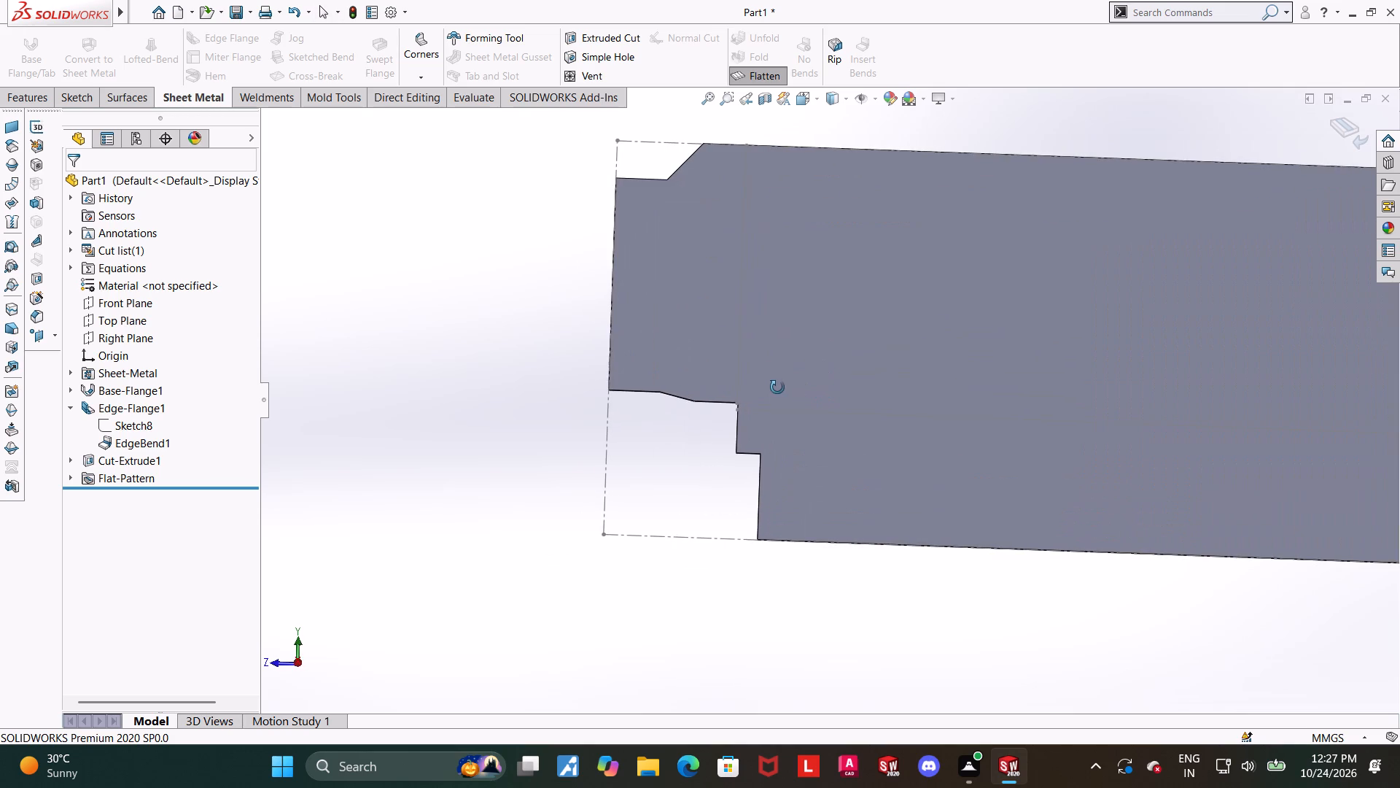
{"action": "middle_click_drag", "start_coordinate": [777, 387], "coordinate": [780, 386]}
{"action": "scroll", "coordinate": [781, 382], "scroll_direction": "up", "scroll_amount": 3}
{"action": "scroll", "coordinate": [775, 385], "scroll_direction": "down", "scroll_amount": 4}
{"action": "middle_click_drag", "start_coordinate": [788, 411], "coordinate": [778, 435]}
{"action": "scroll", "coordinate": [806, 421], "scroll_direction": "up", "scroll_amount": 7}
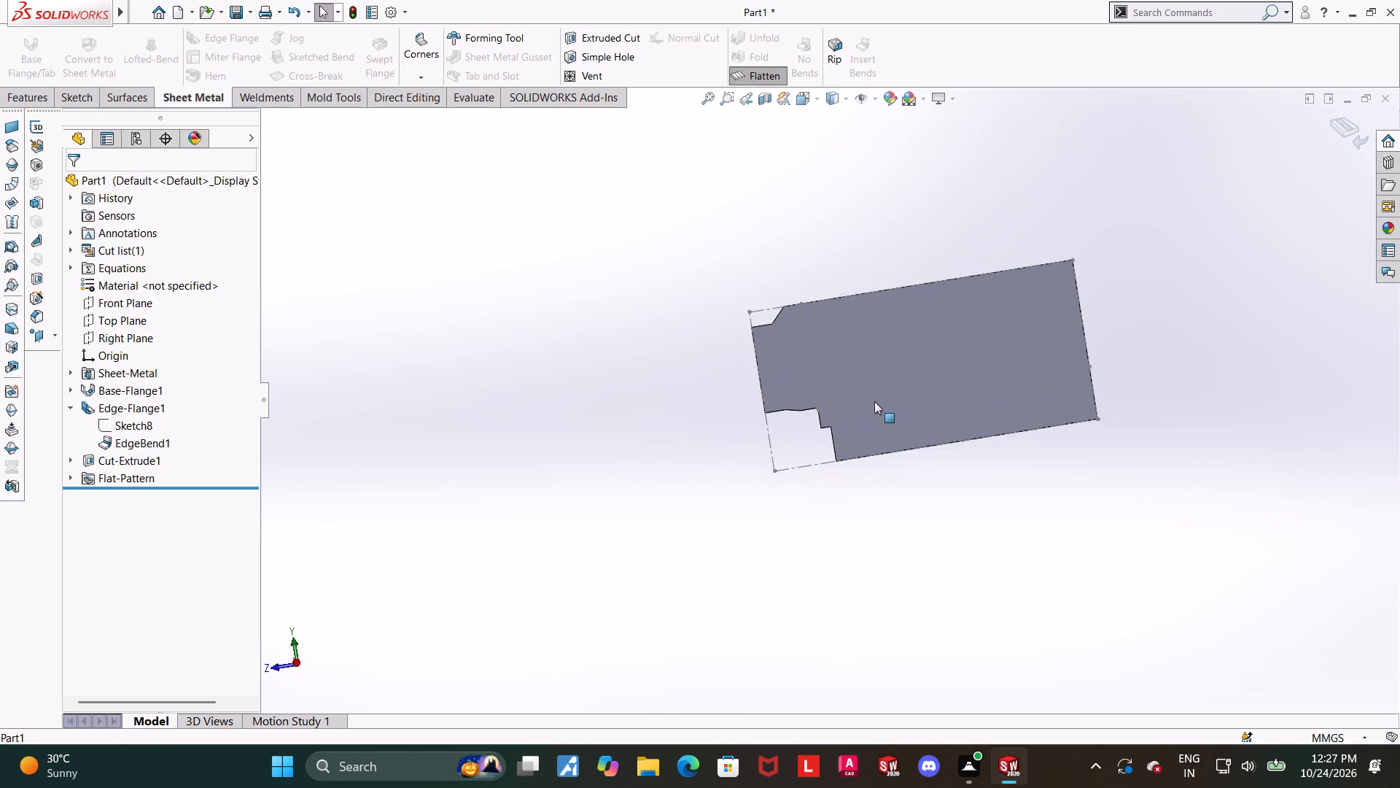
Examine the flat pattern's outline around the stepped notch and the sloped flange edge.
{"action": "scroll", "coordinate": [900, 412], "scroll_direction": "down", "scroll_amount": 5}
{"action": "scroll", "coordinate": [860, 366], "scroll_direction": "down", "scroll_amount": 1}
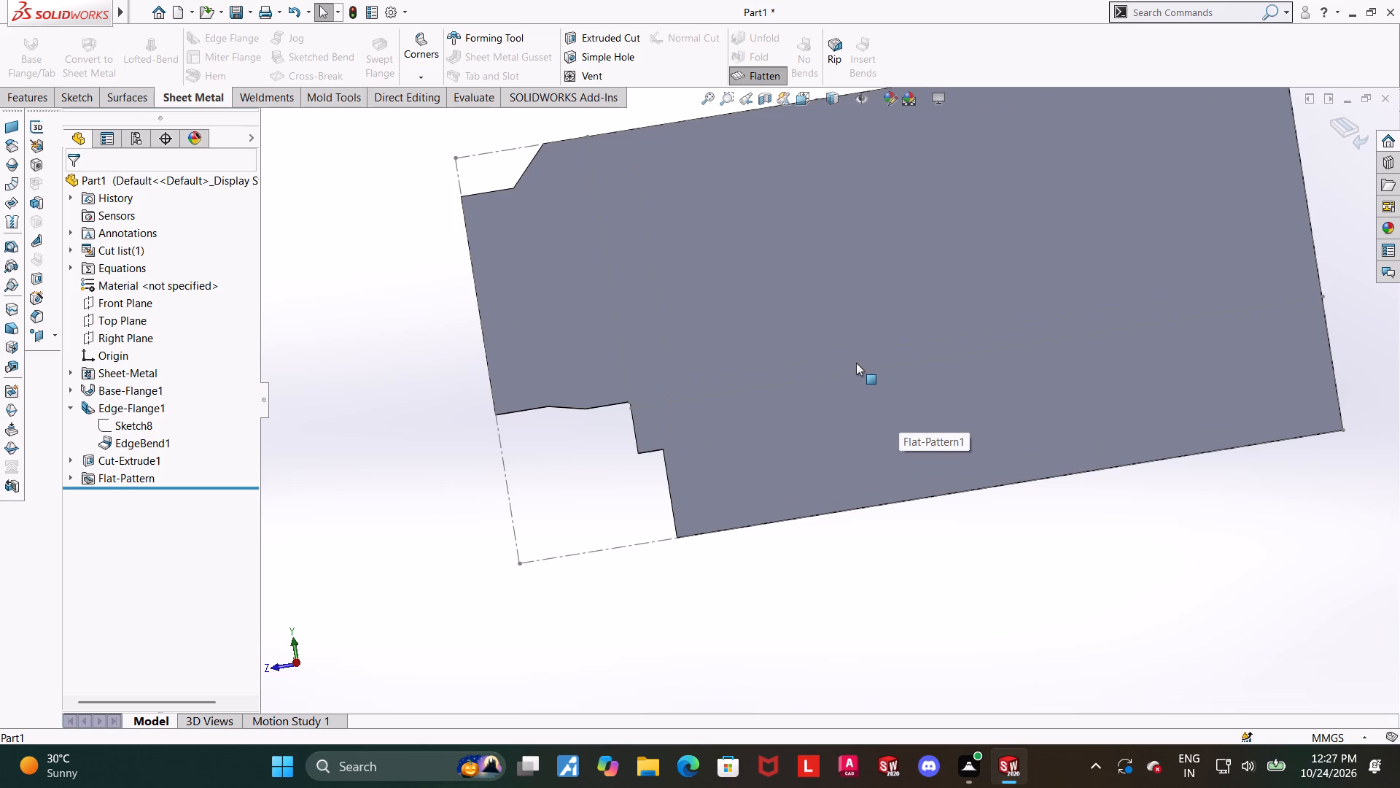
{"action": "scroll", "coordinate": [856, 363], "scroll_direction": "up", "scroll_amount": 1}
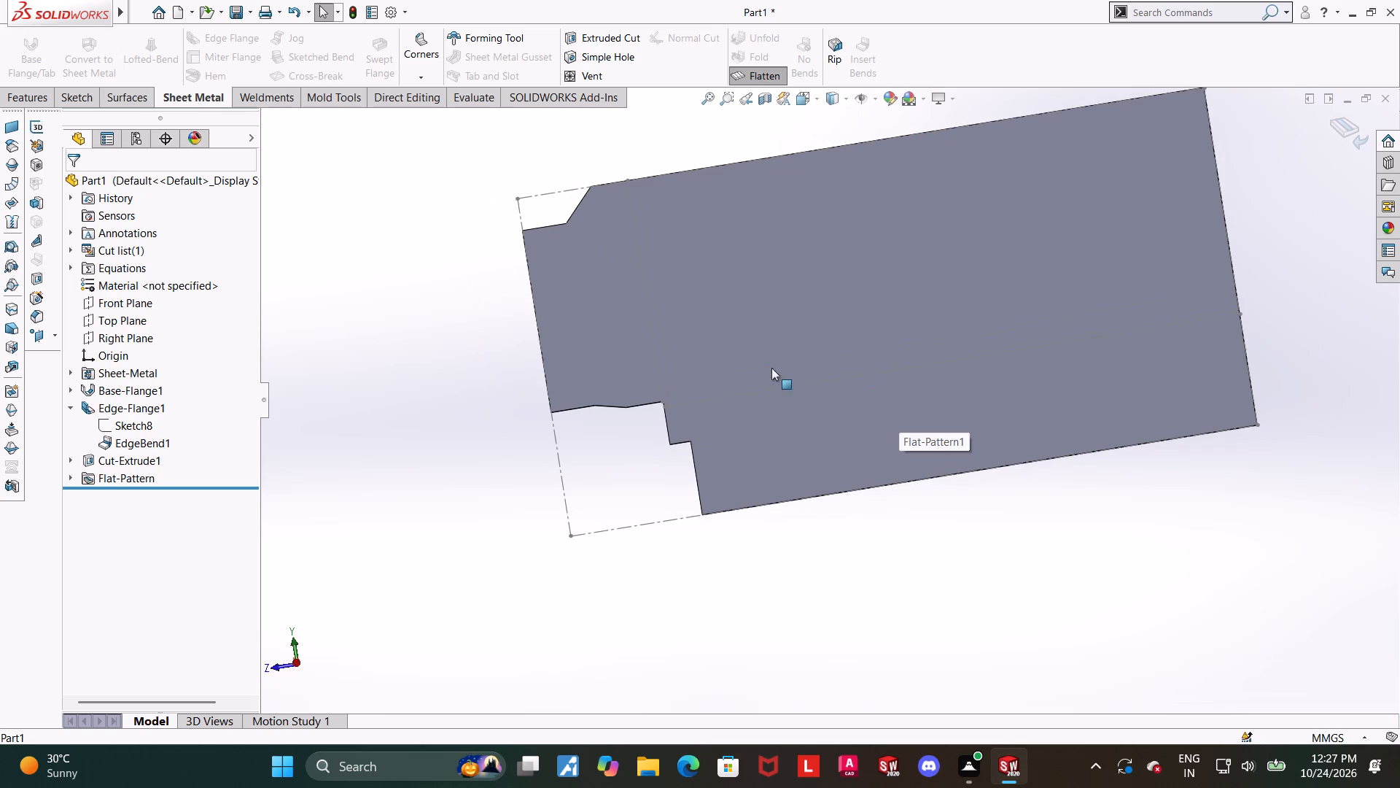
{"action": "scroll", "coordinate": [761, 371], "scroll_direction": "down", "scroll_amount": 2}
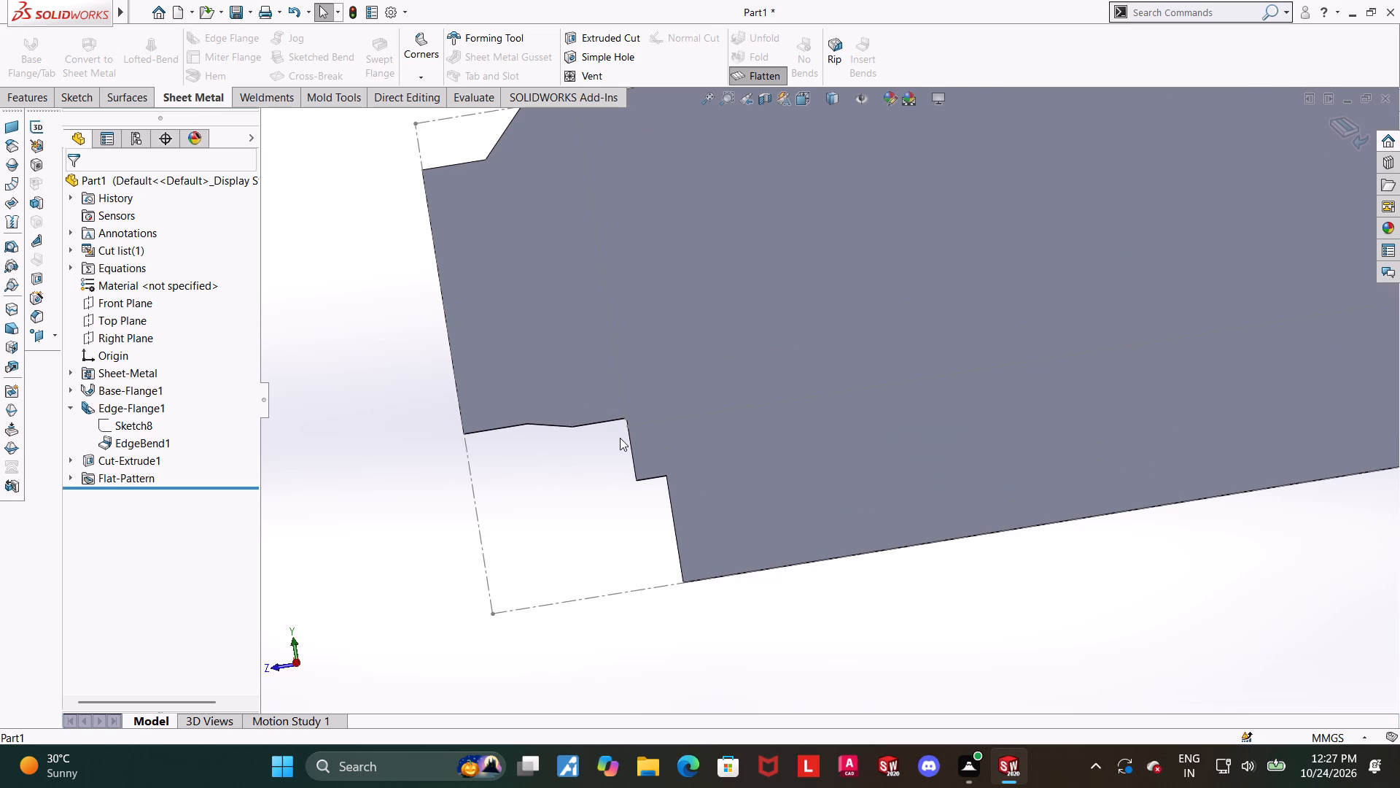
{"action": "scroll", "coordinate": [620, 438], "scroll_direction": "up", "scroll_amount": 3}
{"action": "scroll", "coordinate": [752, 430], "scroll_direction": "down", "scroll_amount": 7}
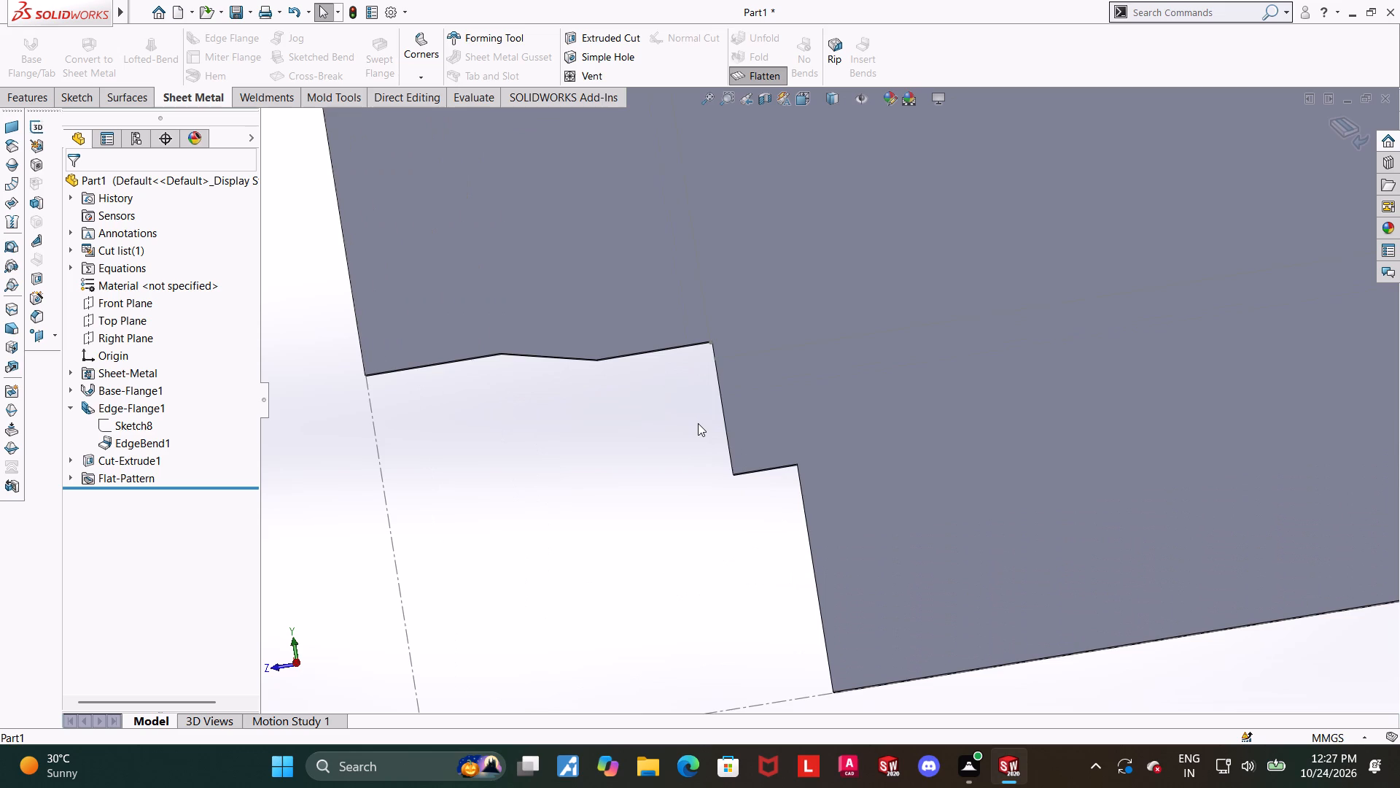
{"action": "scroll", "coordinate": [698, 423], "scroll_direction": "up", "scroll_amount": 3}
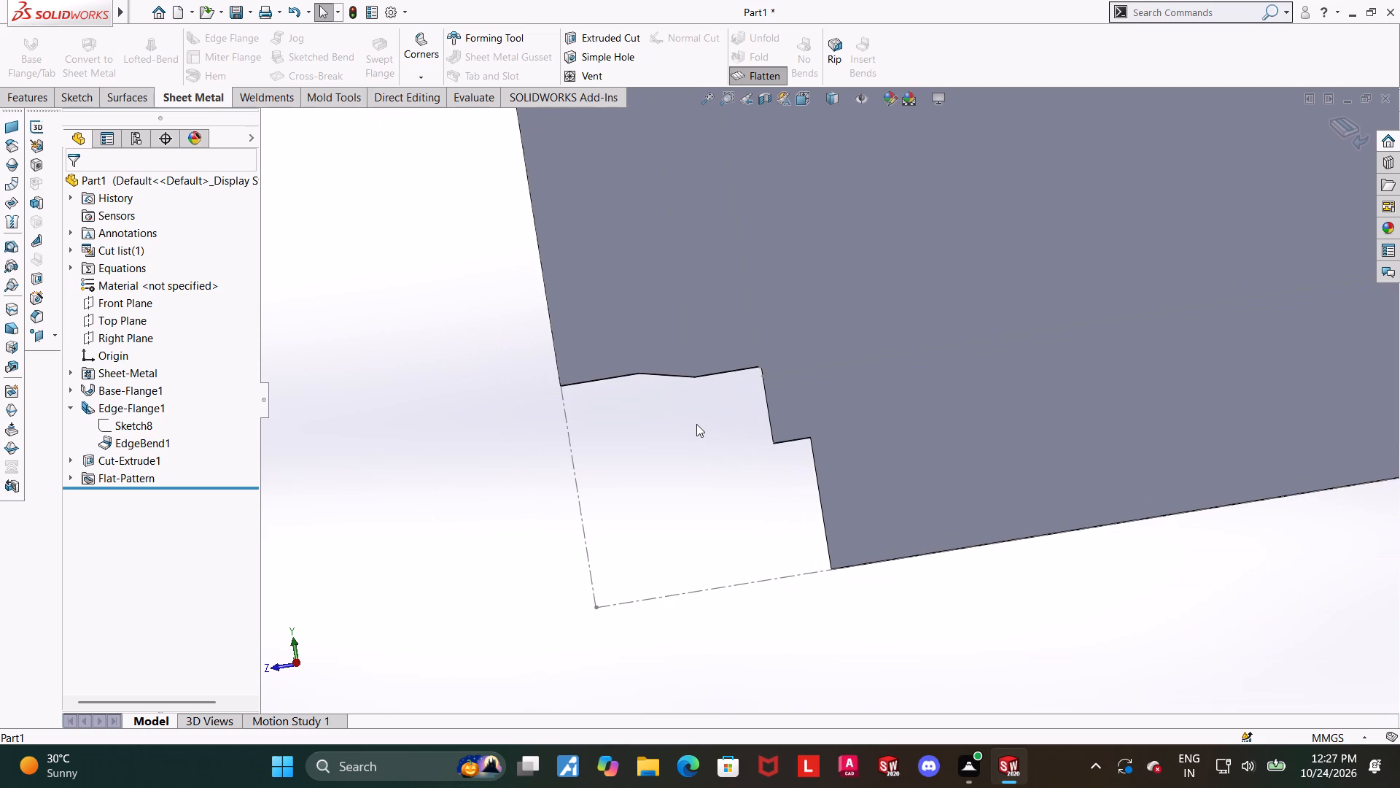
{"action": "scroll", "coordinate": [696, 424], "scroll_direction": "up", "scroll_amount": 2}
{"action": "scroll", "coordinate": [832, 429], "scroll_direction": "up", "scroll_amount": 1}
Examine the tilted flat pattern, checking where the two bend lines meet at the stepped notch's inner corner.
{"action": "middle_click_drag", "start_coordinate": [832, 429], "coordinate": [828, 347]}
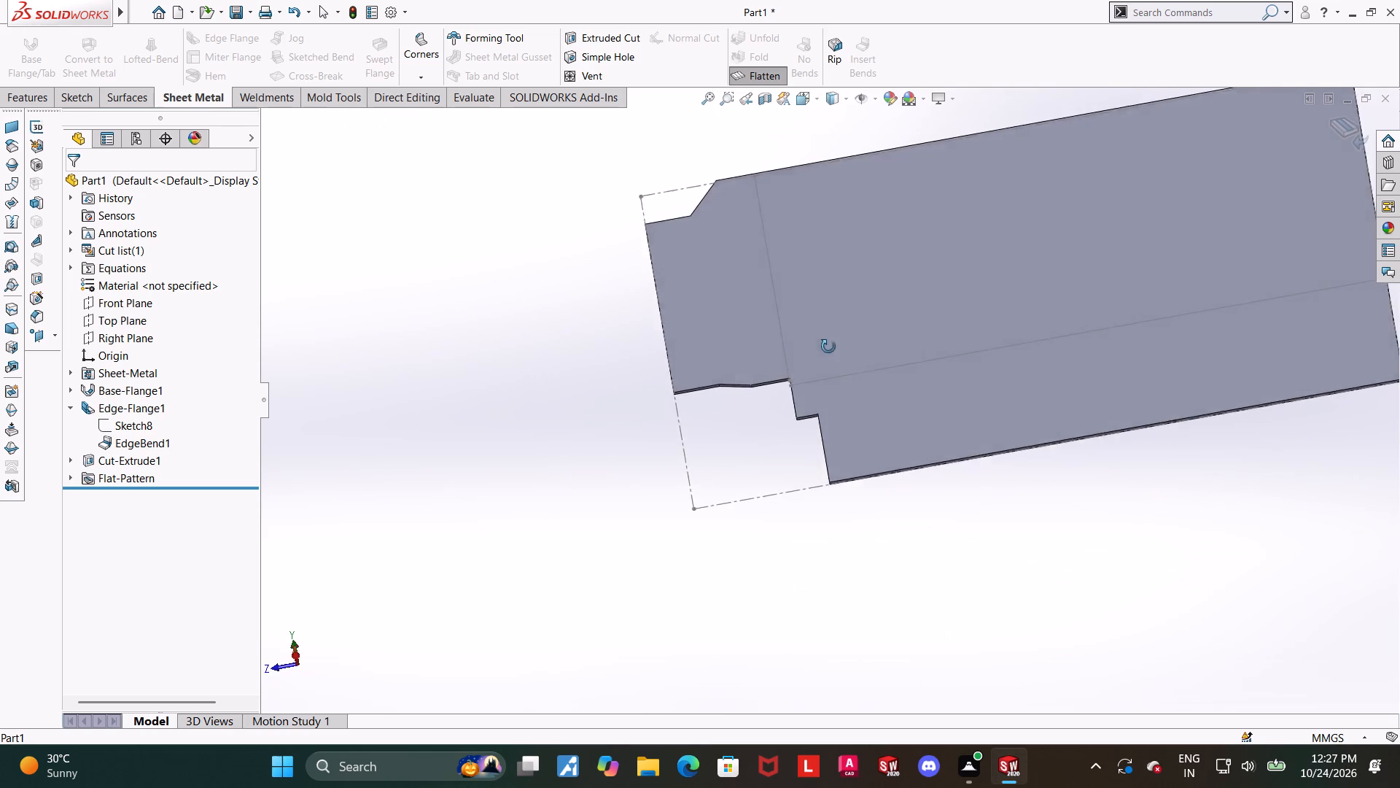
{"action": "middle_click_drag", "start_coordinate": [828, 347], "coordinate": [838, 277]}
{"action": "scroll", "coordinate": [795, 356], "scroll_direction": "down", "scroll_amount": 14}
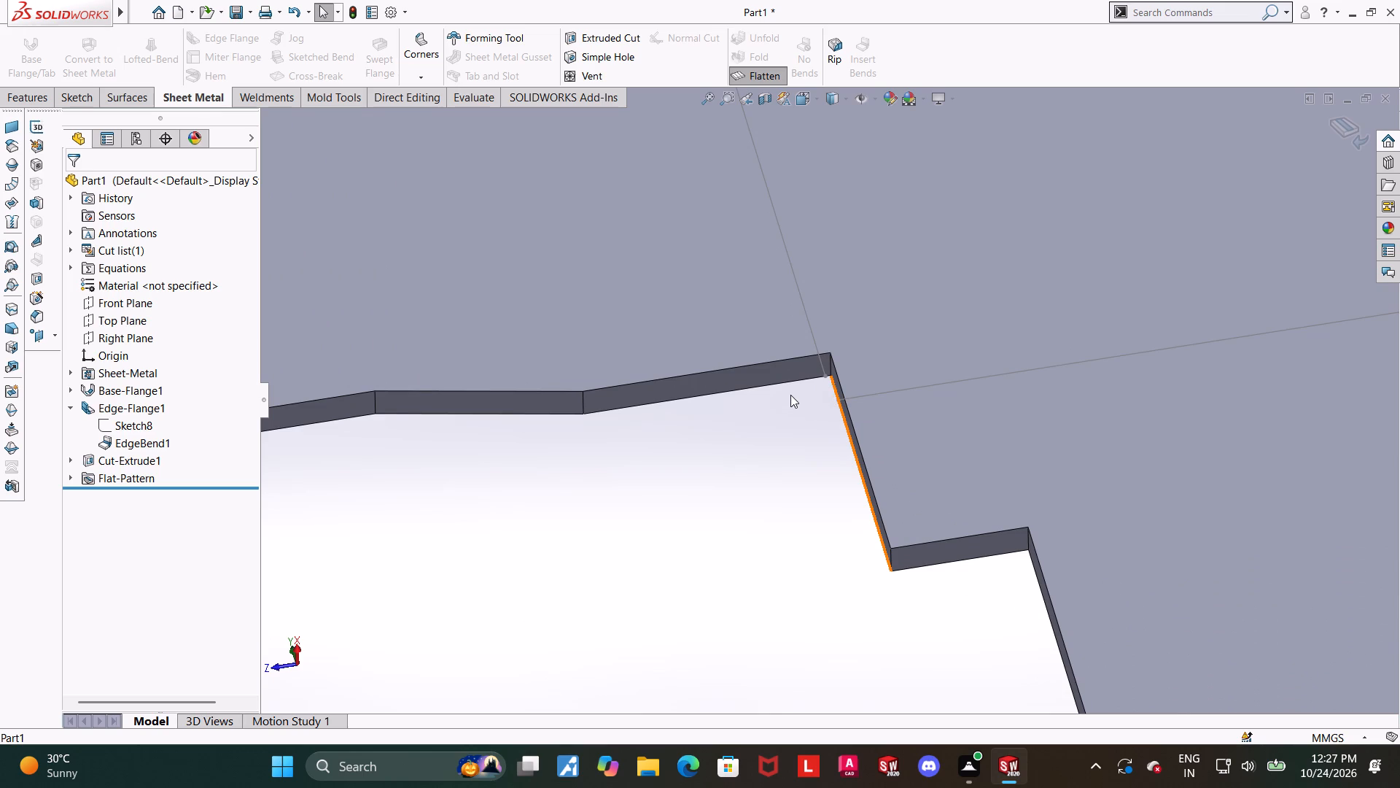
{"action": "scroll", "coordinate": [790, 395], "scroll_direction": "up", "scroll_amount": 1}
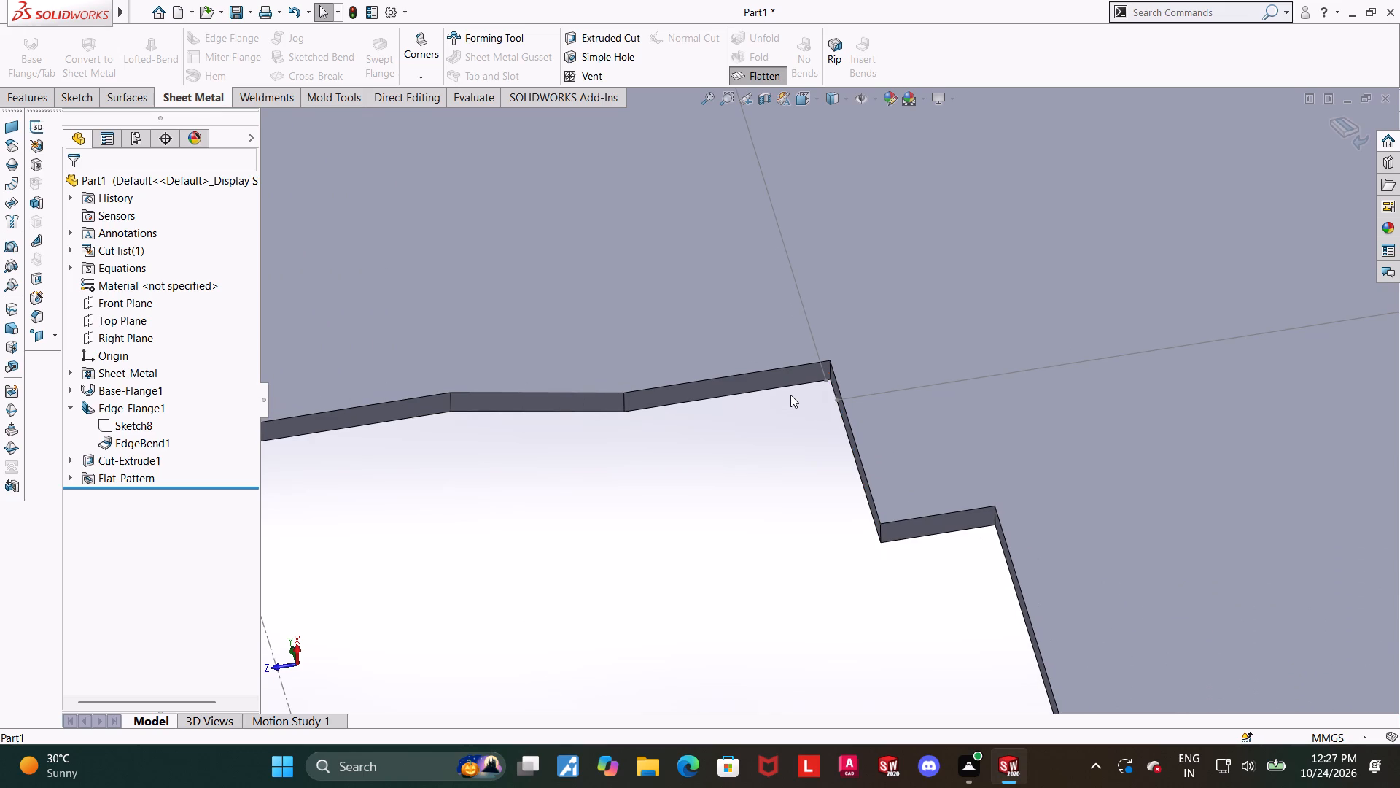
{"action": "scroll", "coordinate": [790, 395], "scroll_direction": "up", "scroll_amount": 2}
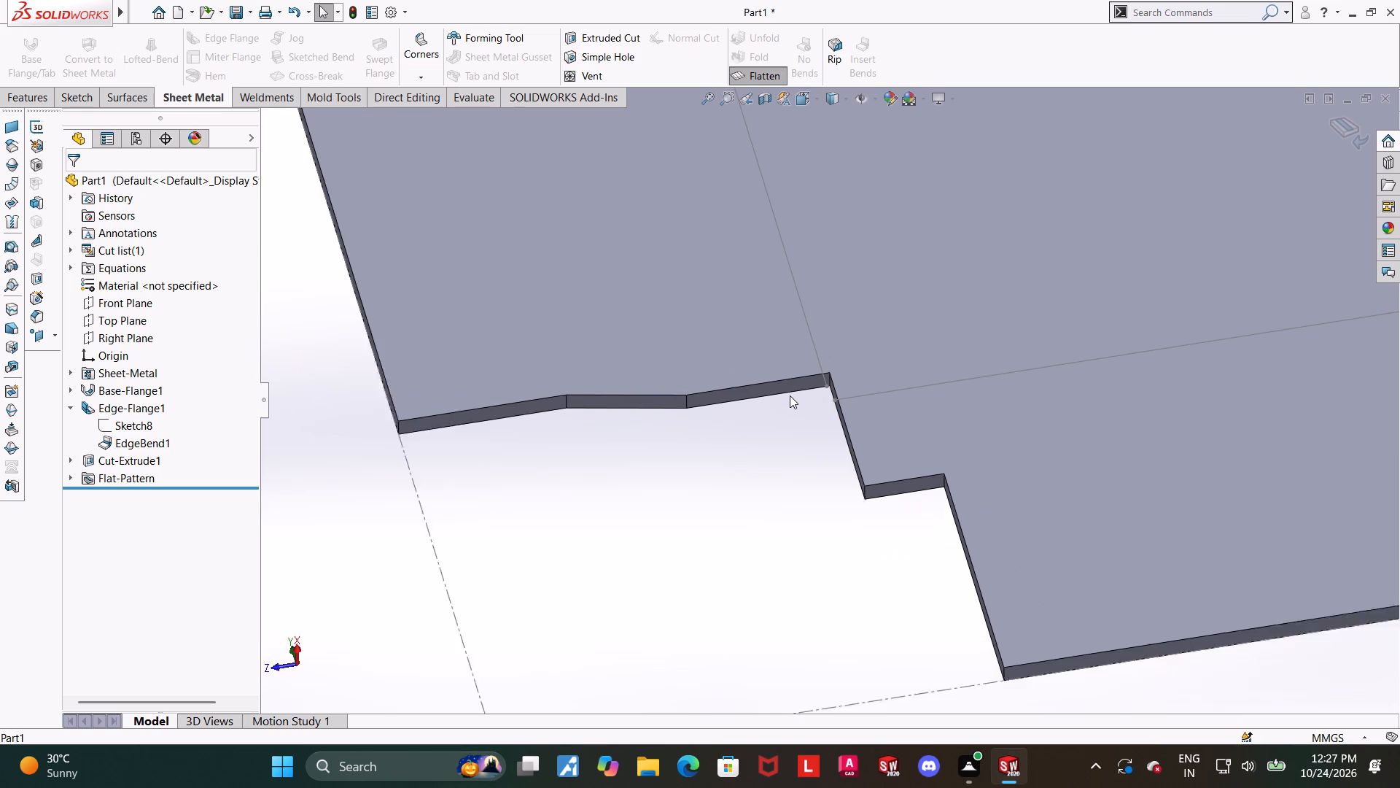
{"action": "scroll", "coordinate": [790, 395], "scroll_direction": "up", "scroll_amount": 1}
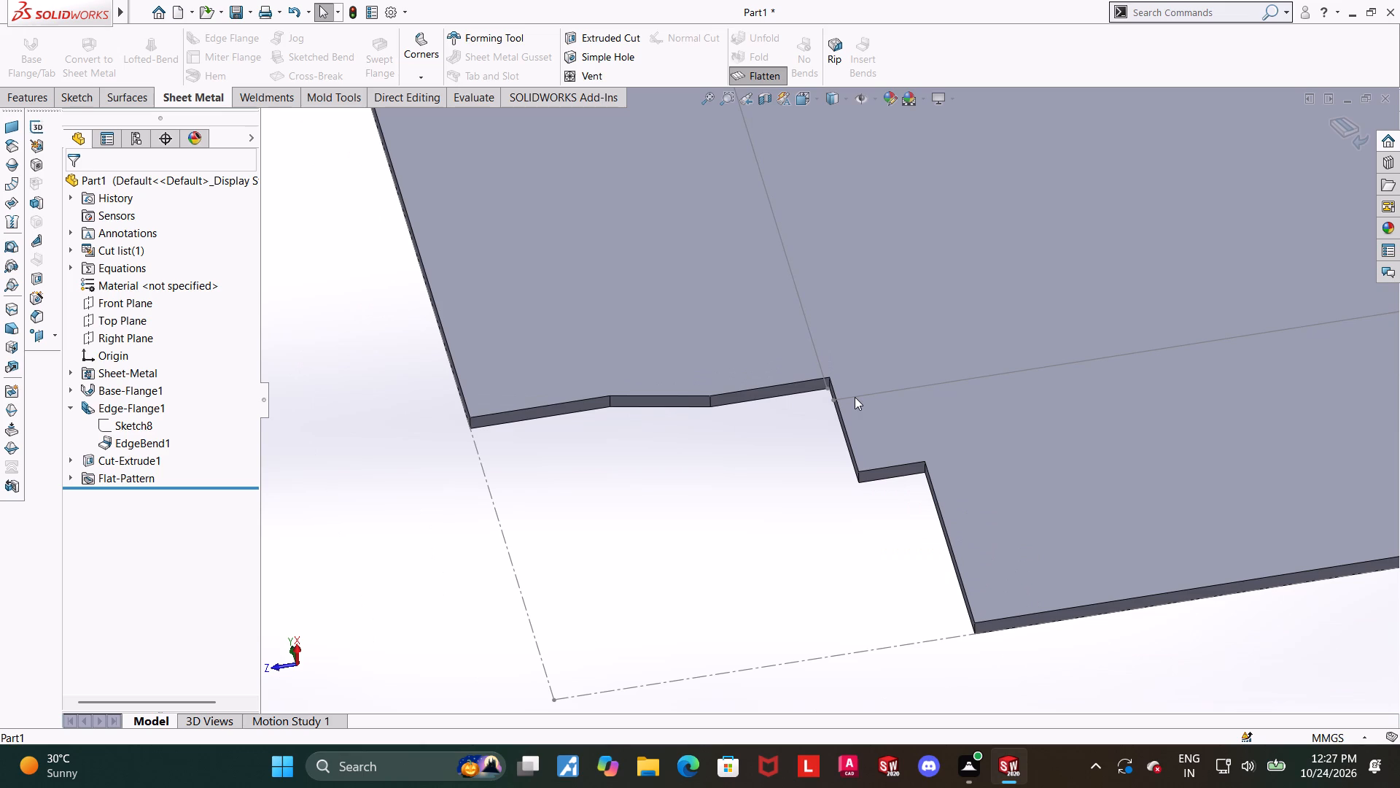
{"action": "middle_click_drag", "start_coordinate": [769, 475], "coordinate": [764, 482]}
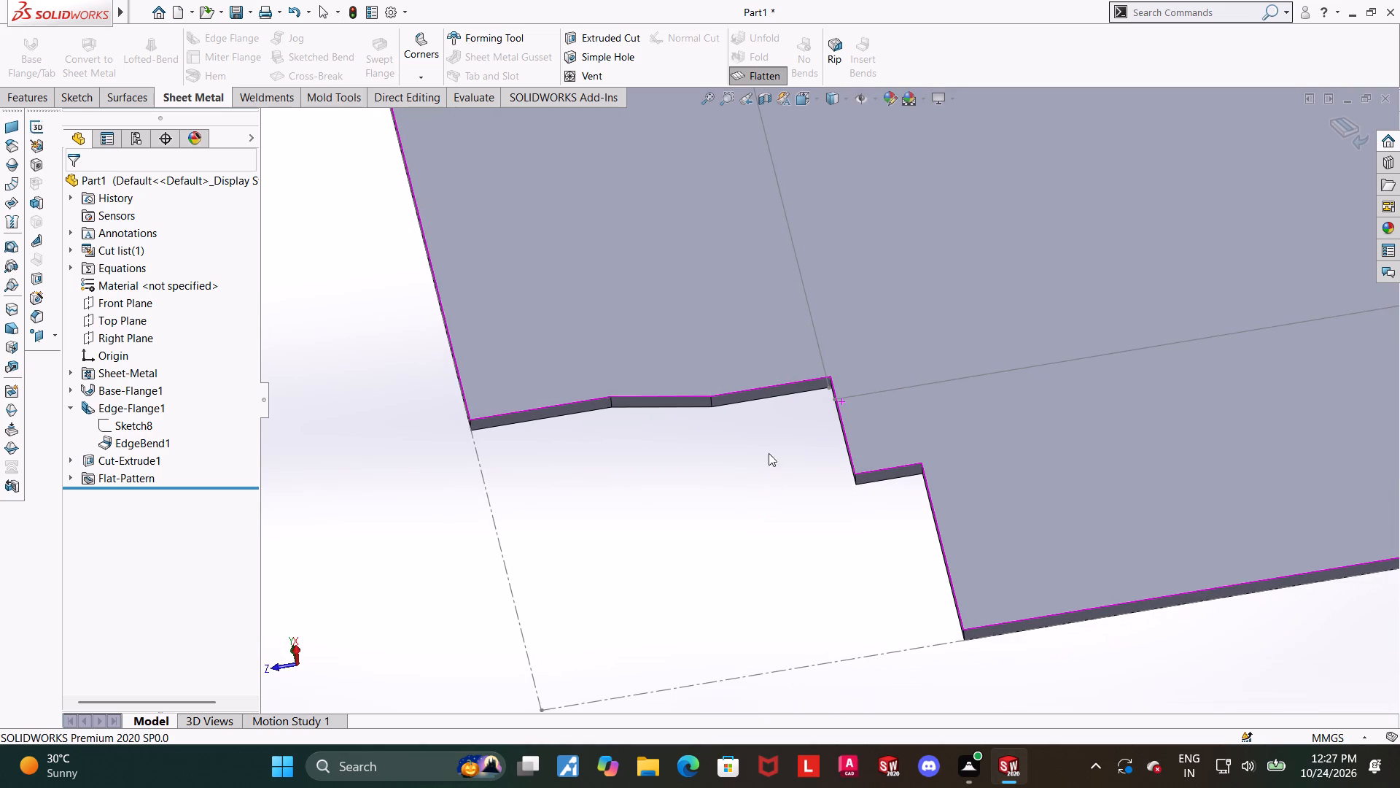
{"action": "middle_click_drag", "start_coordinate": [901, 427], "coordinate": [895, 390]}
{"action": "scroll", "coordinate": [954, 444], "scroll_direction": "up", "scroll_amount": 2}
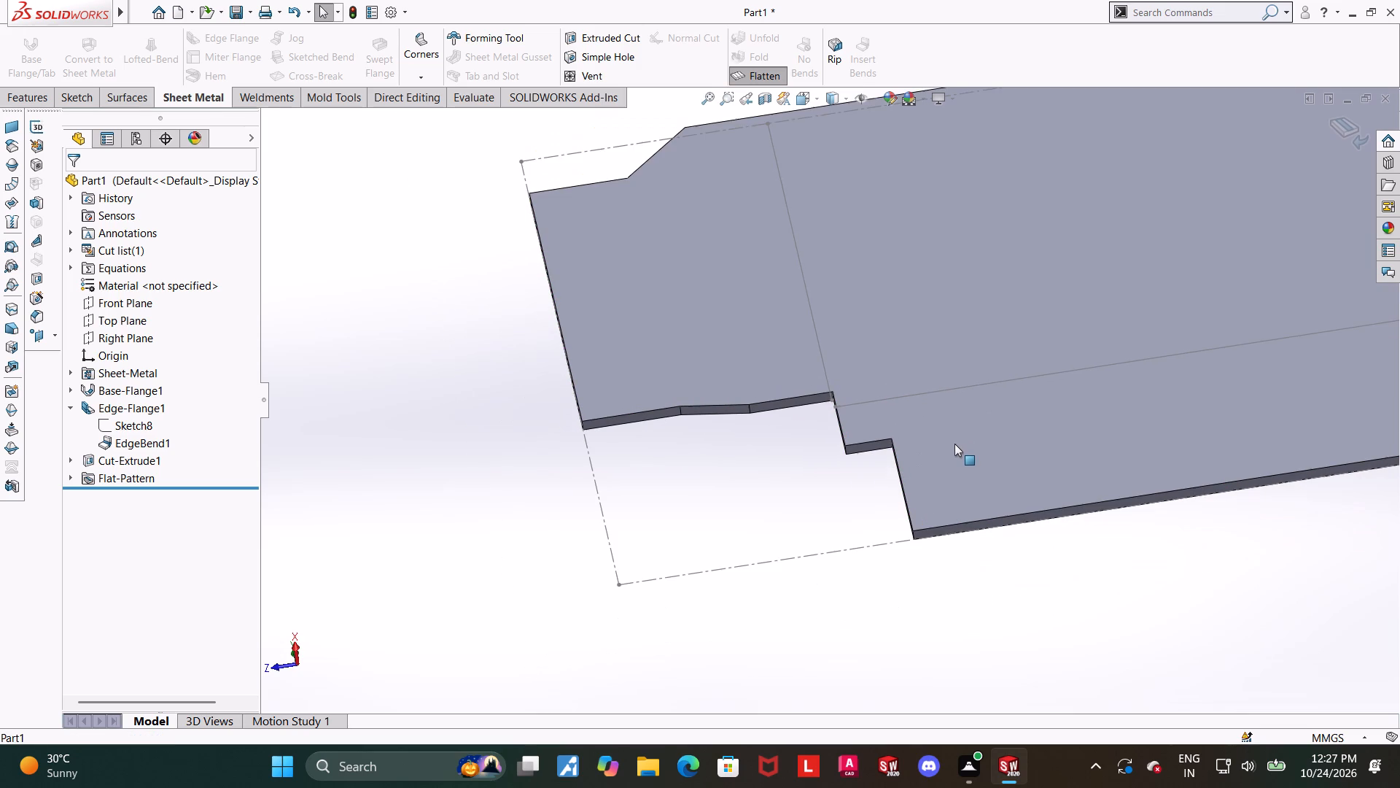
{"action": "left_click", "coordinate": [826, 498]}
{"action": "scroll", "coordinate": [816, 494], "scroll_direction": "up", "scroll_amount": 4}
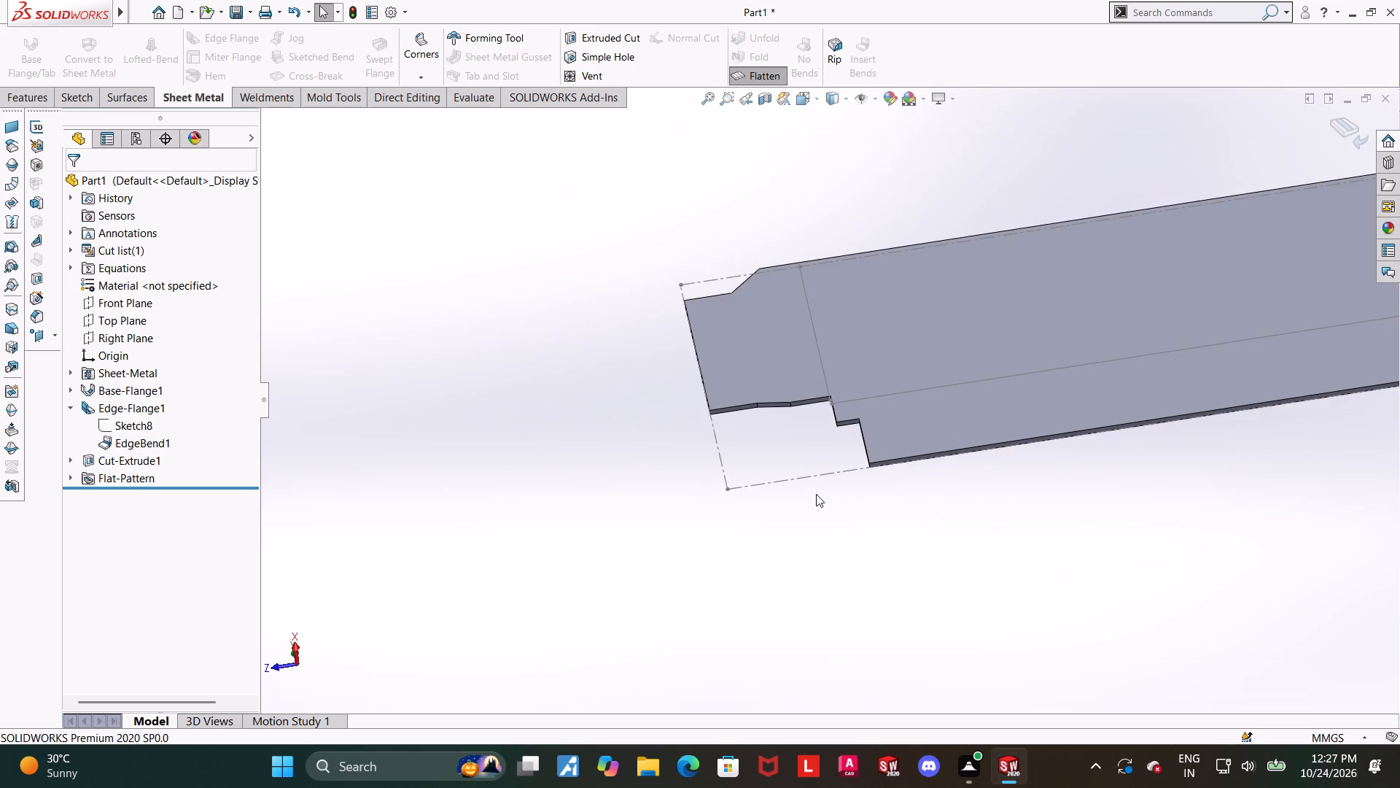
{"action": "scroll", "coordinate": [1206, 336], "scroll_direction": "down", "scroll_amount": 2}
{"action": "scroll", "coordinate": [1175, 349], "scroll_direction": "up", "scroll_amount": 5}
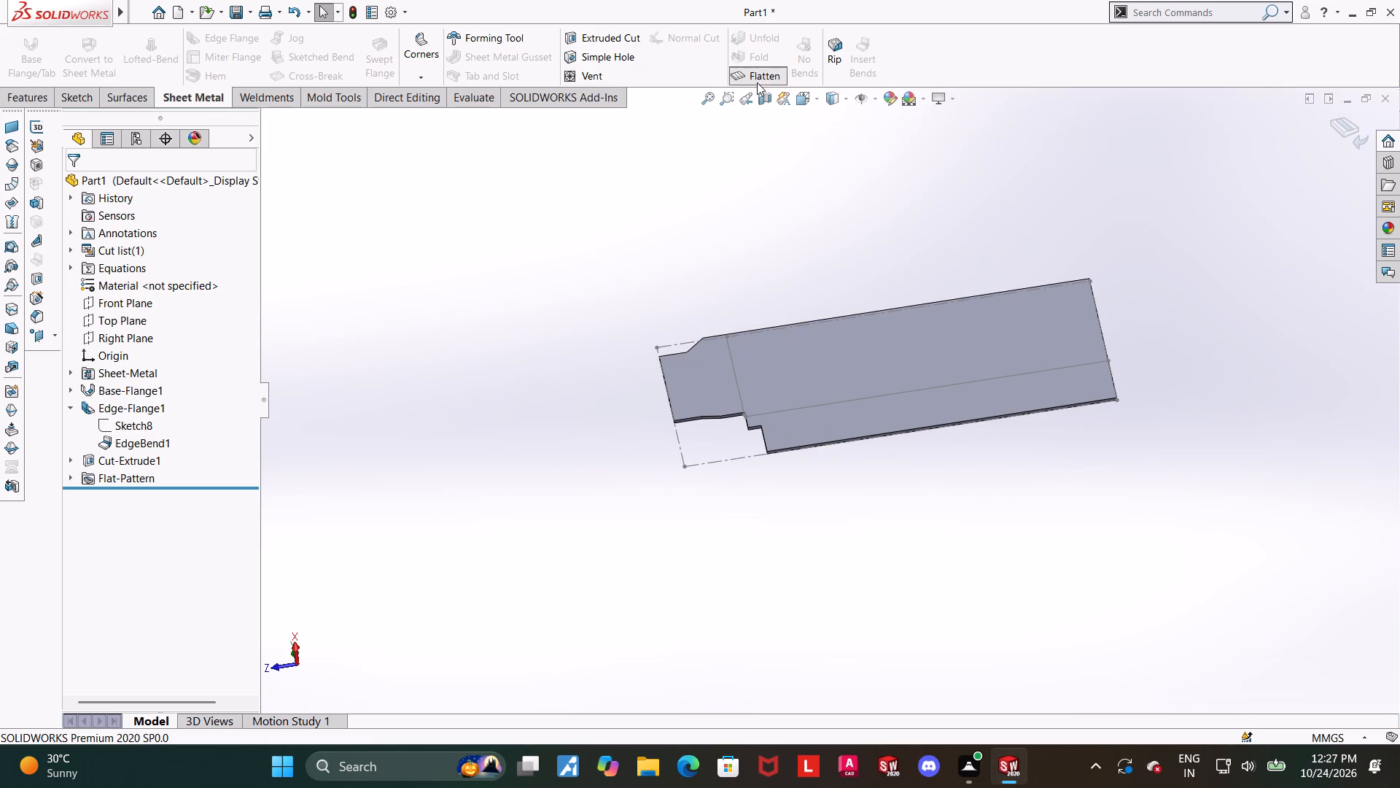
Return the flattened part to its folded state.
{"action": "left_click", "coordinate": [757, 78]}
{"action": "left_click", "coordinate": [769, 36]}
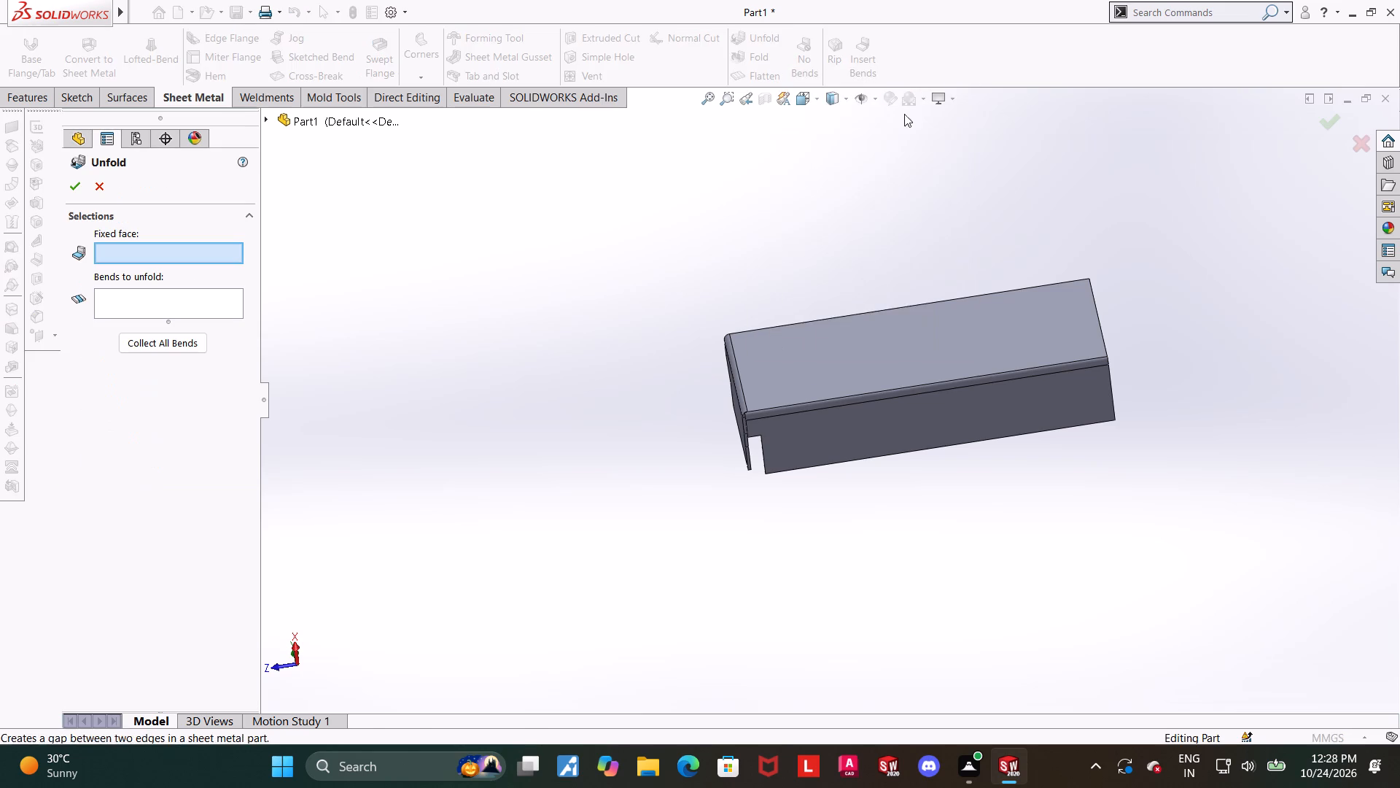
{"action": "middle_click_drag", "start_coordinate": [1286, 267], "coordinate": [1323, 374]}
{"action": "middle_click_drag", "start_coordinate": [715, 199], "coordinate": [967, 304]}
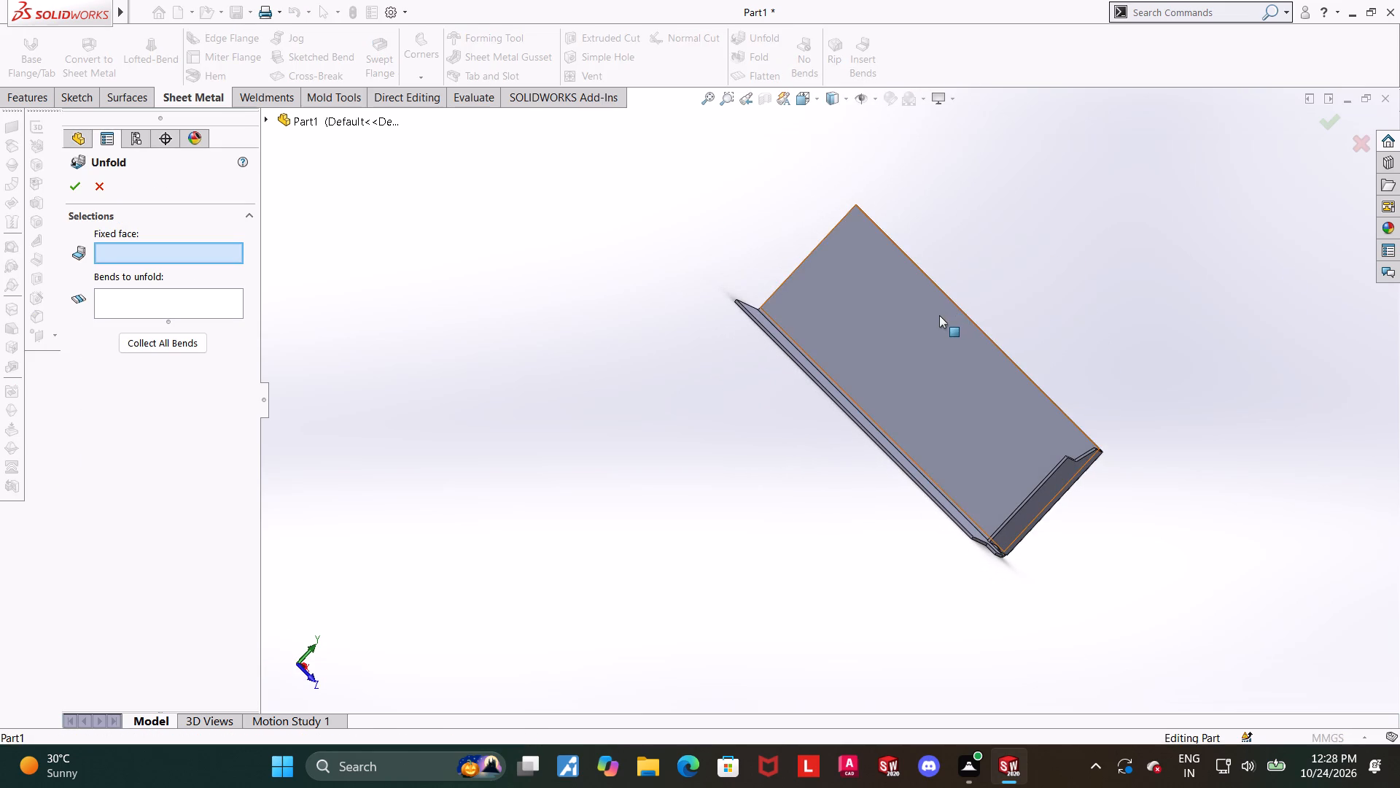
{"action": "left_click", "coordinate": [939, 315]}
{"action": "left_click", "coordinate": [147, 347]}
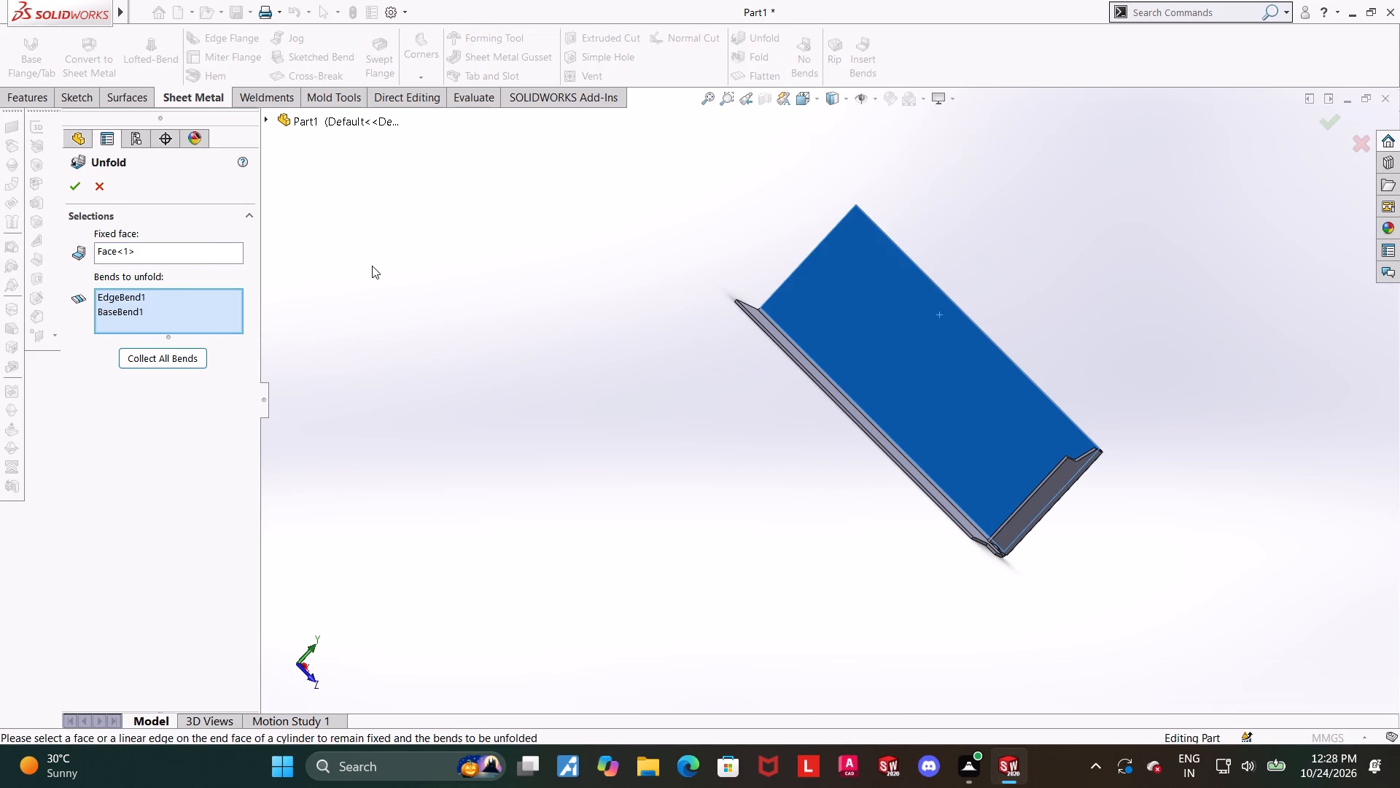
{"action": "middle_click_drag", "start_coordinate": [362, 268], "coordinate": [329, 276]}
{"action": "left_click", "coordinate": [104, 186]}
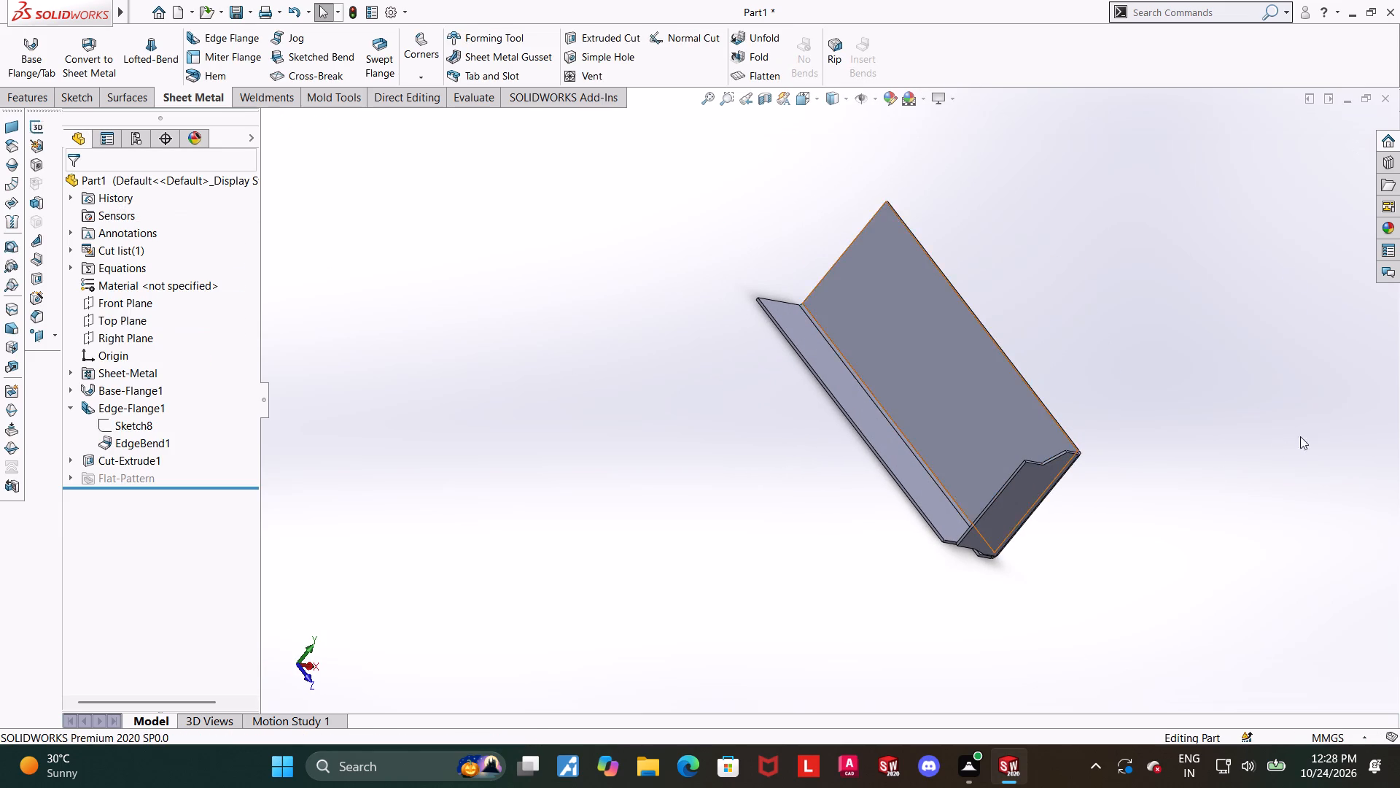
Inspect the folded part from several angles, focusing on the edge flange and its corner with the bottom leg.
{"action": "scroll", "coordinate": [1299, 436], "scroll_direction": "up", "scroll_amount": 1}
{"action": "middle_click_drag", "start_coordinate": [1105, 455], "coordinate": [981, 423]}
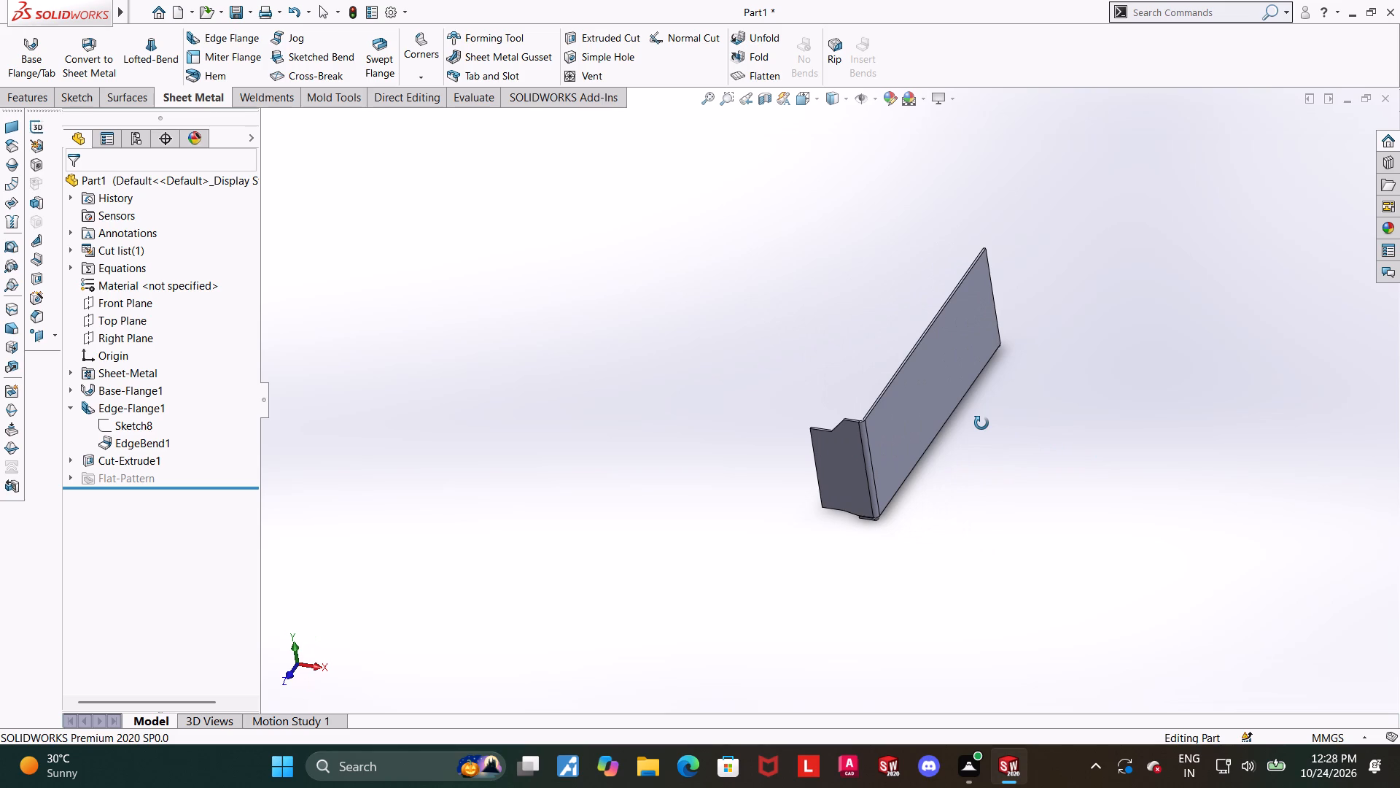
{"action": "middle_click_drag", "start_coordinate": [981, 423], "coordinate": [973, 423]}
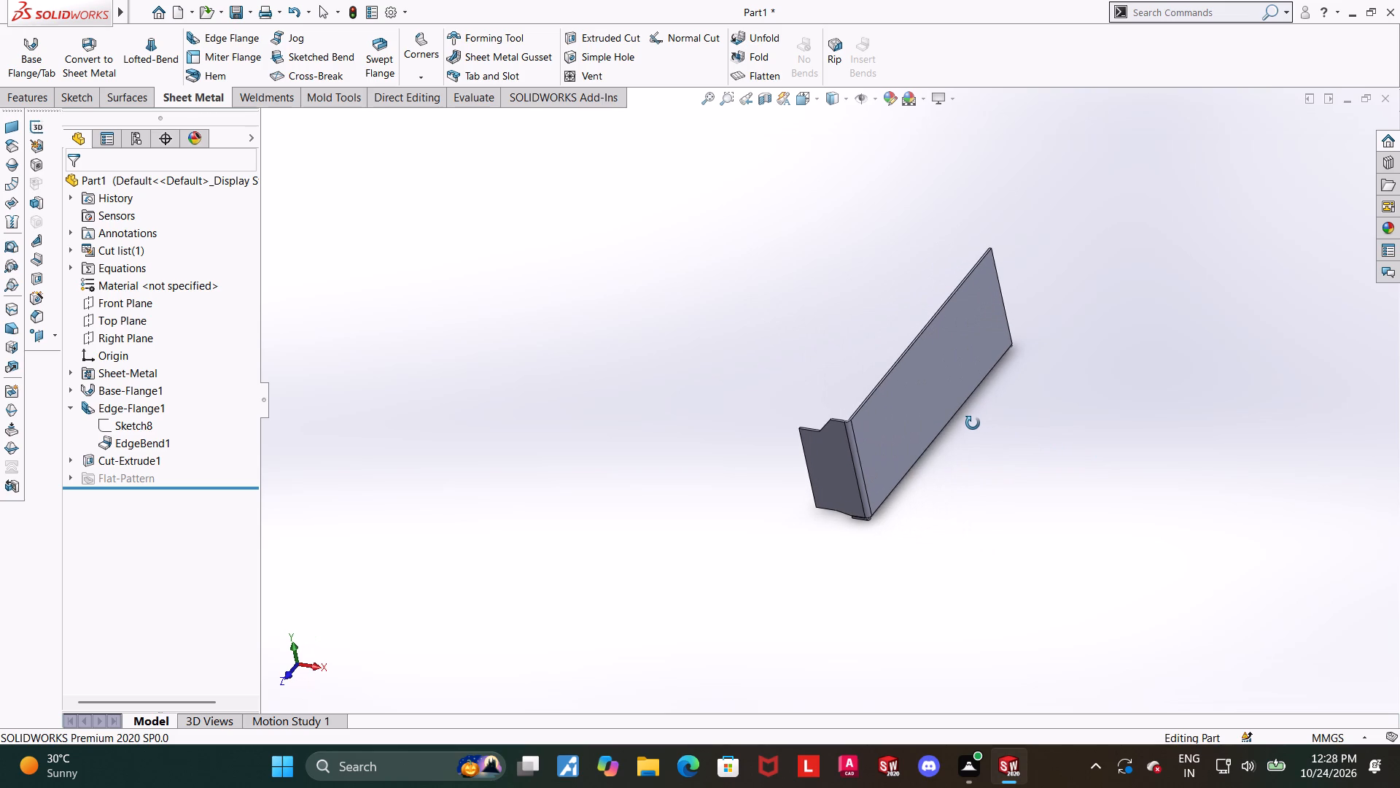
{"action": "middle_click_drag", "start_coordinate": [973, 423], "coordinate": [903, 460]}
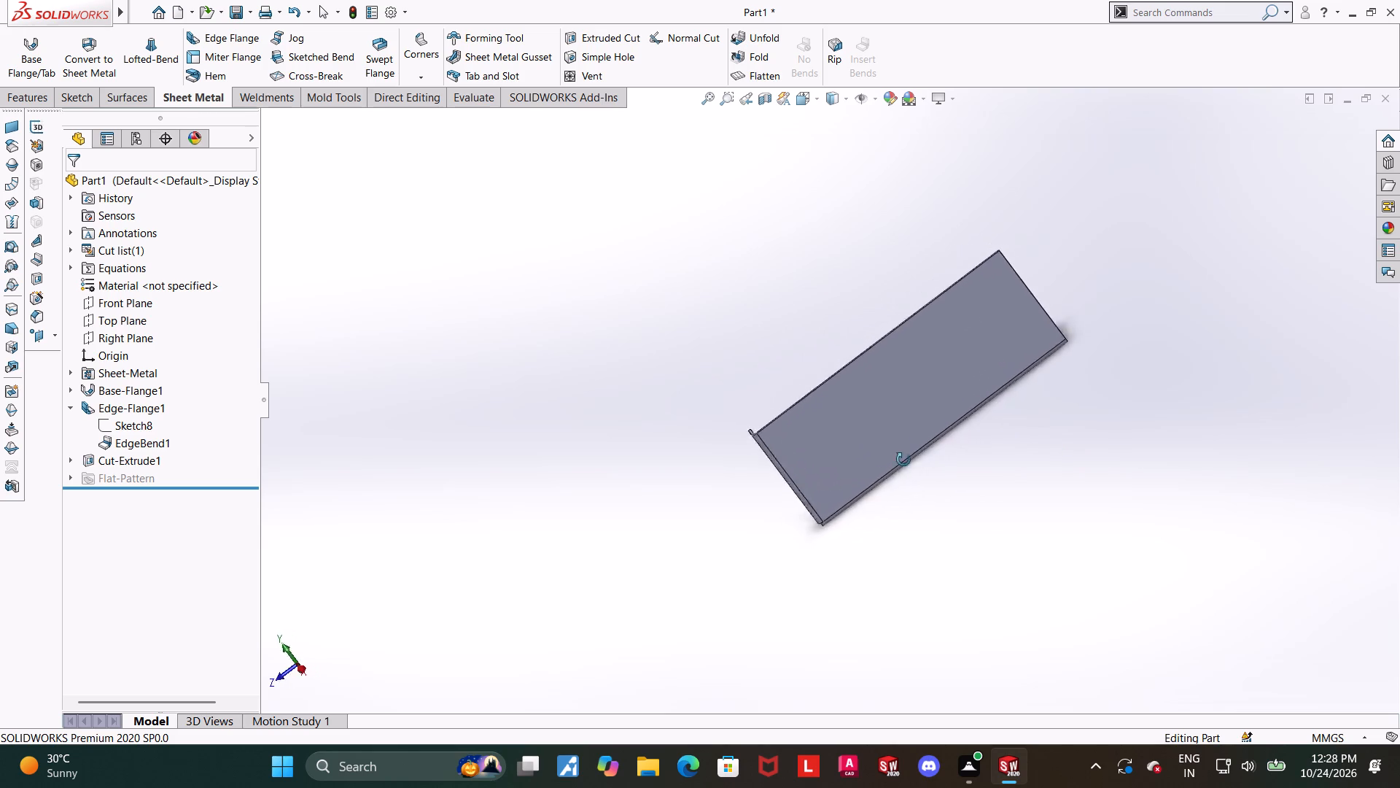
{"action": "middle_click_drag", "start_coordinate": [903, 460], "coordinate": [949, 456]}
{"action": "scroll", "coordinate": [945, 459], "scroll_direction": "down", "scroll_amount": 4}
{"action": "middle_click_drag", "start_coordinate": [900, 456], "coordinate": [893, 428]}
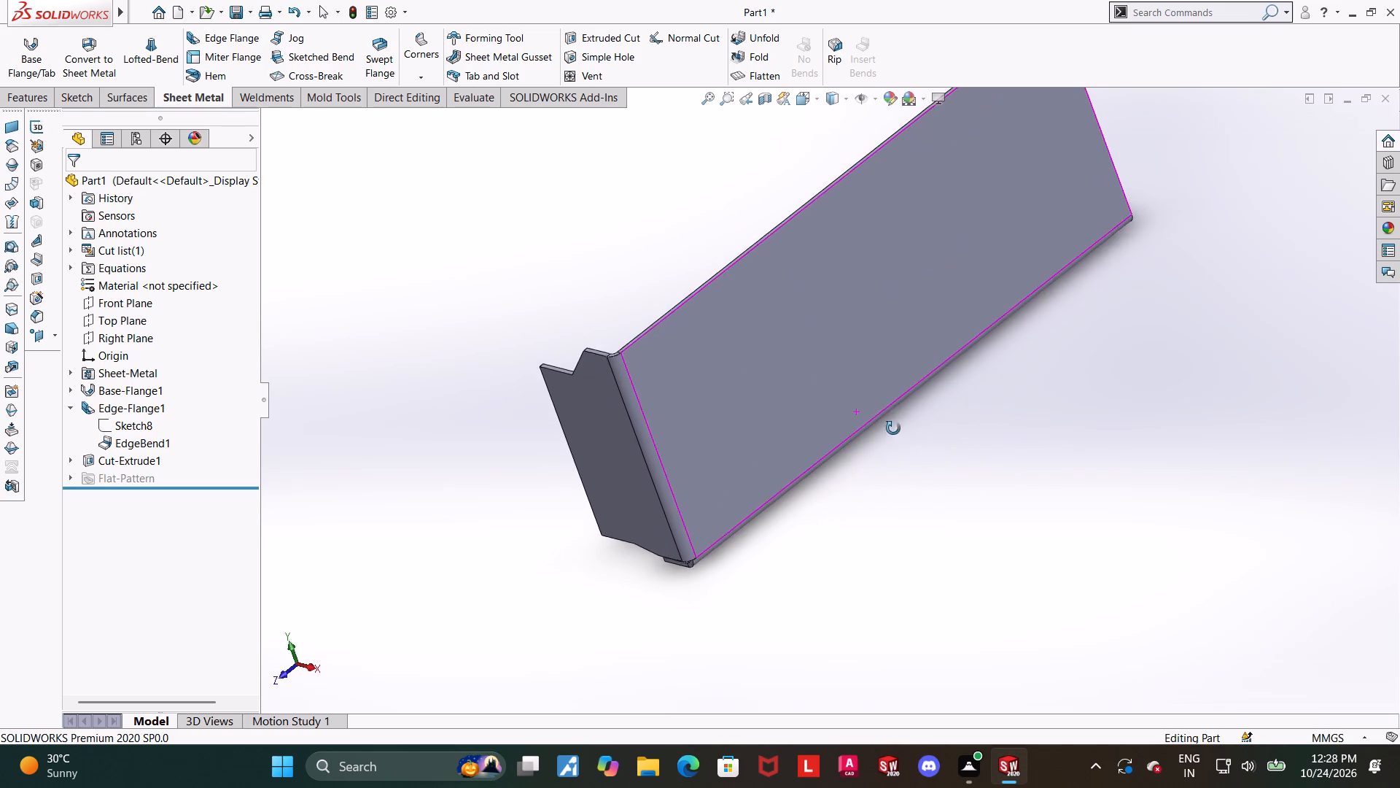
{"action": "middle_click_drag", "start_coordinate": [893, 428], "coordinate": [867, 384]}
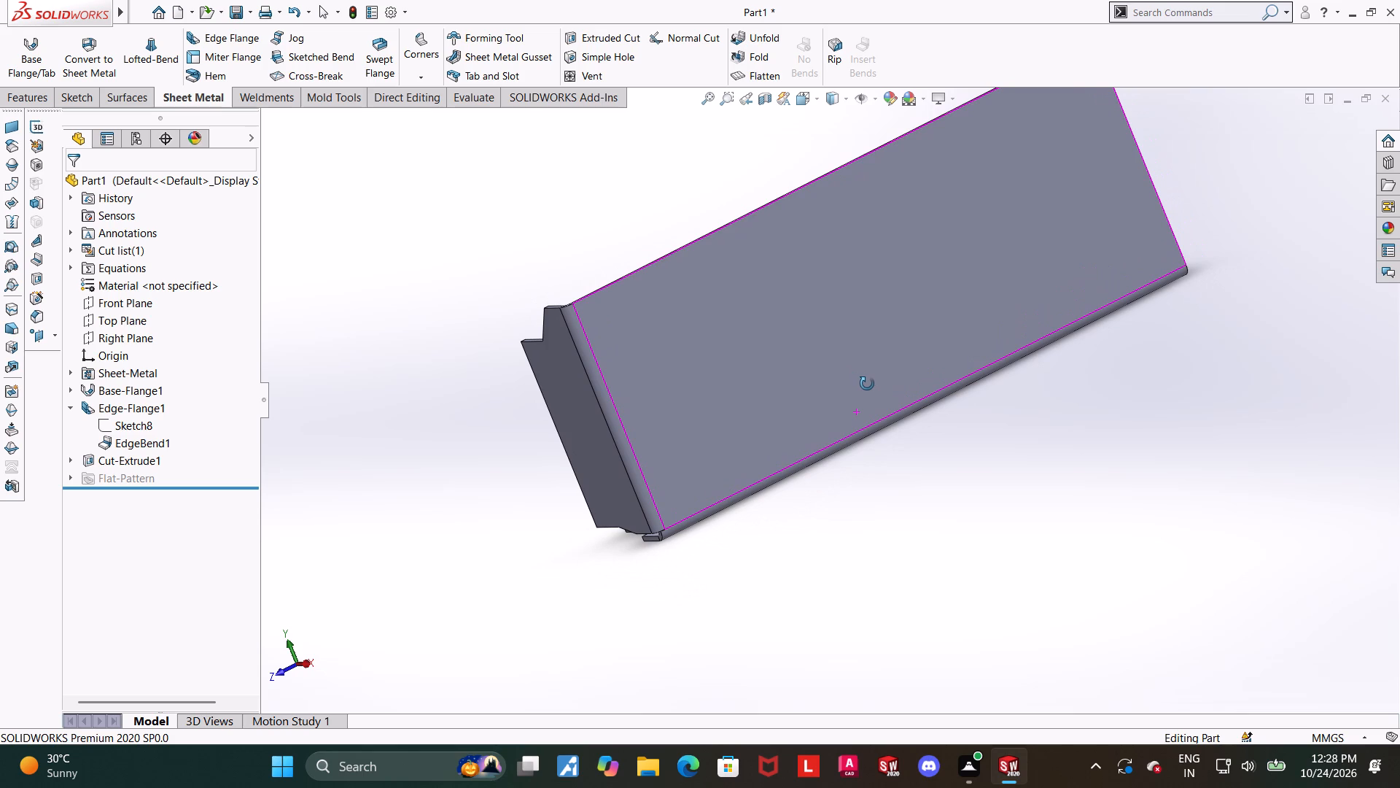
{"action": "middle_click_drag", "start_coordinate": [867, 384], "coordinate": [886, 386]}
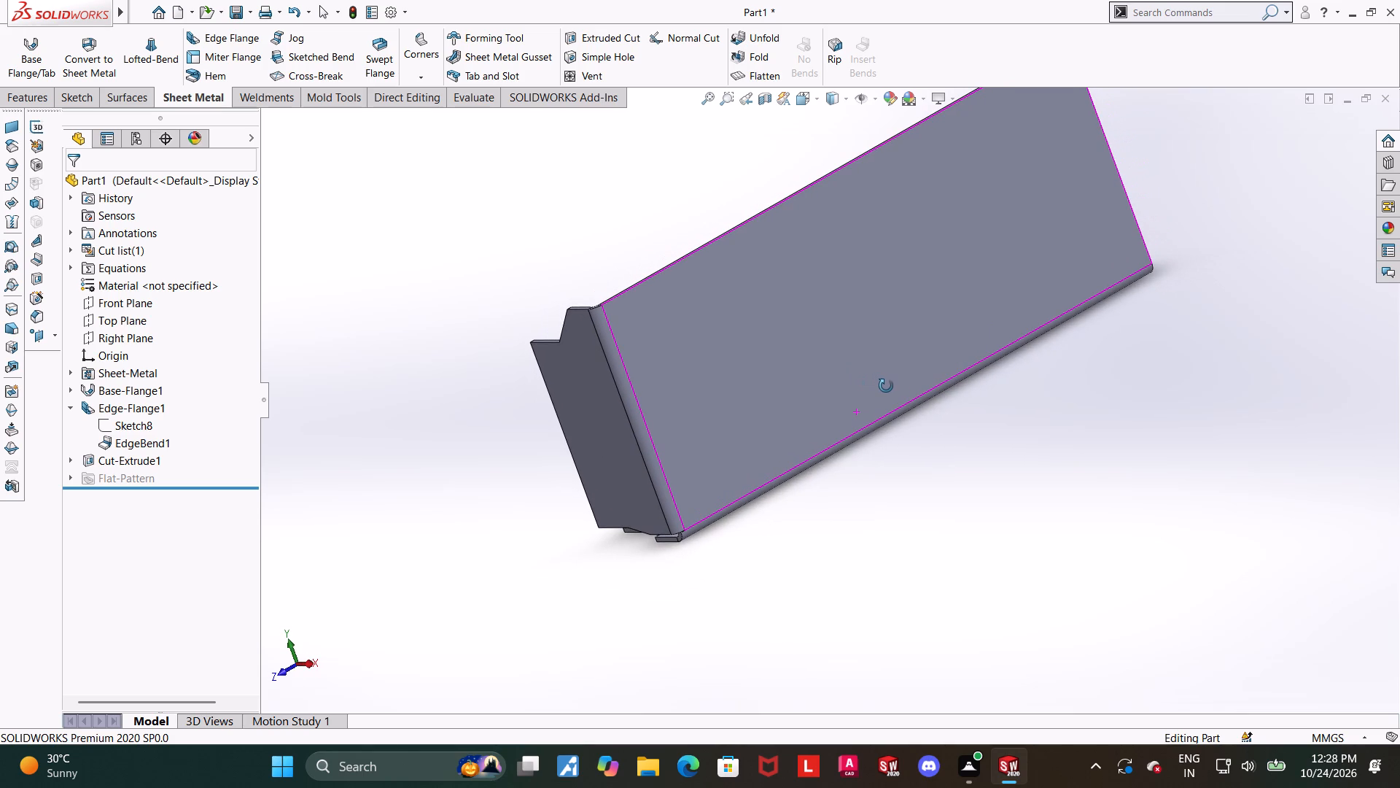
{"action": "middle_click_drag", "start_coordinate": [886, 386], "coordinate": [892, 389]}
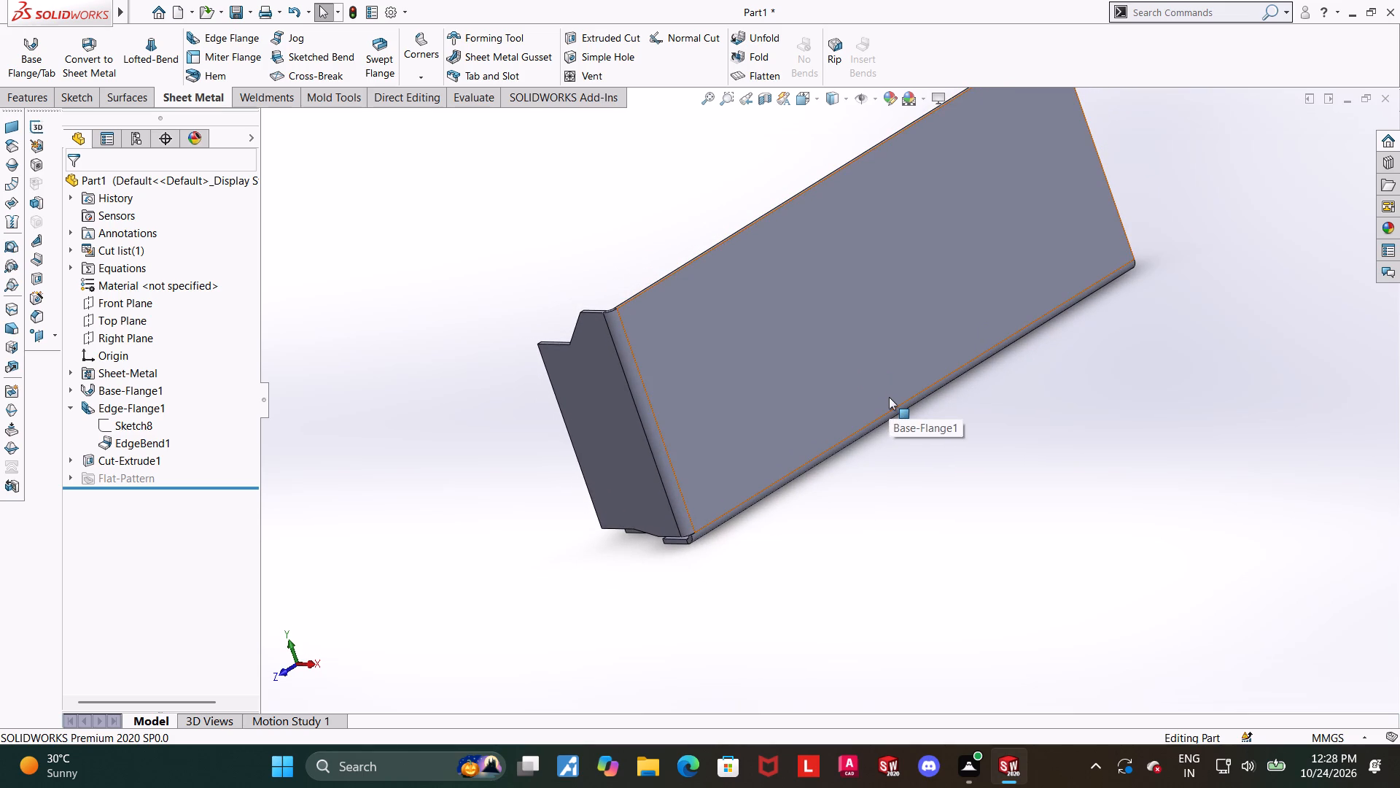
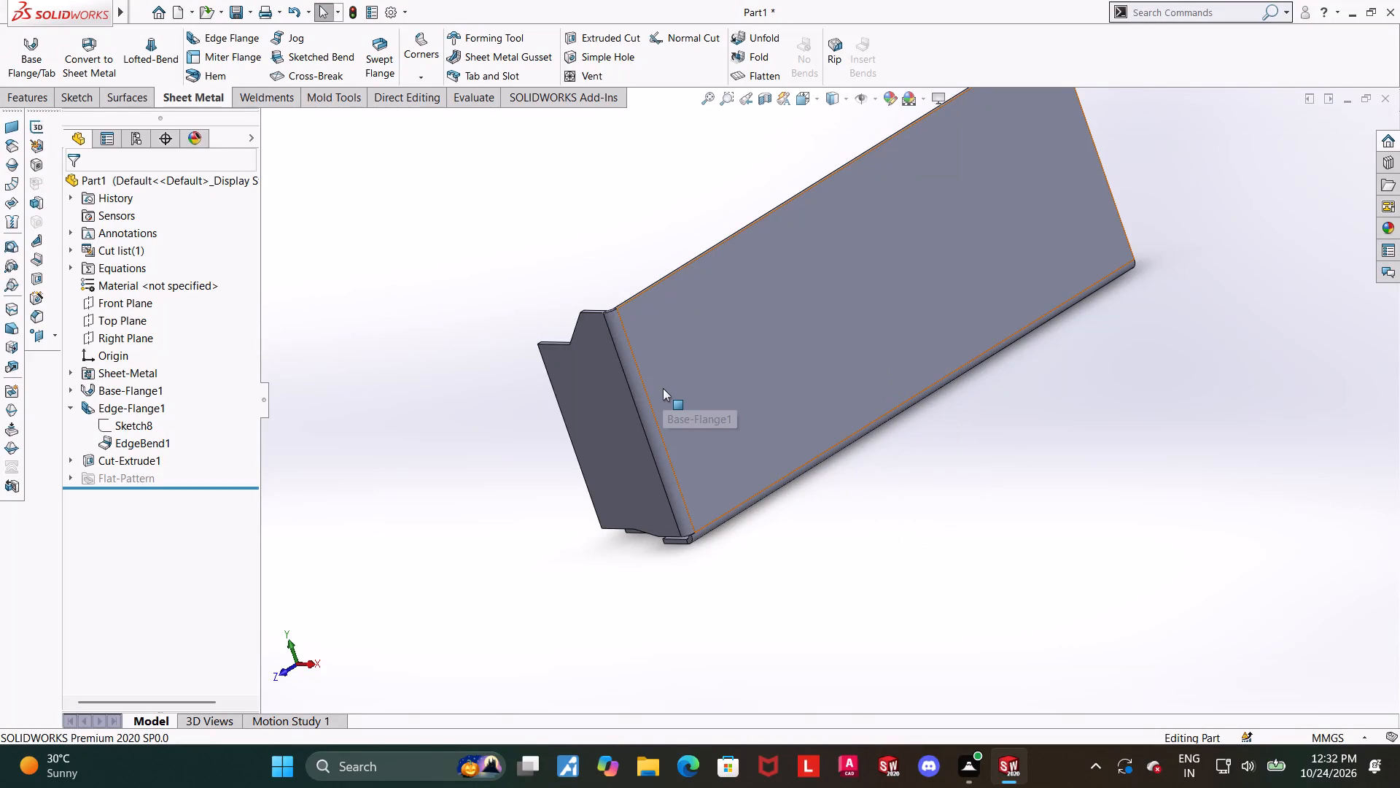
Examine the folded part's edge flange bend and its lower corner from several angles.
{"action": "scroll", "coordinate": [731, 491], "scroll_direction": "up", "scroll_amount": 2}
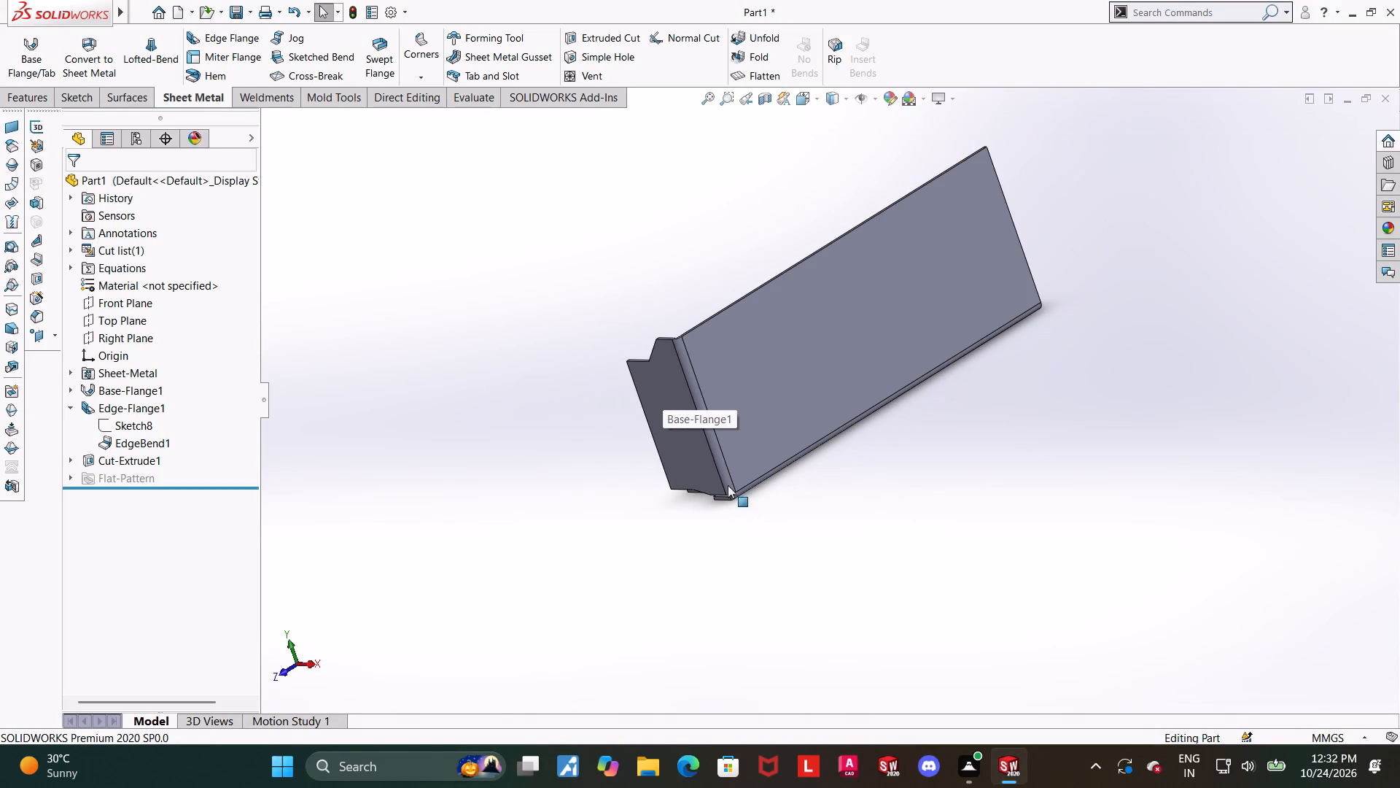
{"action": "middle_click_drag", "start_coordinate": [715, 455], "coordinate": [741, 453]}
{"action": "scroll", "coordinate": [878, 383], "scroll_direction": "down", "scroll_amount": 3}
{"action": "middle_click_drag", "start_coordinate": [897, 380], "coordinate": [864, 382]}
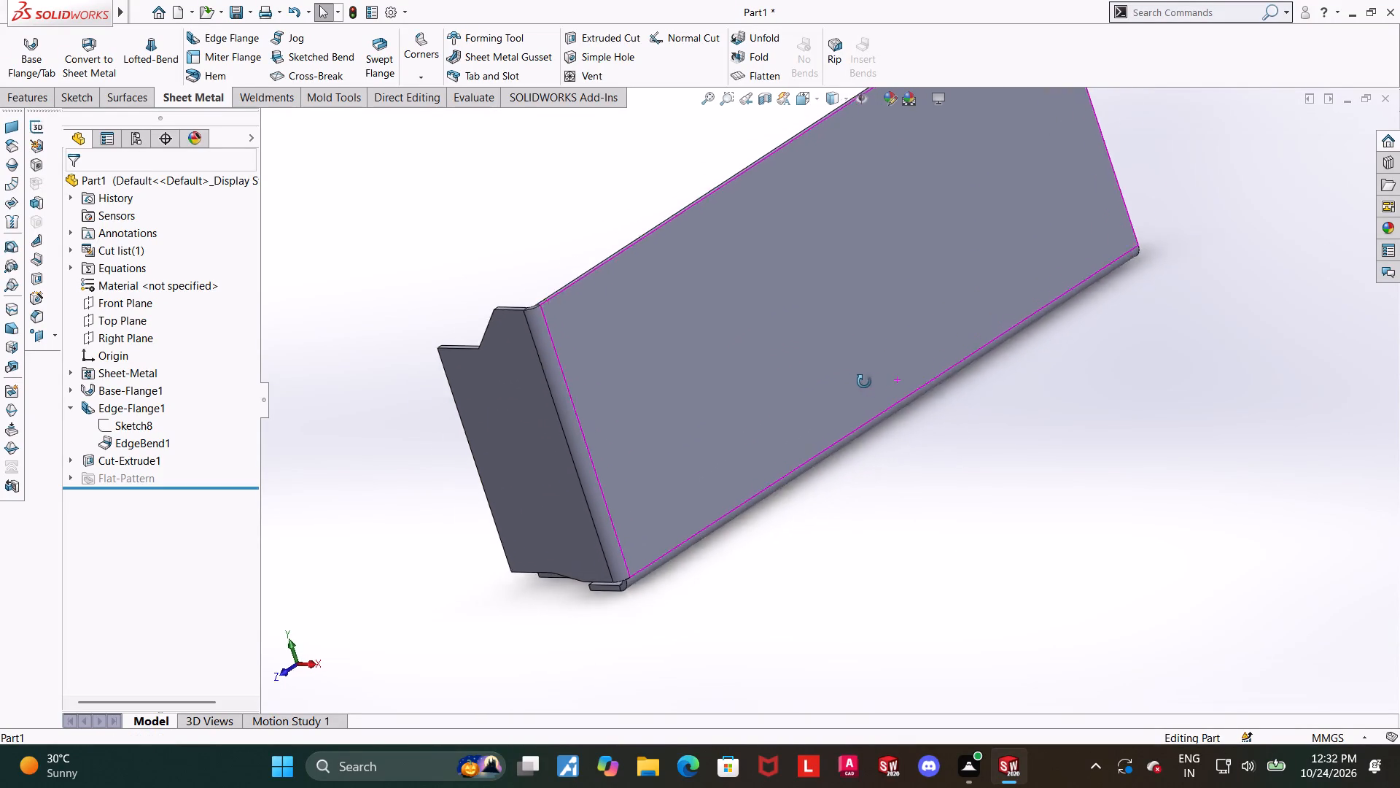
{"action": "middle_click_drag", "start_coordinate": [864, 382], "coordinate": [882, 387]}
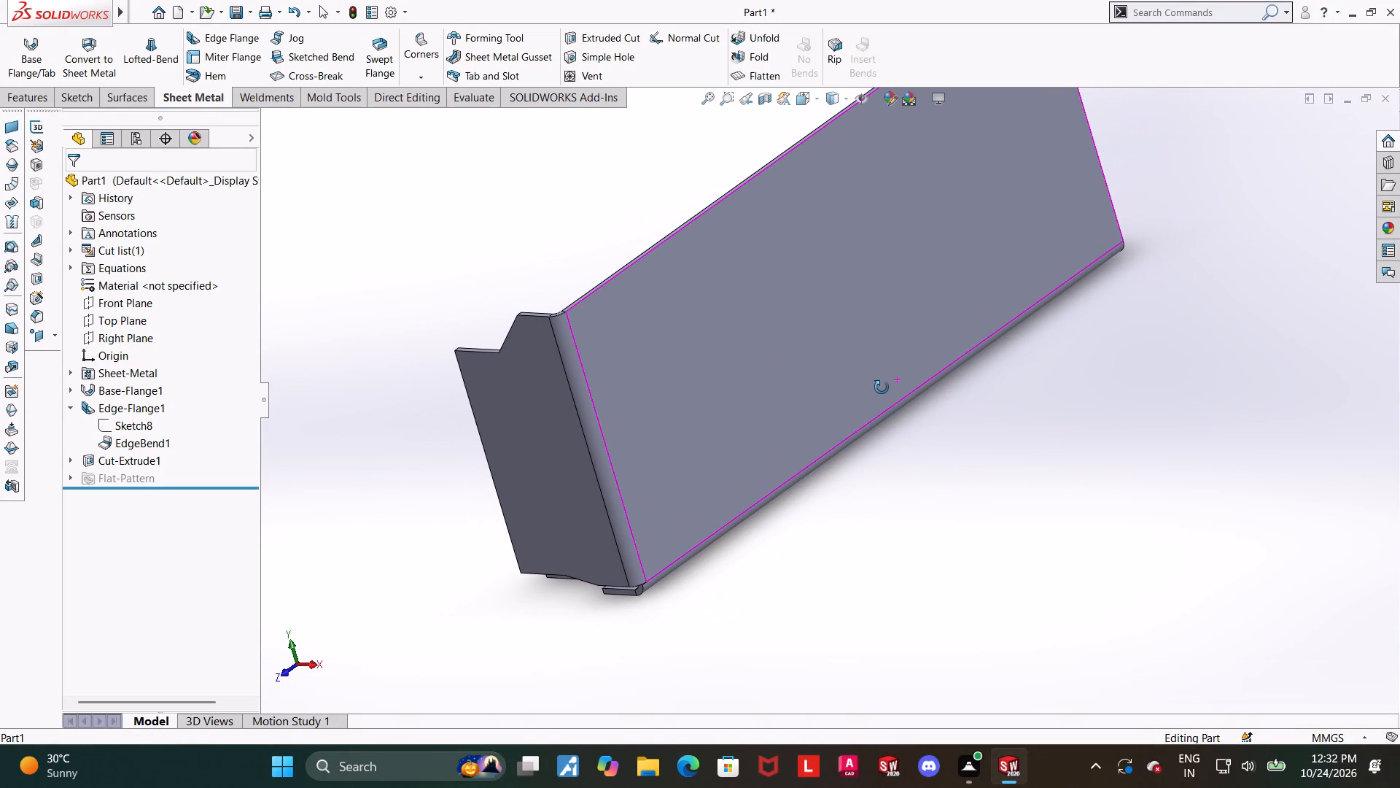
{"action": "middle_click_drag", "start_coordinate": [882, 387], "coordinate": [919, 391]}
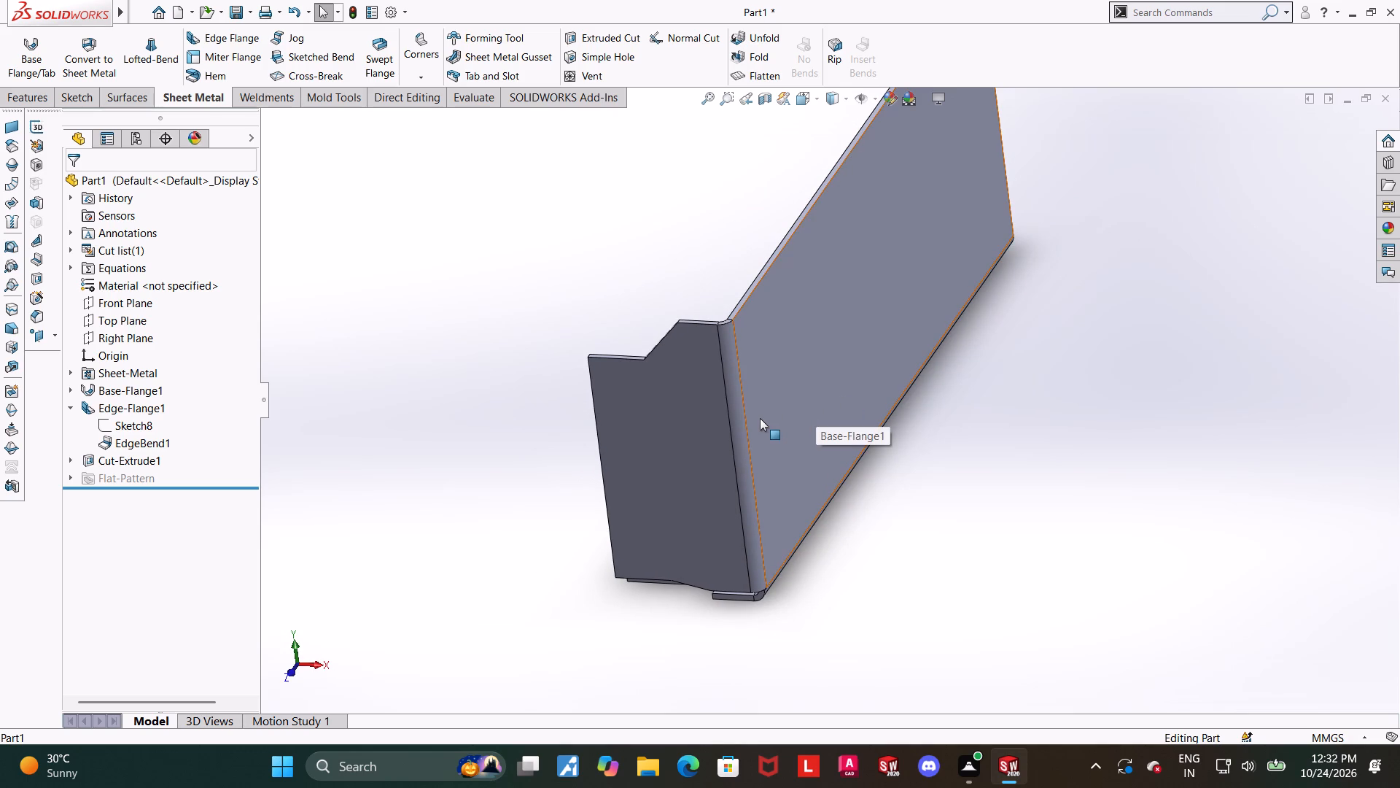
{"action": "middle_click_drag", "start_coordinate": [779, 437], "coordinate": [765, 430]}
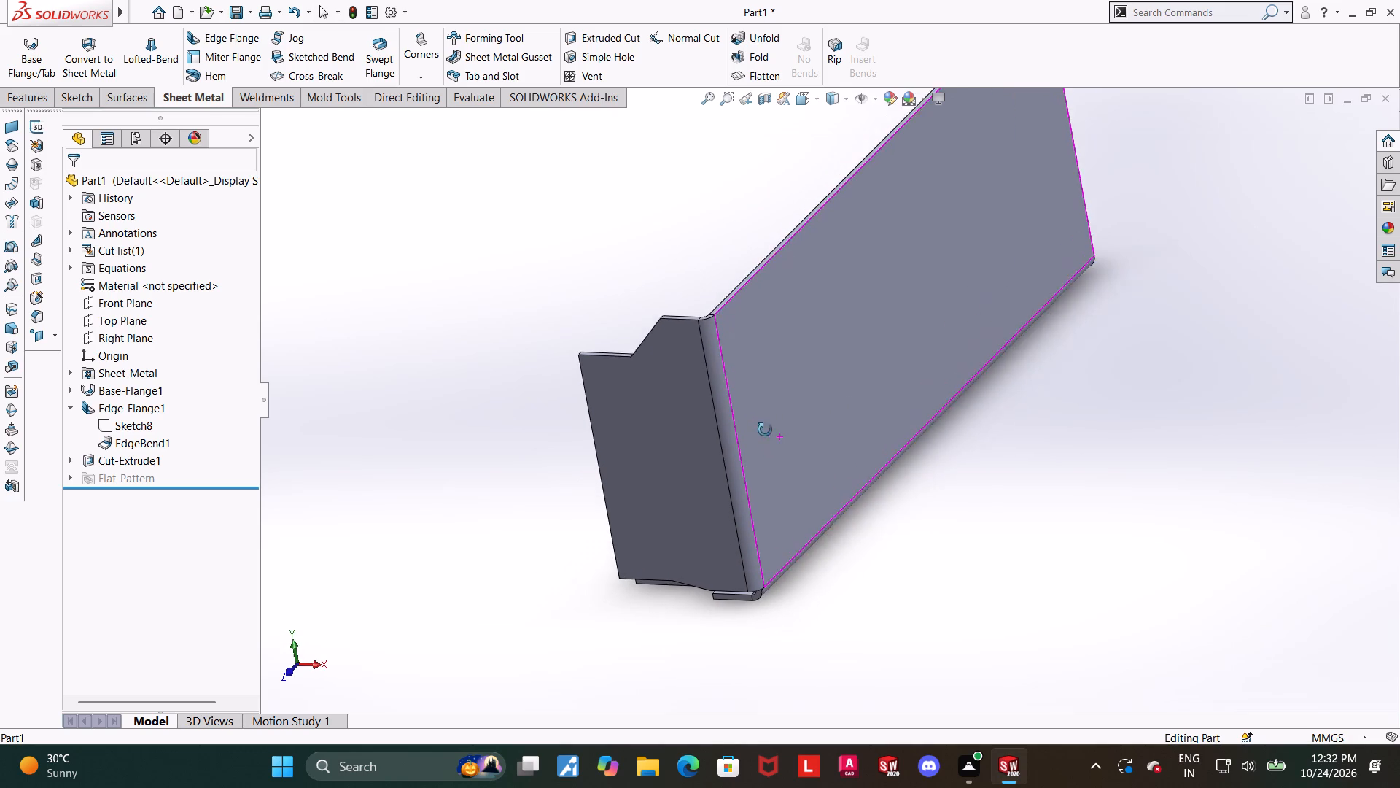
{"action": "middle_click_drag", "start_coordinate": [765, 430], "coordinate": [761, 428]}
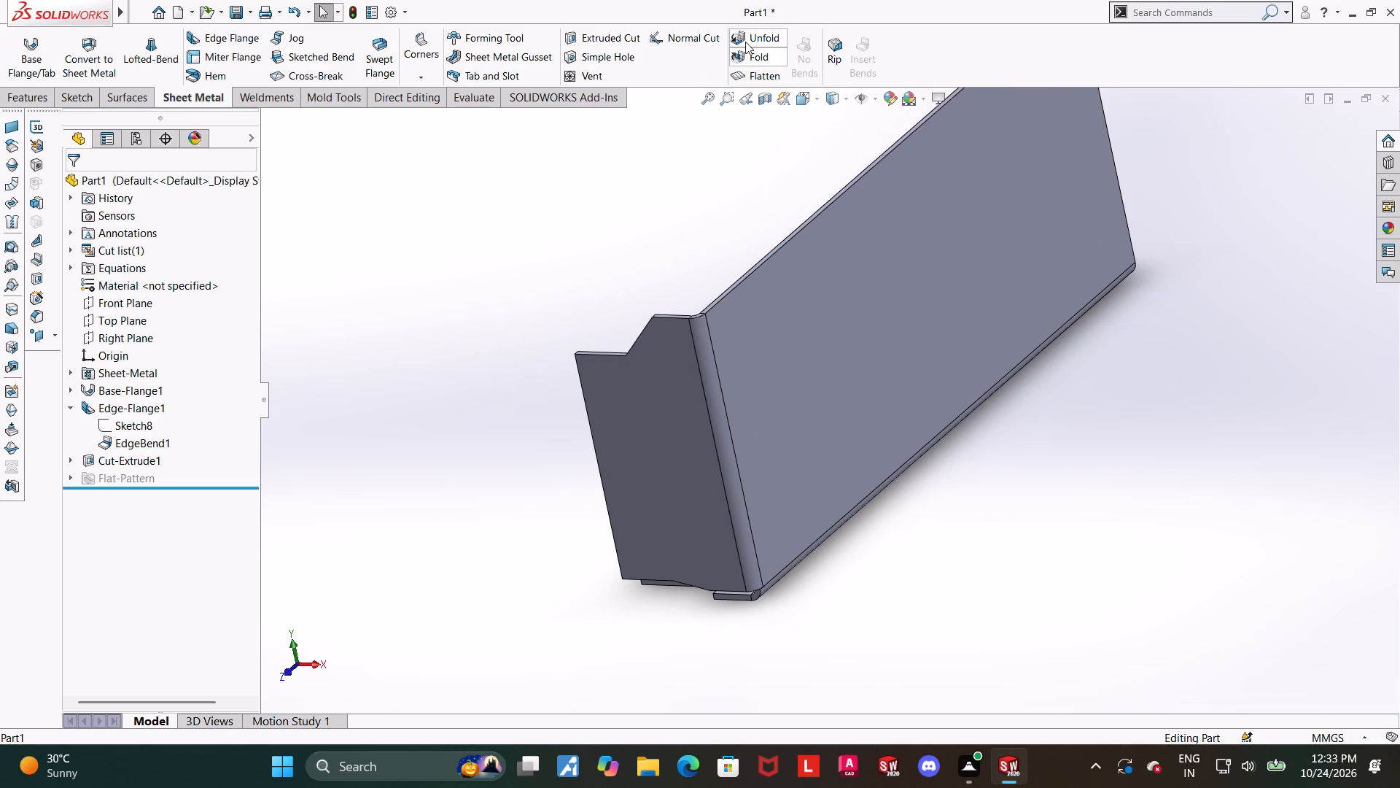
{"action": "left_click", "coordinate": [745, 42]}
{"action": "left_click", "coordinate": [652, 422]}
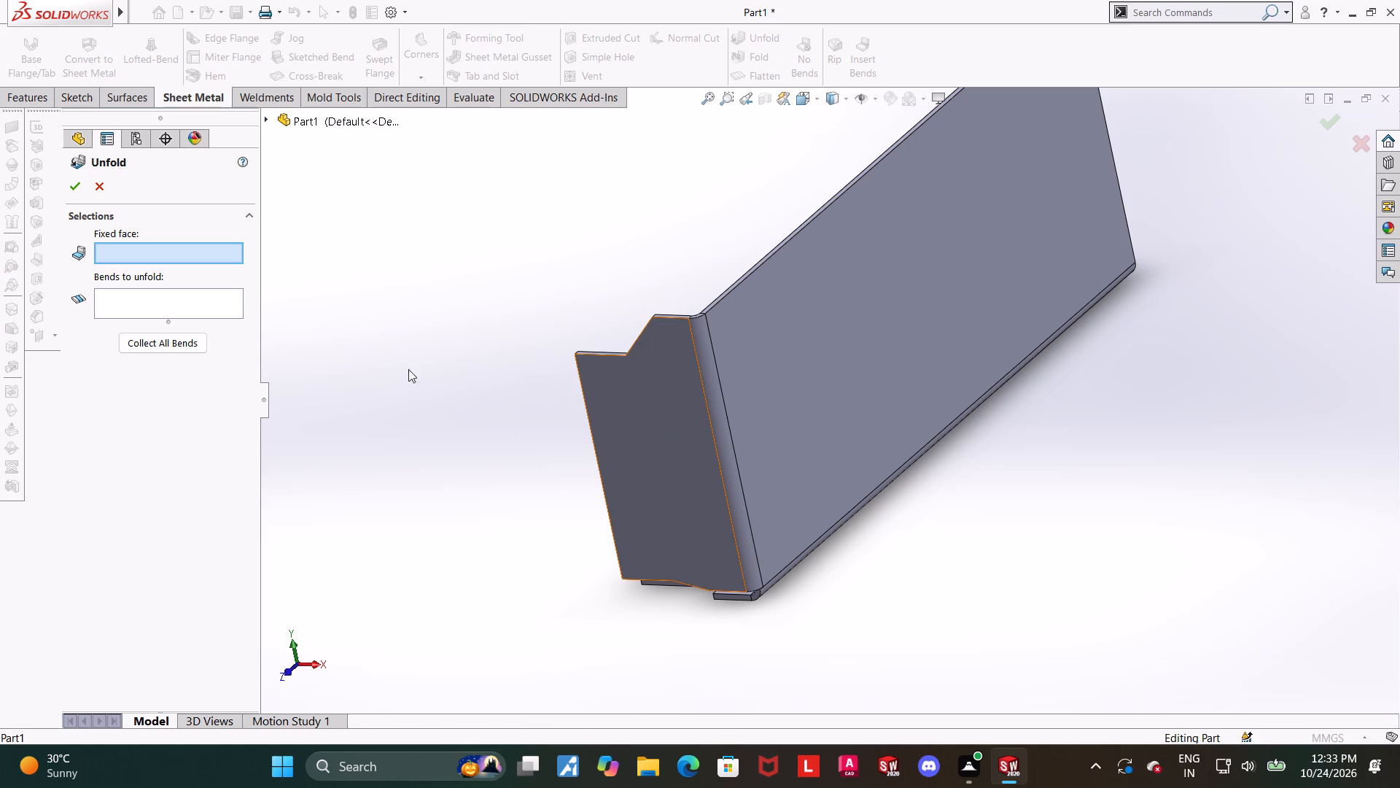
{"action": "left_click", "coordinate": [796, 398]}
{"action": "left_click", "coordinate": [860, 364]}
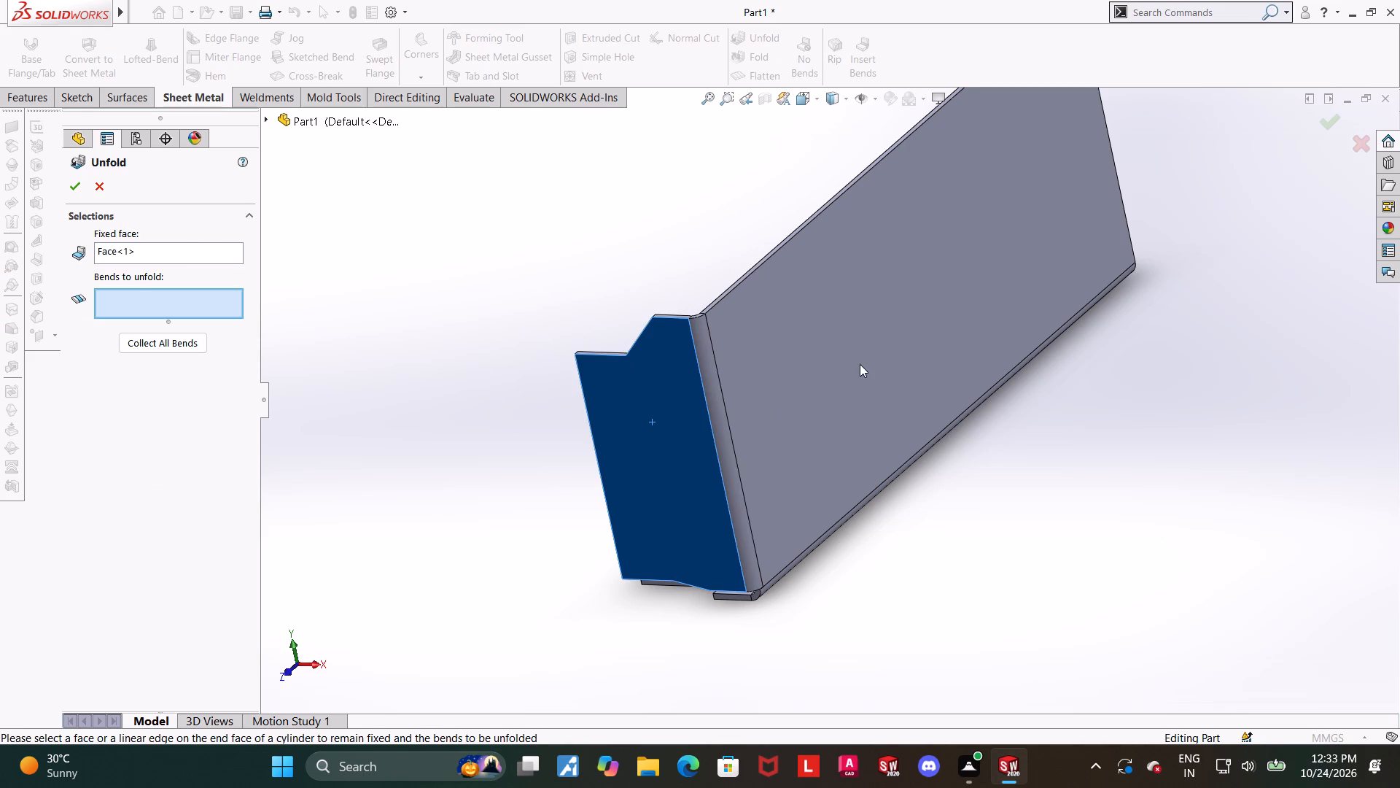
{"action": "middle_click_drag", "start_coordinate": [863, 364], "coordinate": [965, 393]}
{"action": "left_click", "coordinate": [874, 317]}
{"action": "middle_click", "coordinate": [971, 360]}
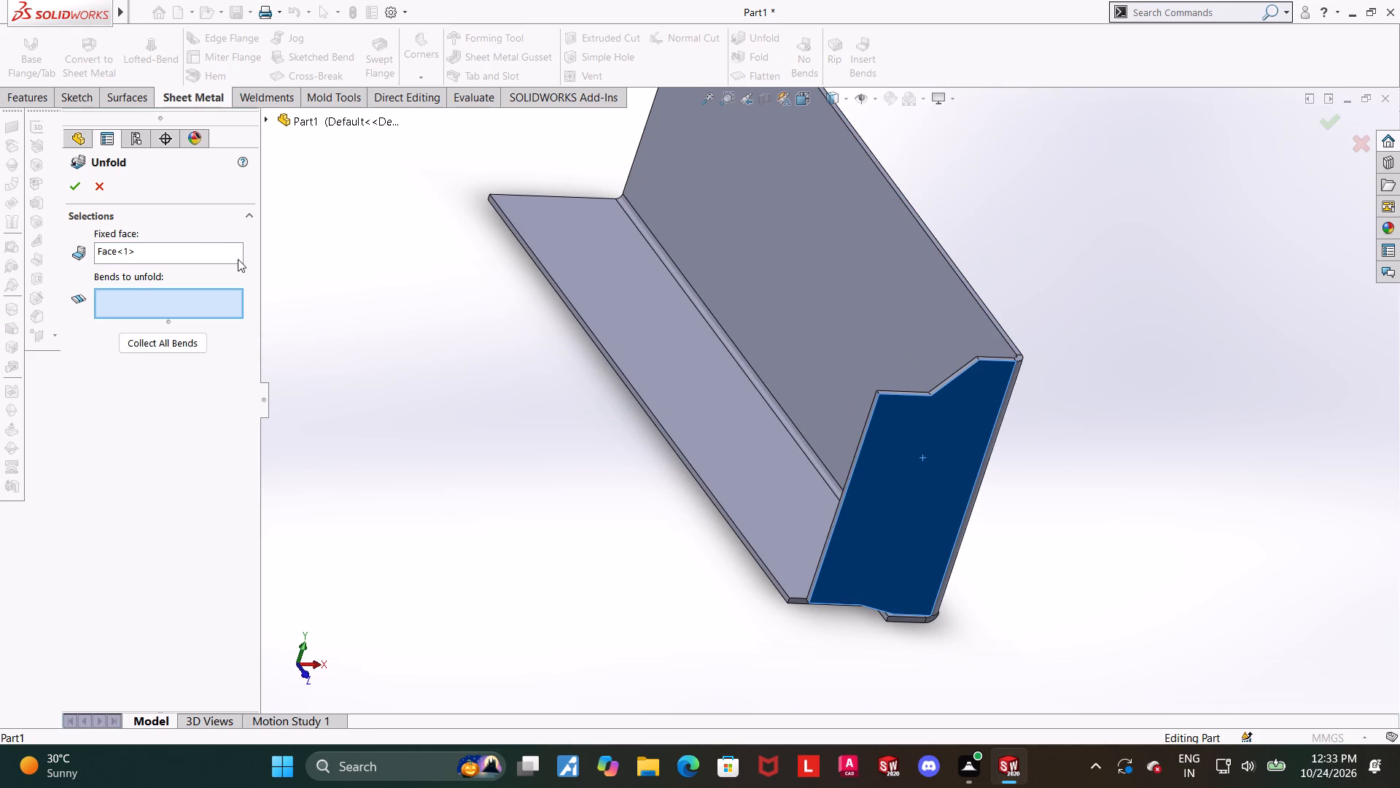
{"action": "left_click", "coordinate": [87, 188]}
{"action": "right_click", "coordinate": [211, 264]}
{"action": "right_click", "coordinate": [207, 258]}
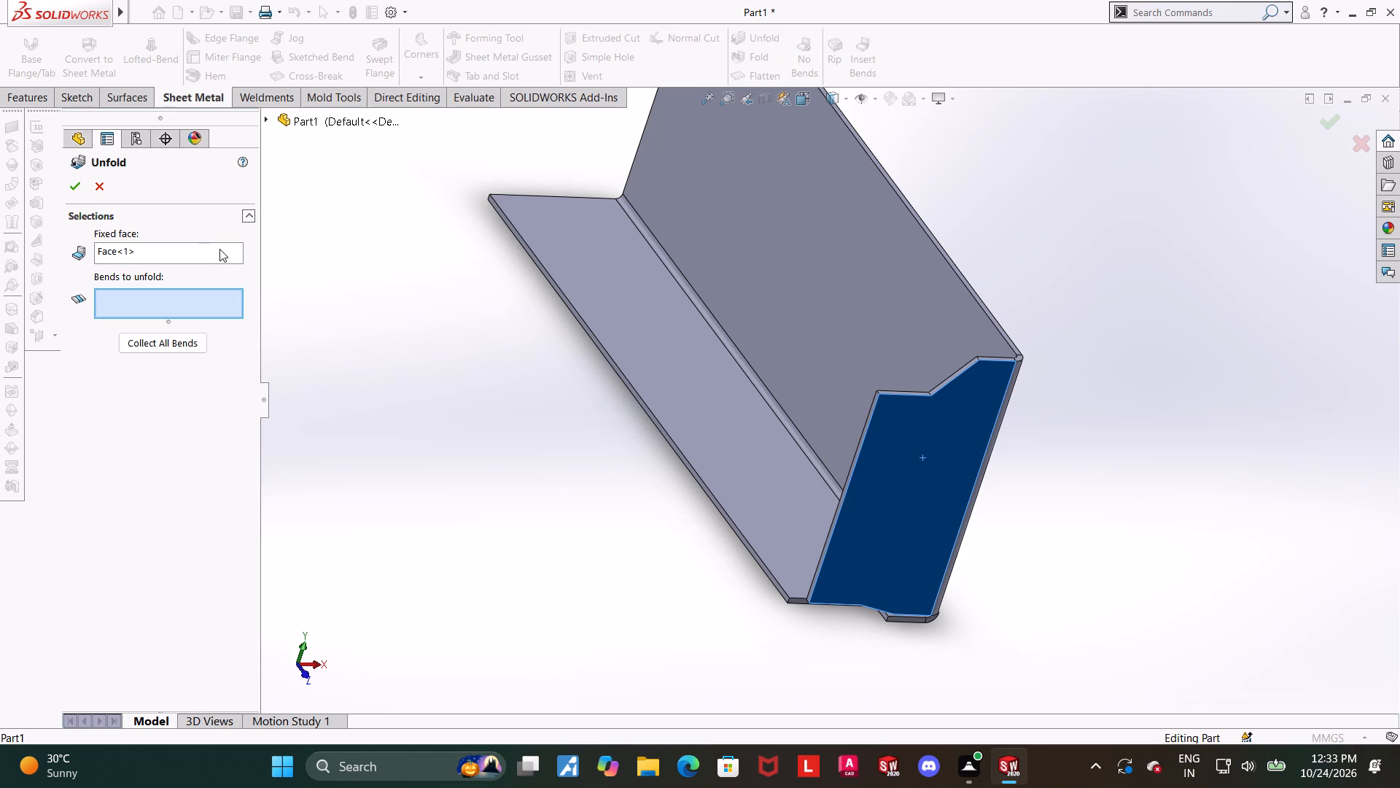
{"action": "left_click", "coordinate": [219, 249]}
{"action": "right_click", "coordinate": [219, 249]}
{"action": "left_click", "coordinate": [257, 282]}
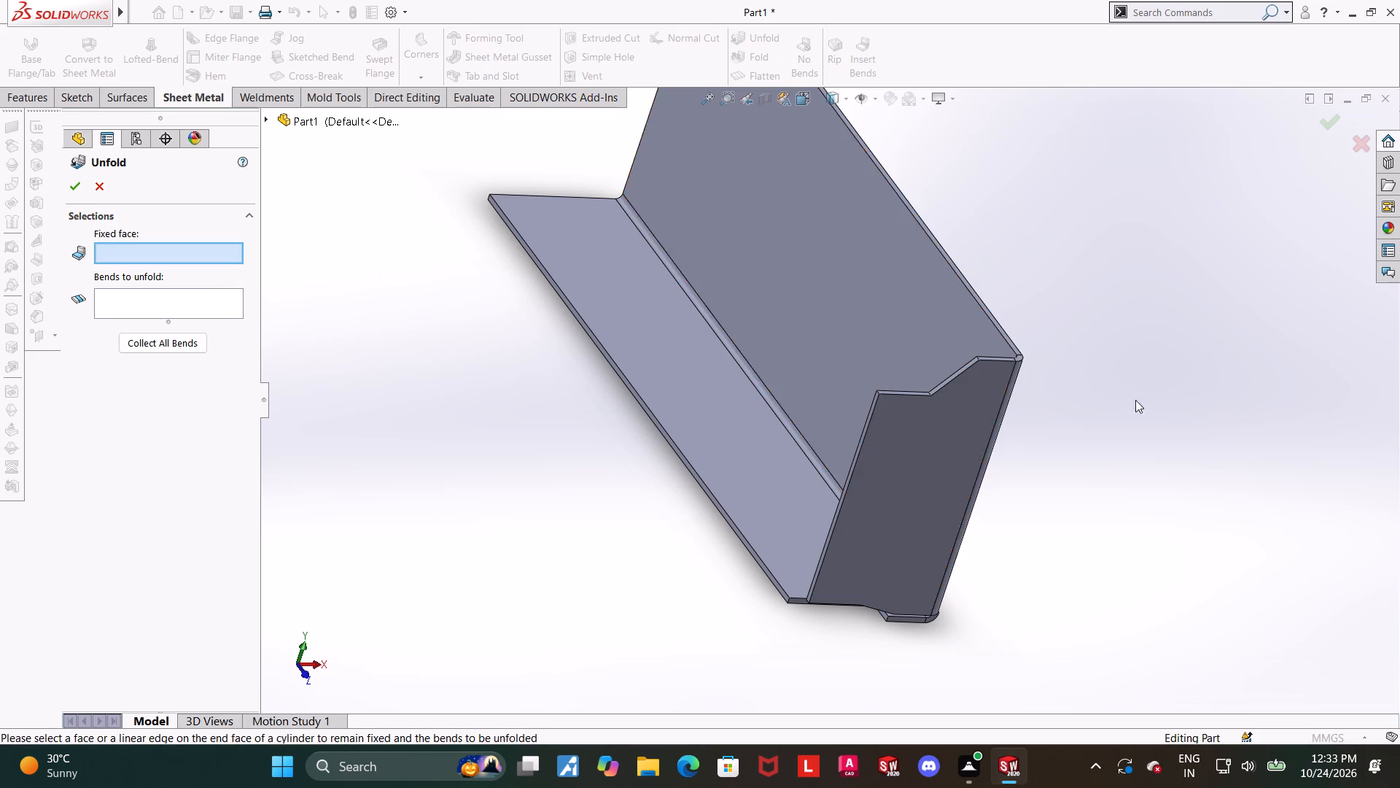
Unfold the edge flange's bend, keeping the large outer face of the base flange fixed.
{"action": "middle_click_drag", "start_coordinate": [1112, 394], "coordinate": [971, 346]}
{"action": "left_click", "coordinate": [1247, 463]}
{"action": "scroll", "coordinate": [1247, 463], "scroll_direction": "up", "scroll_amount": 5}
{"action": "scroll", "coordinate": [1187, 461], "scroll_direction": "down", "scroll_amount": 3}
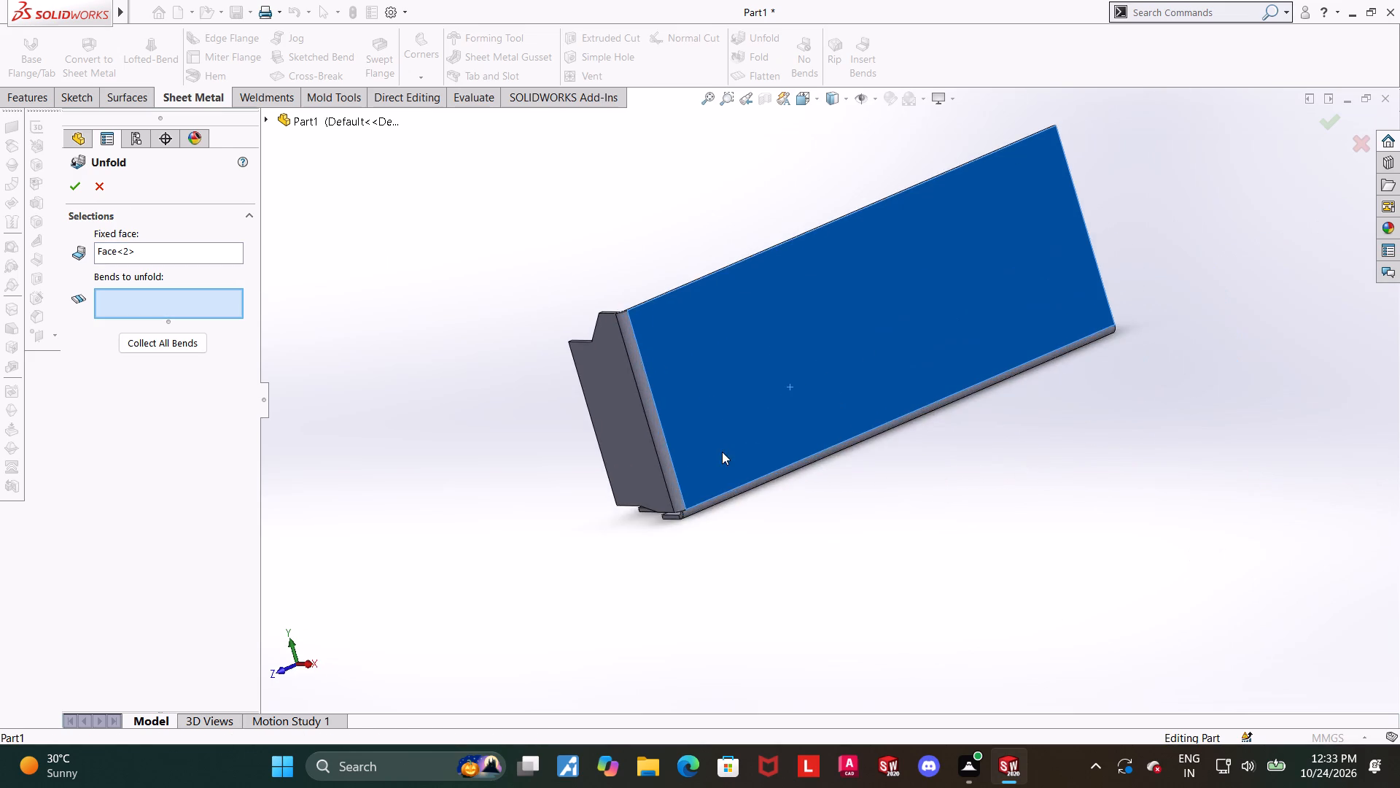
{"action": "middle_click_drag", "start_coordinate": [722, 452], "coordinate": [801, 459]}
{"action": "double_click", "coordinate": [781, 434]}
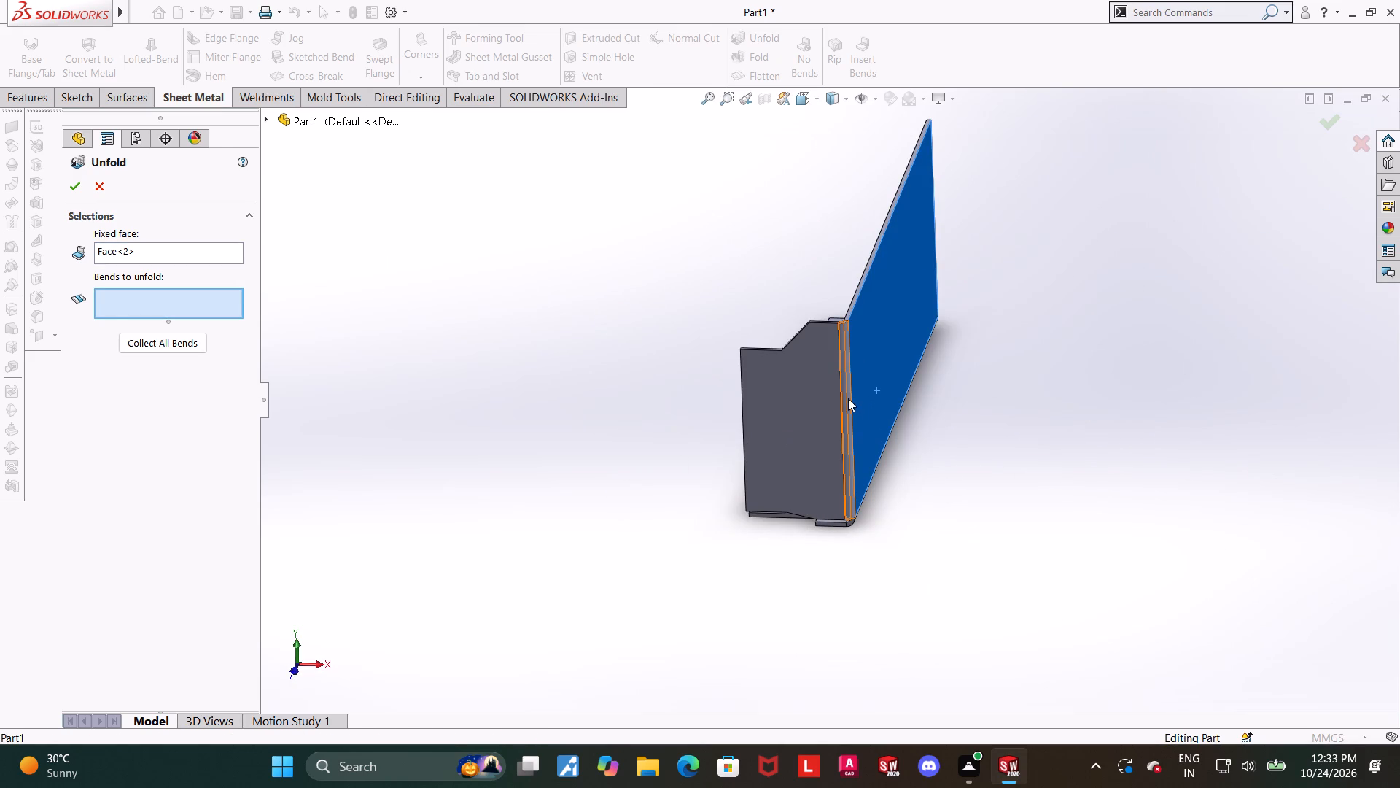
{"action": "left_click", "coordinate": [848, 398]}
{"action": "left_click", "coordinate": [71, 180]}
{"action": "left_click", "coordinate": [971, 489]}
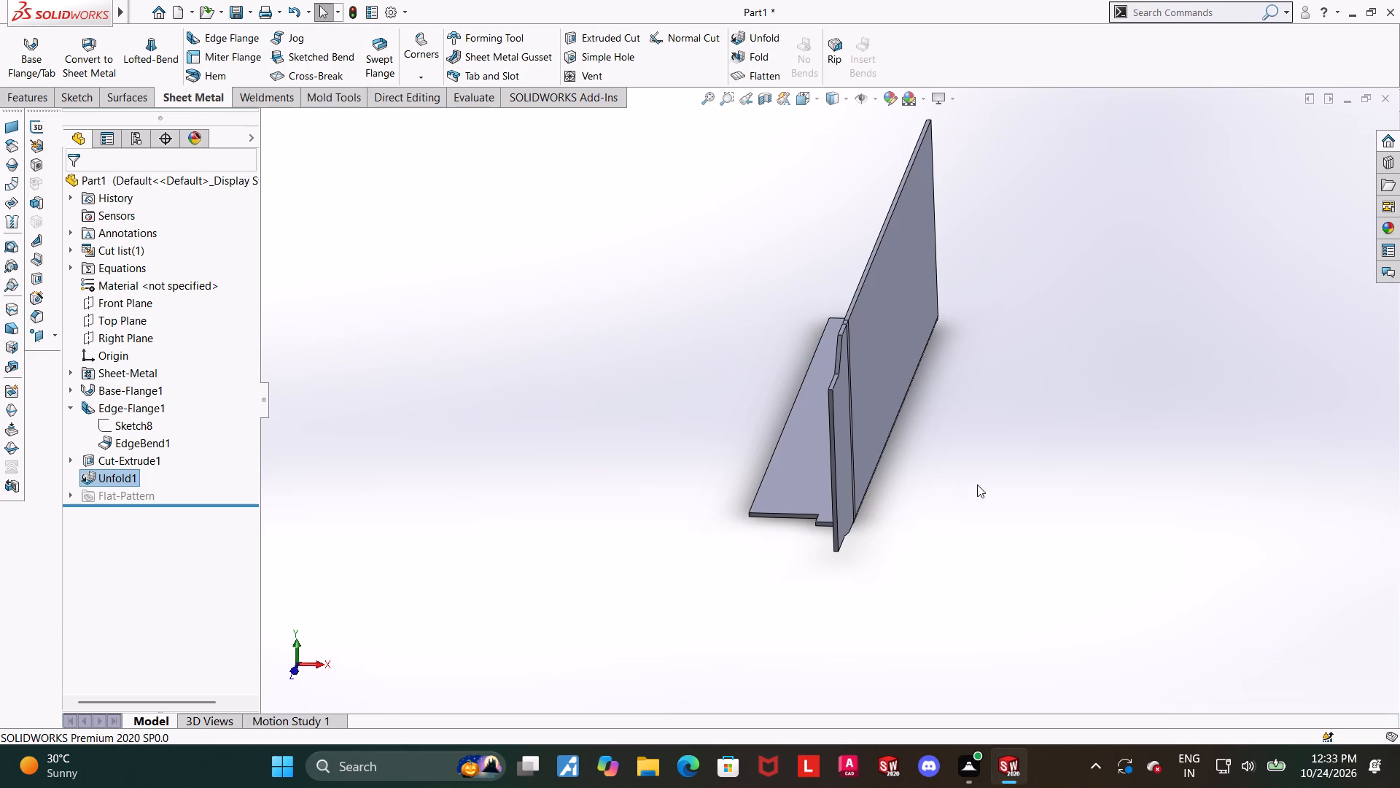
Start a sketch on the outer face of the unfolded edge flange, viewed normal to that face.
{"action": "middle_click_drag", "start_coordinate": [977, 484], "coordinate": [1100, 512]}
{"action": "scroll", "coordinate": [1094, 511], "scroll_direction": "up", "scroll_amount": 1}
{"action": "scroll", "coordinate": [1246, 487], "scroll_direction": "down", "scroll_amount": 1}
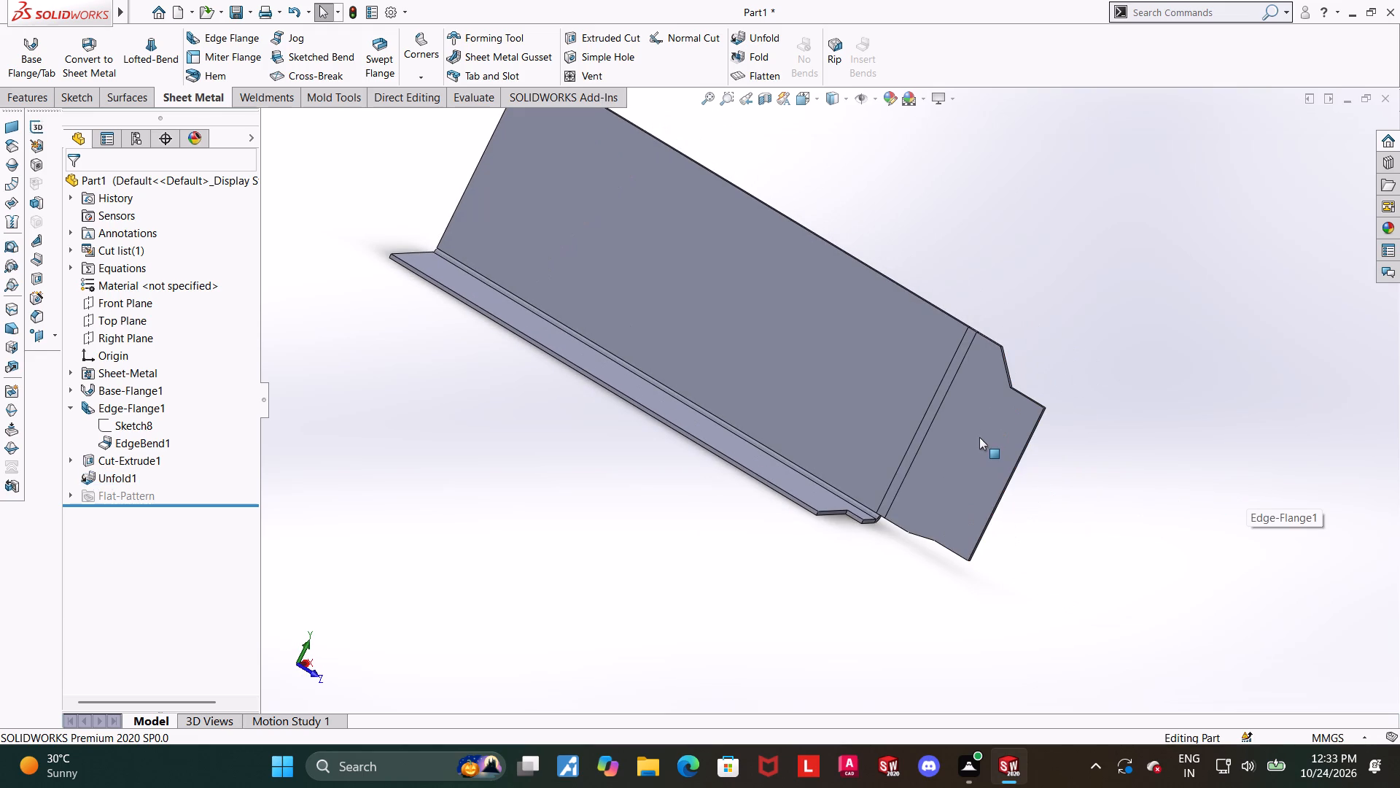
{"action": "scroll", "coordinate": [1015, 451], "scroll_direction": "up", "scroll_amount": 1}
{"action": "middle_click_drag", "start_coordinate": [1085, 446], "coordinate": [814, 401]}
{"action": "left_click", "coordinate": [780, 649]}
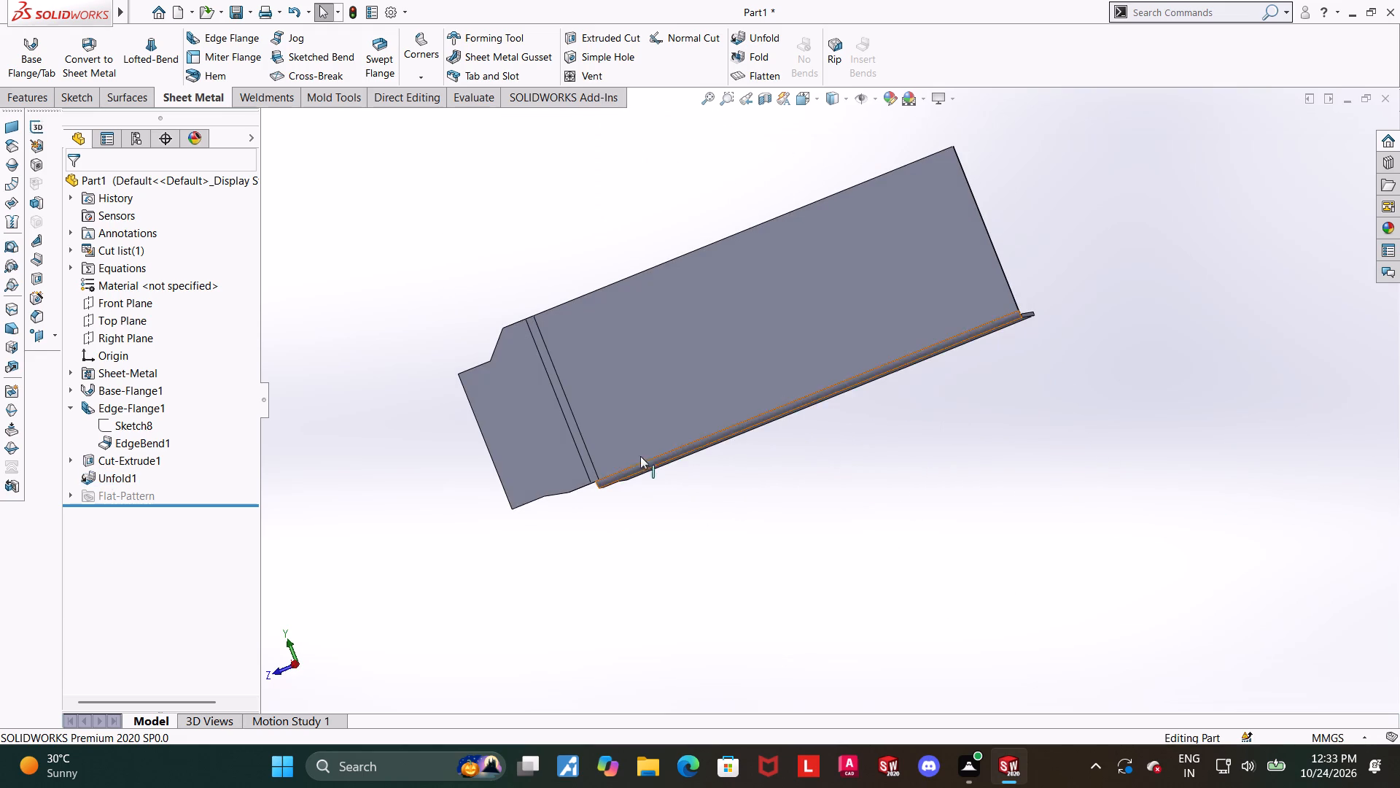
{"action": "left_click", "coordinate": [532, 398]}
{"action": "left_click", "coordinate": [602, 358]}
{"action": "left_click", "coordinate": [109, 506]}
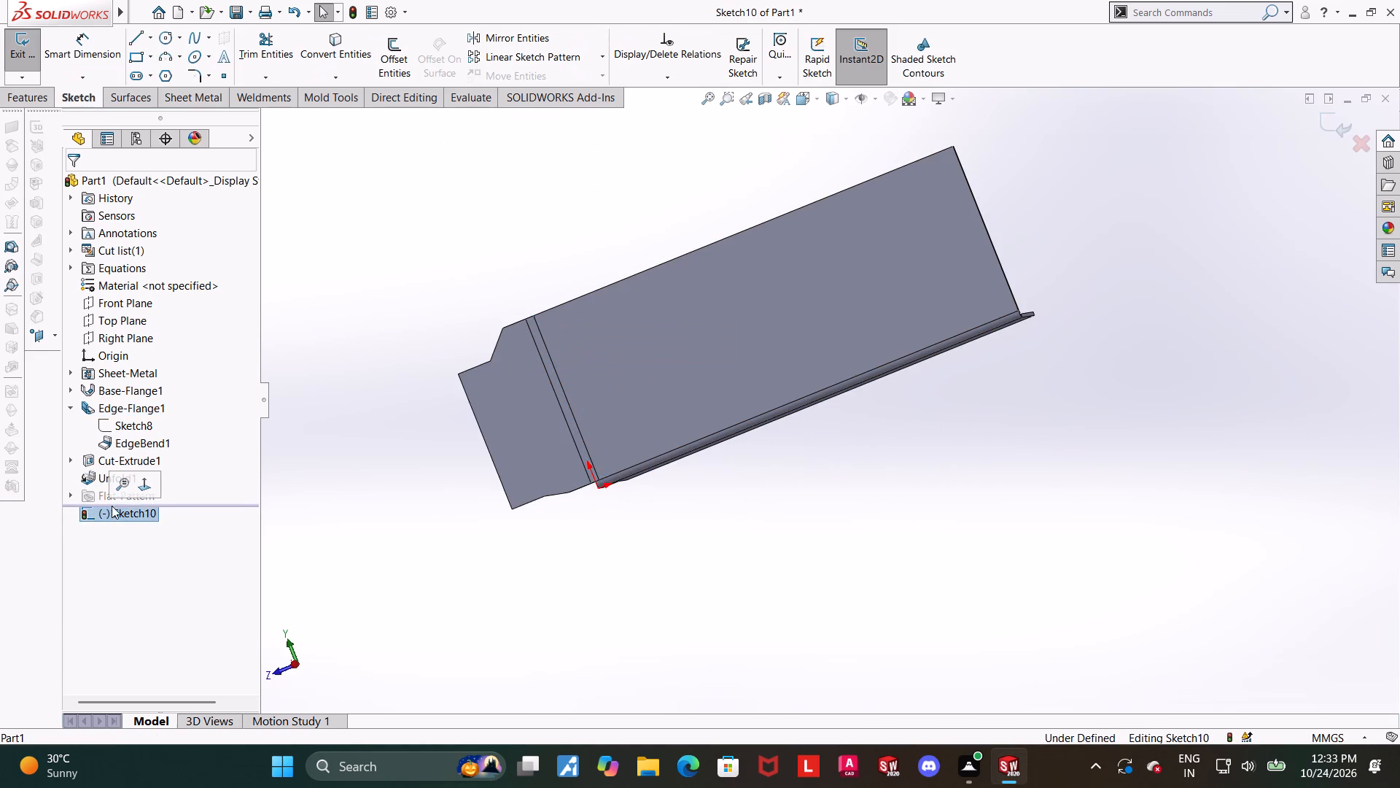
{"action": "left_click", "coordinate": [144, 485]}
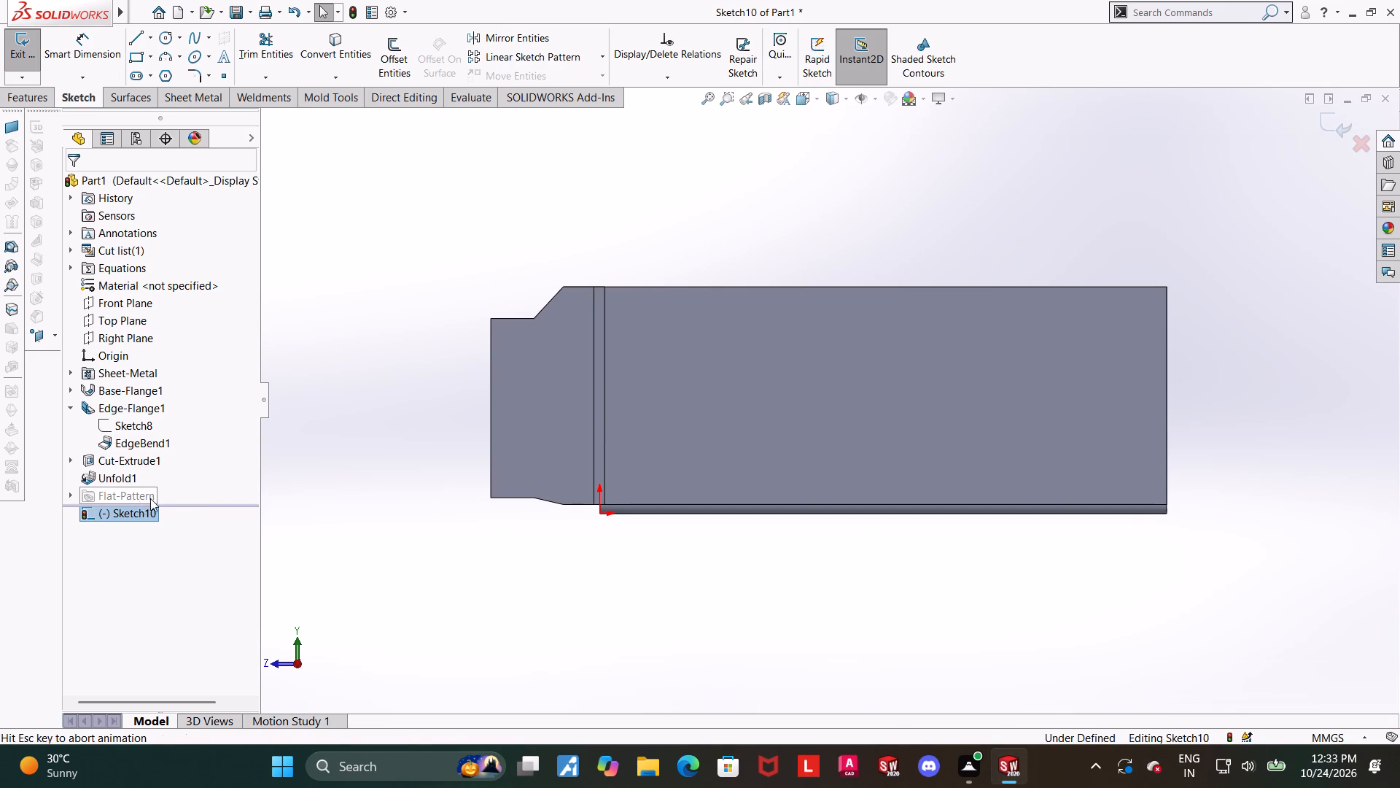
Sketch a corner rectangle about 14 mm wide straddling the two bend lines of the unfolded edge flange.
{"action": "scroll", "coordinate": [701, 291], "scroll_direction": "down", "scroll_amount": 2}
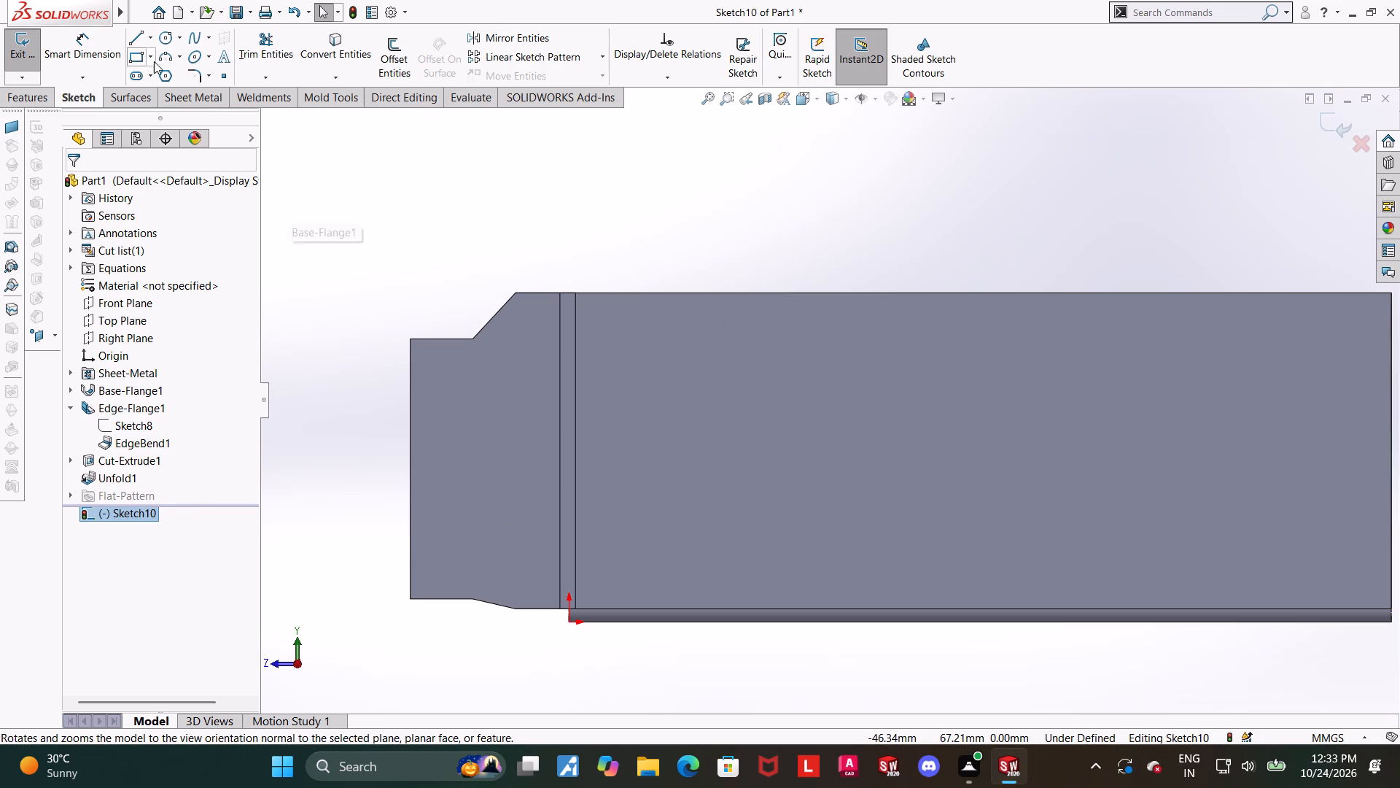
{"action": "left_click", "coordinate": [145, 51]}
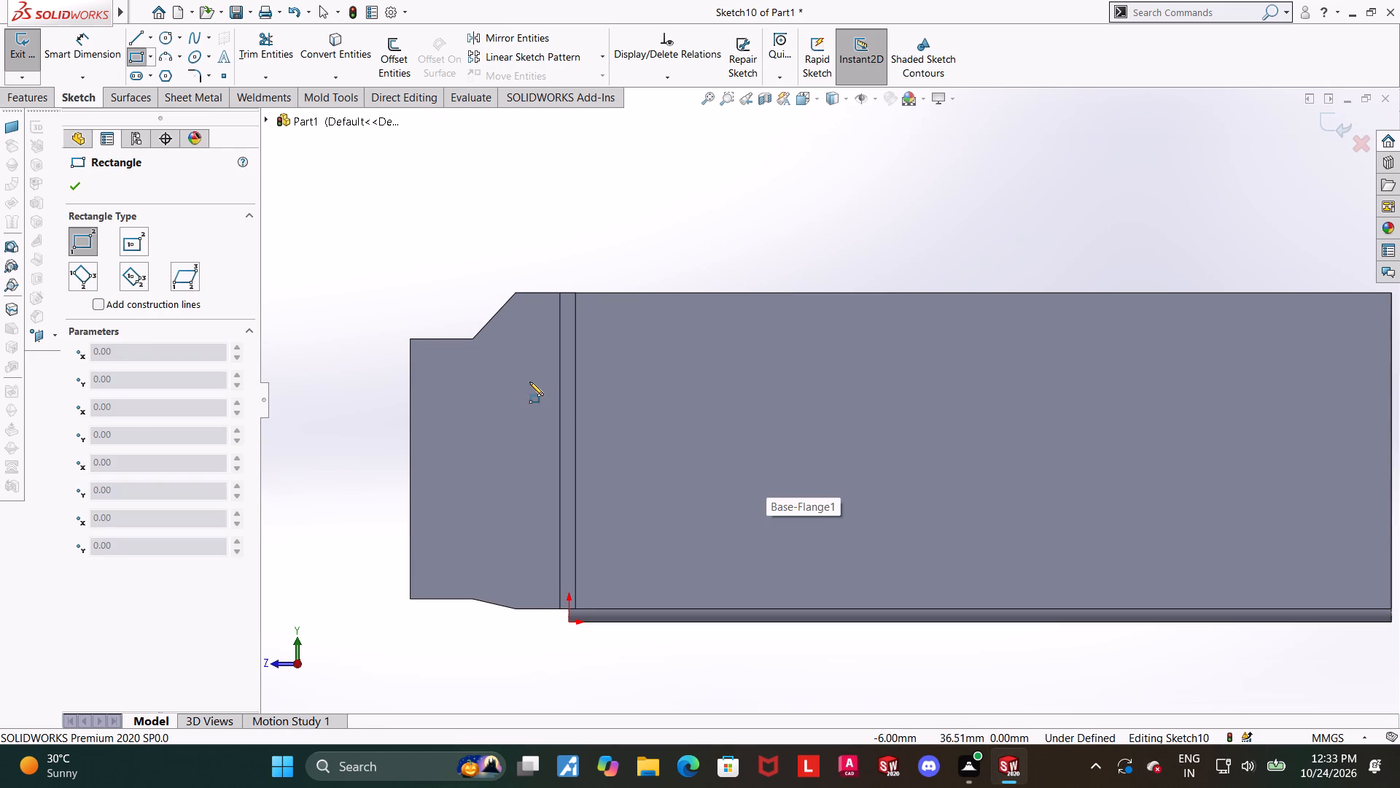
{"action": "left_click", "coordinate": [529, 376]}
{"action": "left_click", "coordinate": [622, 505]}
{"action": "key", "text": "Escape"}
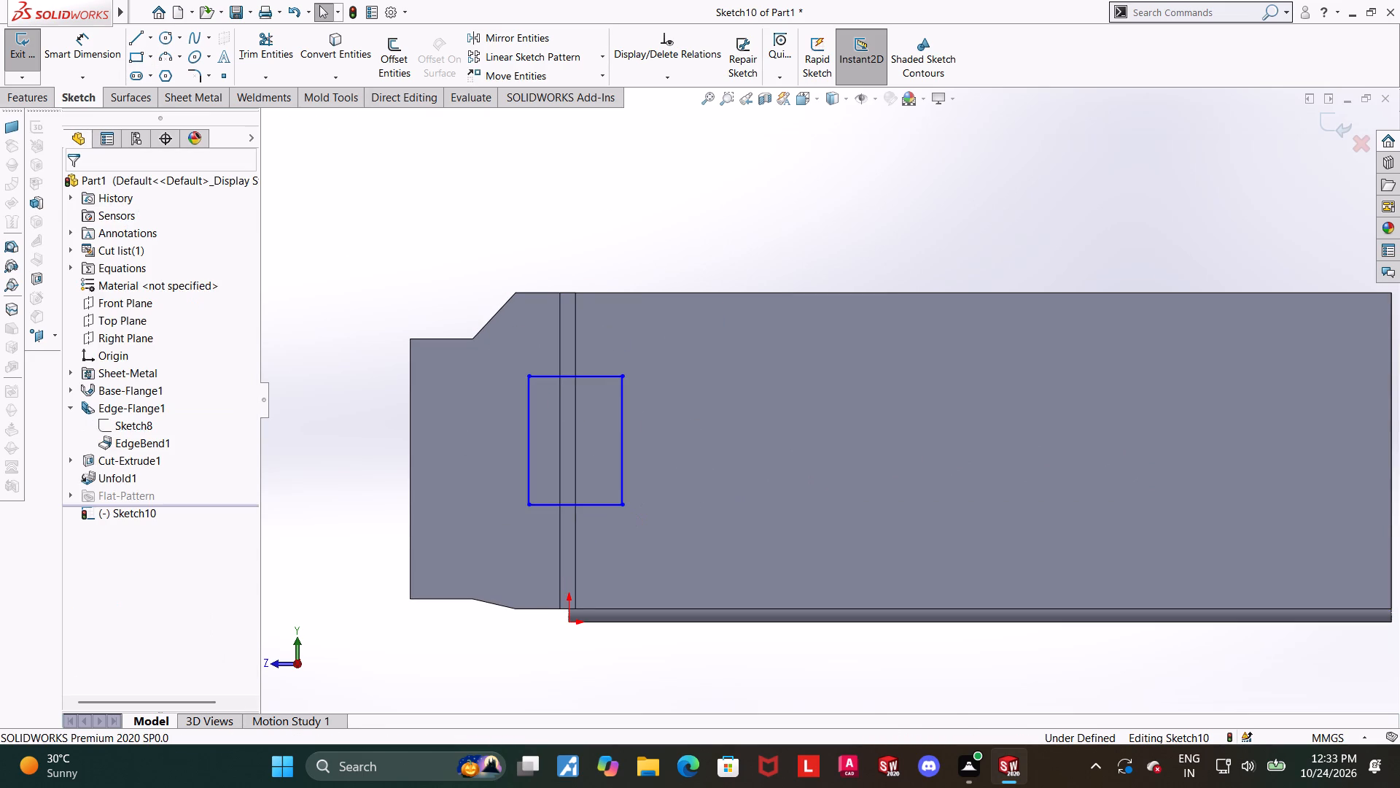
Dimension the rectangle's height along the bend as 22 mm.
{"action": "left_click", "coordinate": [79, 55]}
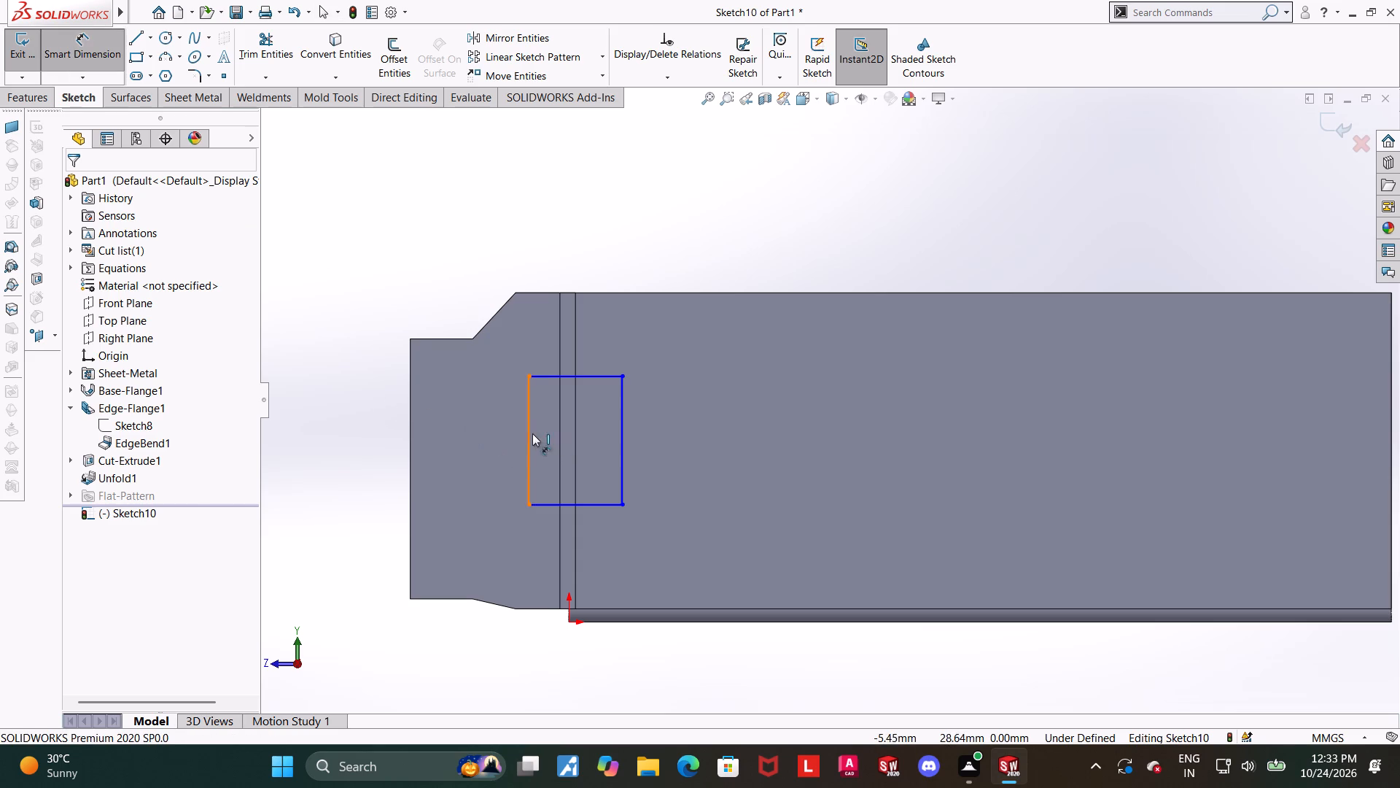
{"action": "left_click", "coordinate": [531, 433]}
{"action": "left_click", "coordinate": [373, 428]}
{"action": "type", "text": "22"}
{"action": "key", "text": "Return"}
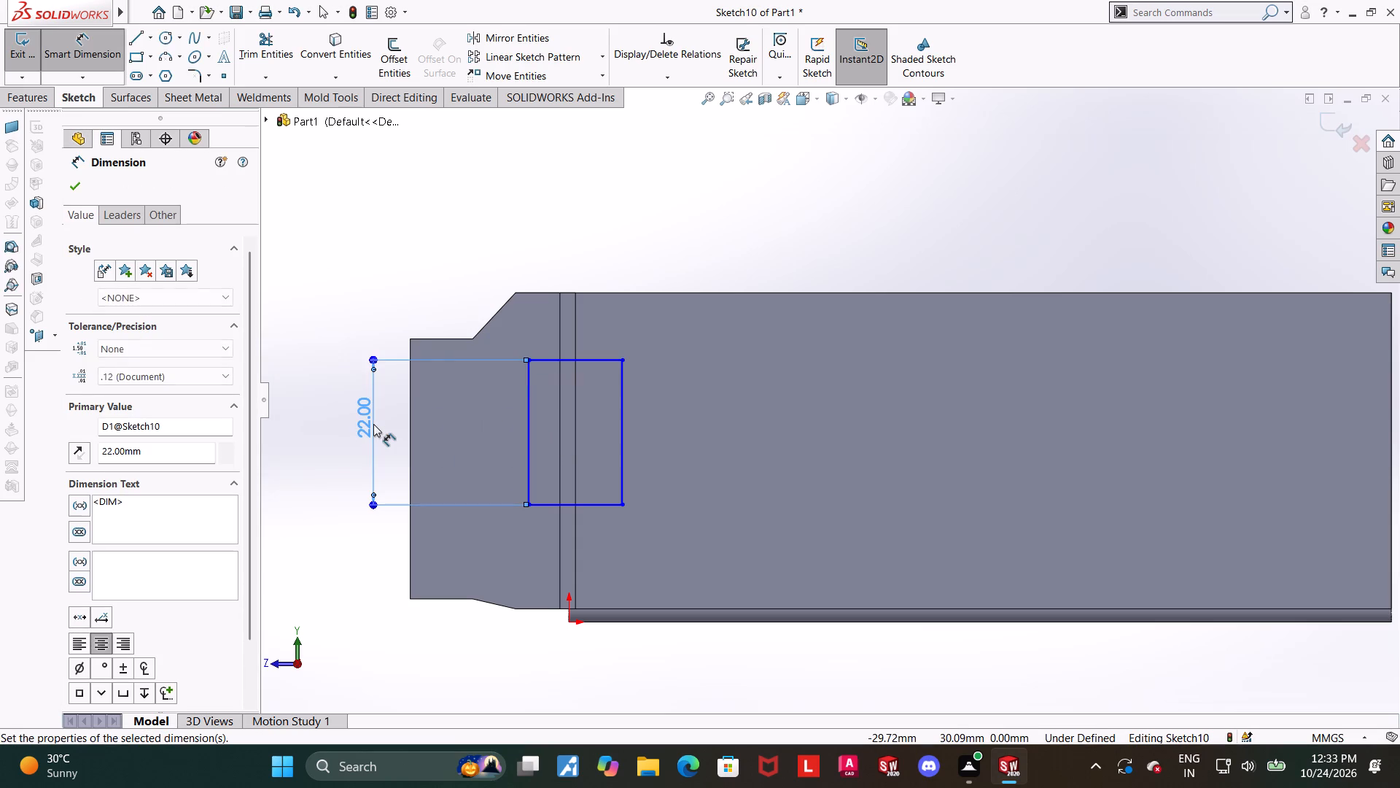
{"action": "key", "text": "Escape"}
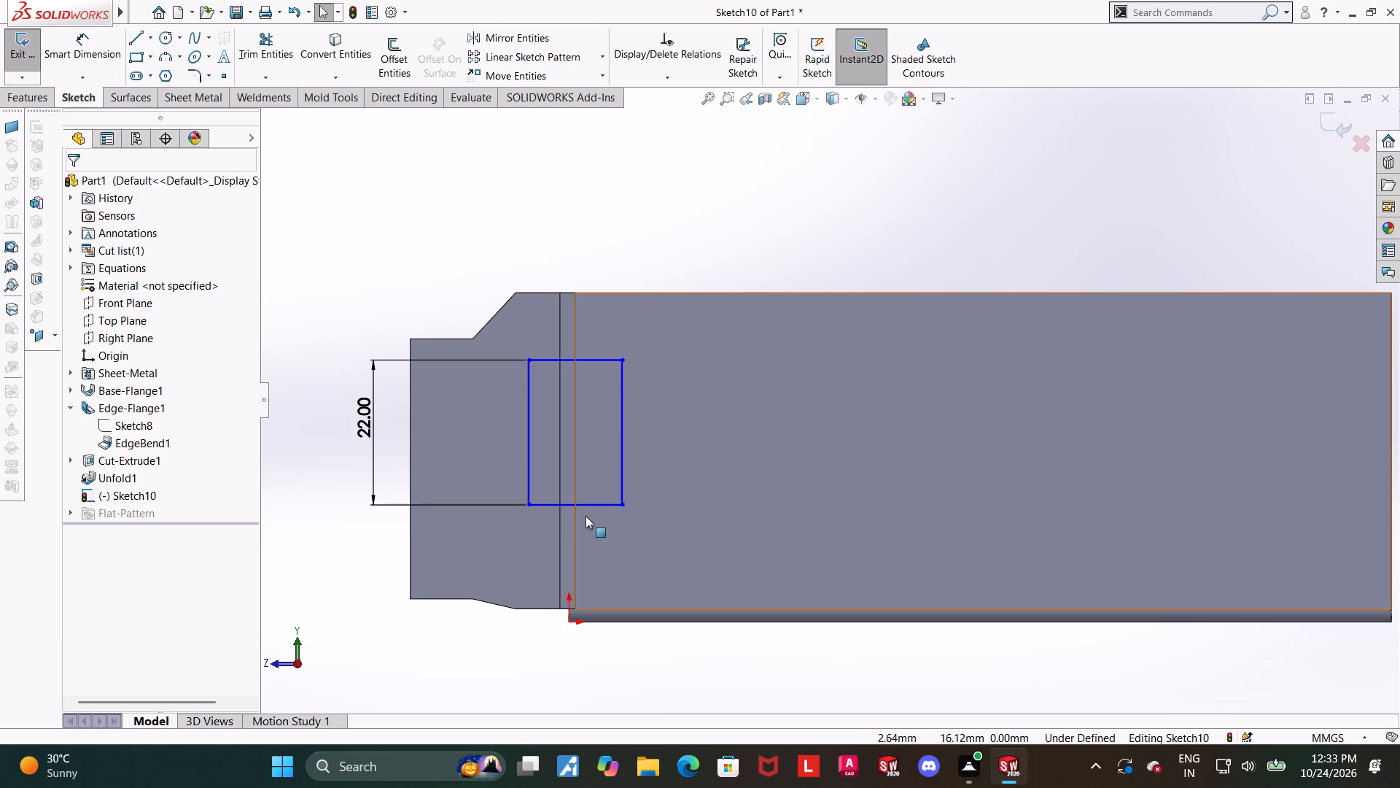
Add a Vertical relation between the midpoint of the rectangle's lower edge and the origin.
{"action": "scroll", "coordinate": [542, 409], "scroll_direction": "down", "scroll_amount": 1}
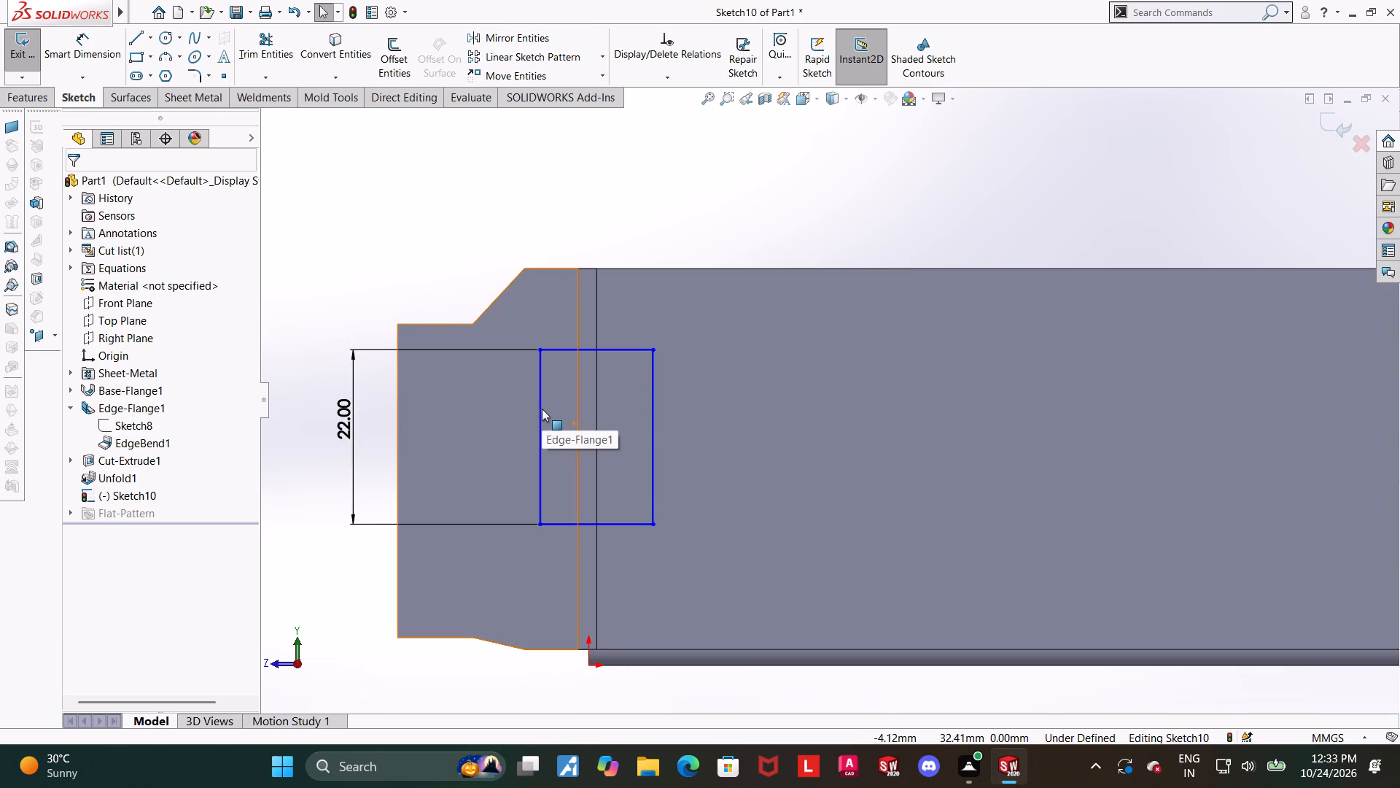
{"action": "left_click", "coordinate": [594, 525]}
{"action": "left_click", "coordinate": [586, 663], "text": "ctrl"}
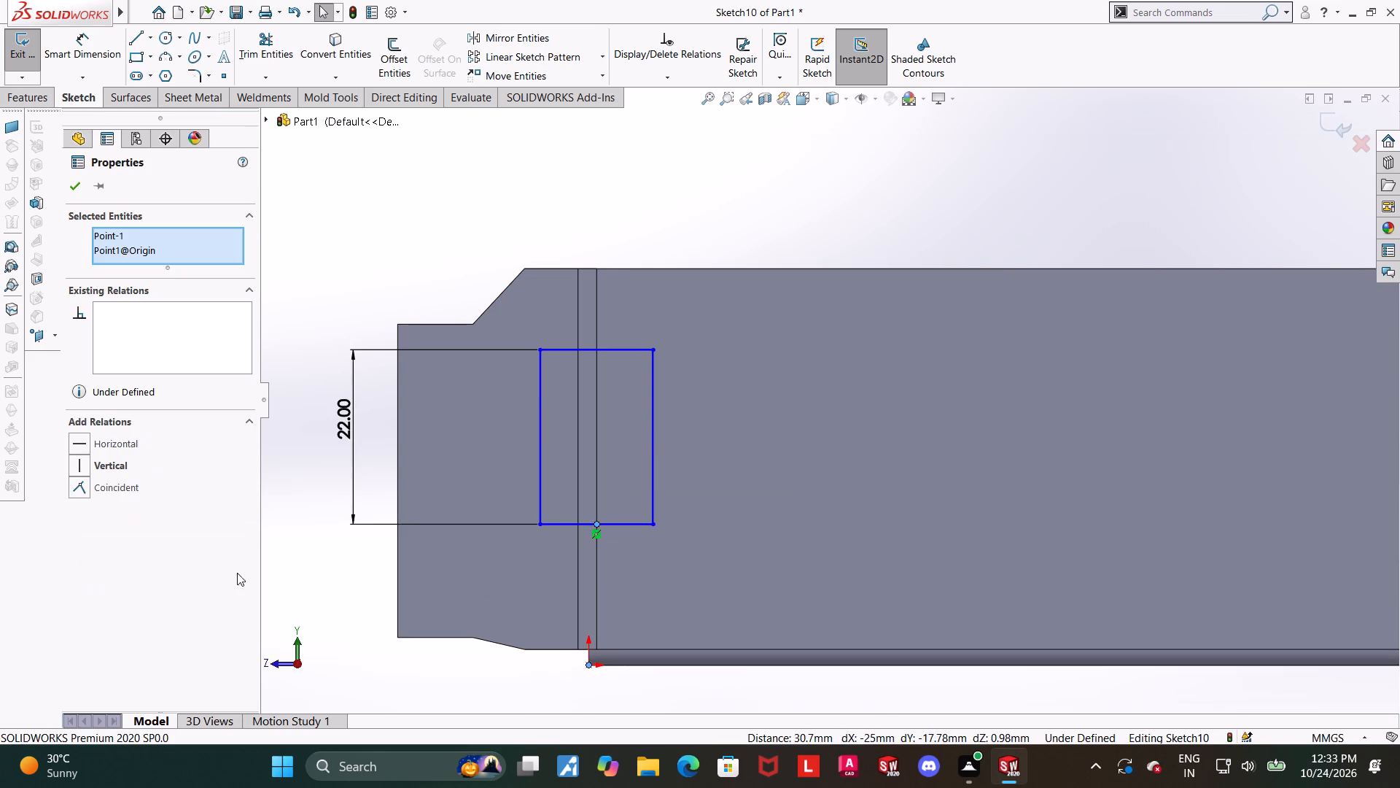
{"action": "left_click", "coordinate": [87, 474]}
Dimension the rectangle's width across the bend as 12.5 mm.
{"action": "scroll", "coordinate": [474, 538], "scroll_direction": "up", "scroll_amount": 2}
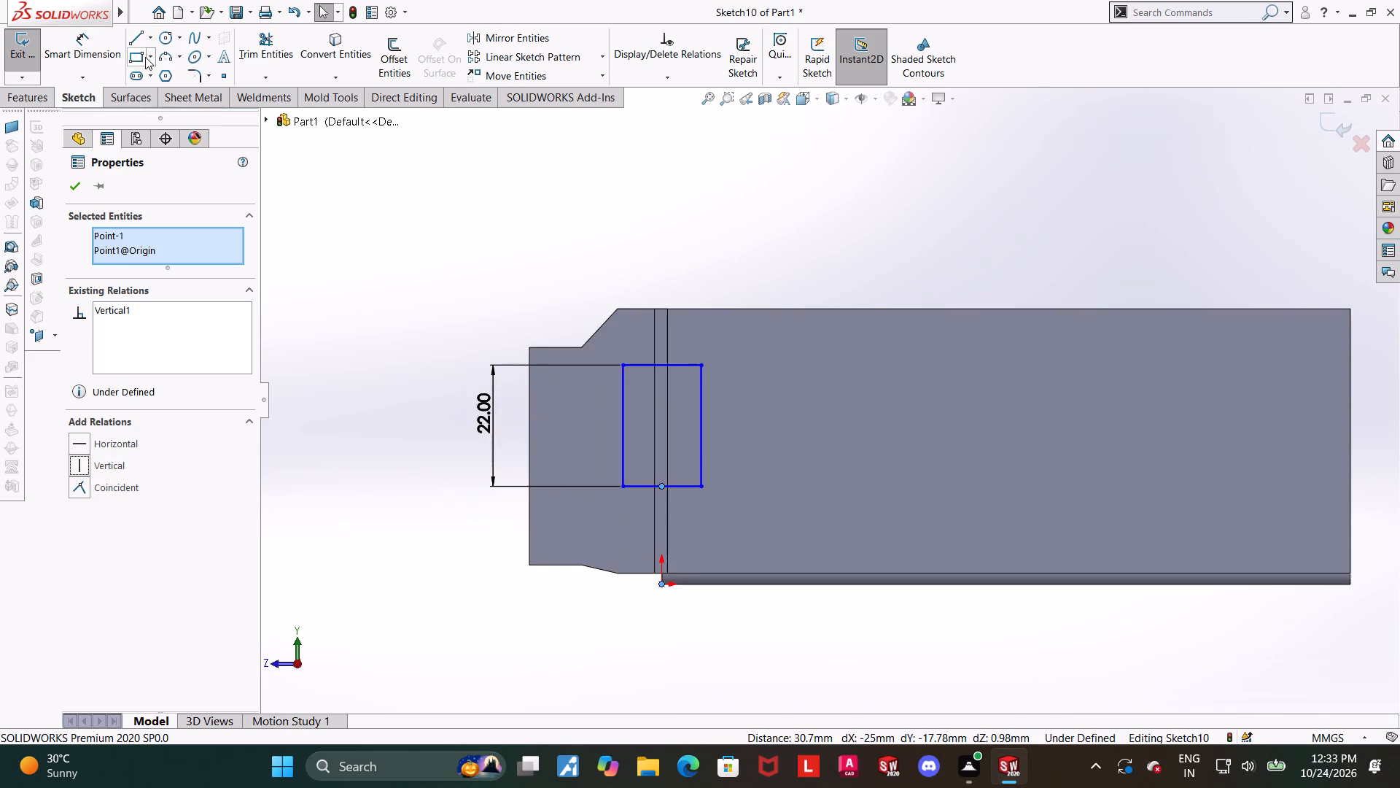
{"action": "left_click", "coordinate": [98, 45]}
{"action": "scroll", "coordinate": [638, 303], "scroll_direction": "down", "scroll_amount": 2}
{"action": "left_click", "coordinate": [683, 401]}
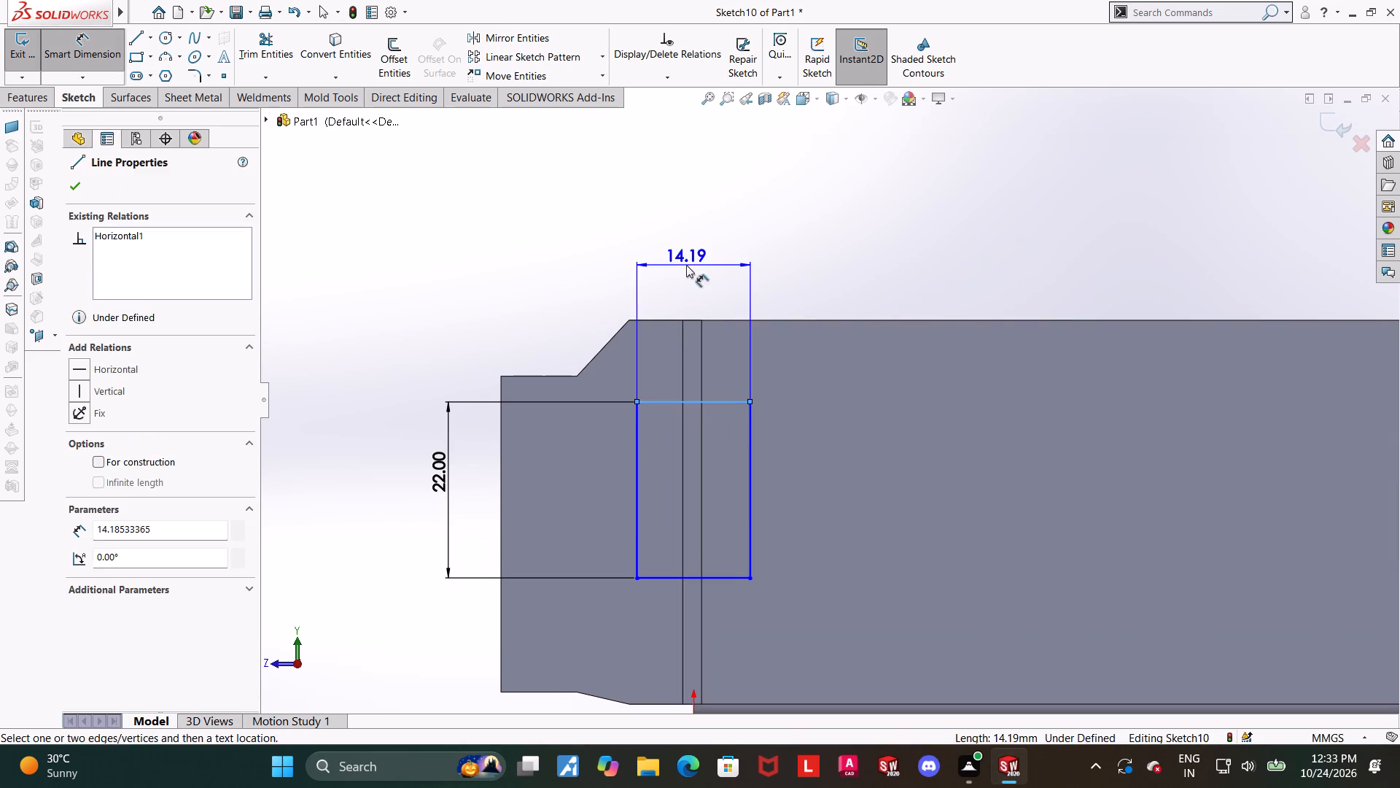
{"action": "left_click", "coordinate": [686, 265]}
{"action": "type", "text": "12.5"}
{"action": "key", "text": "Return"}
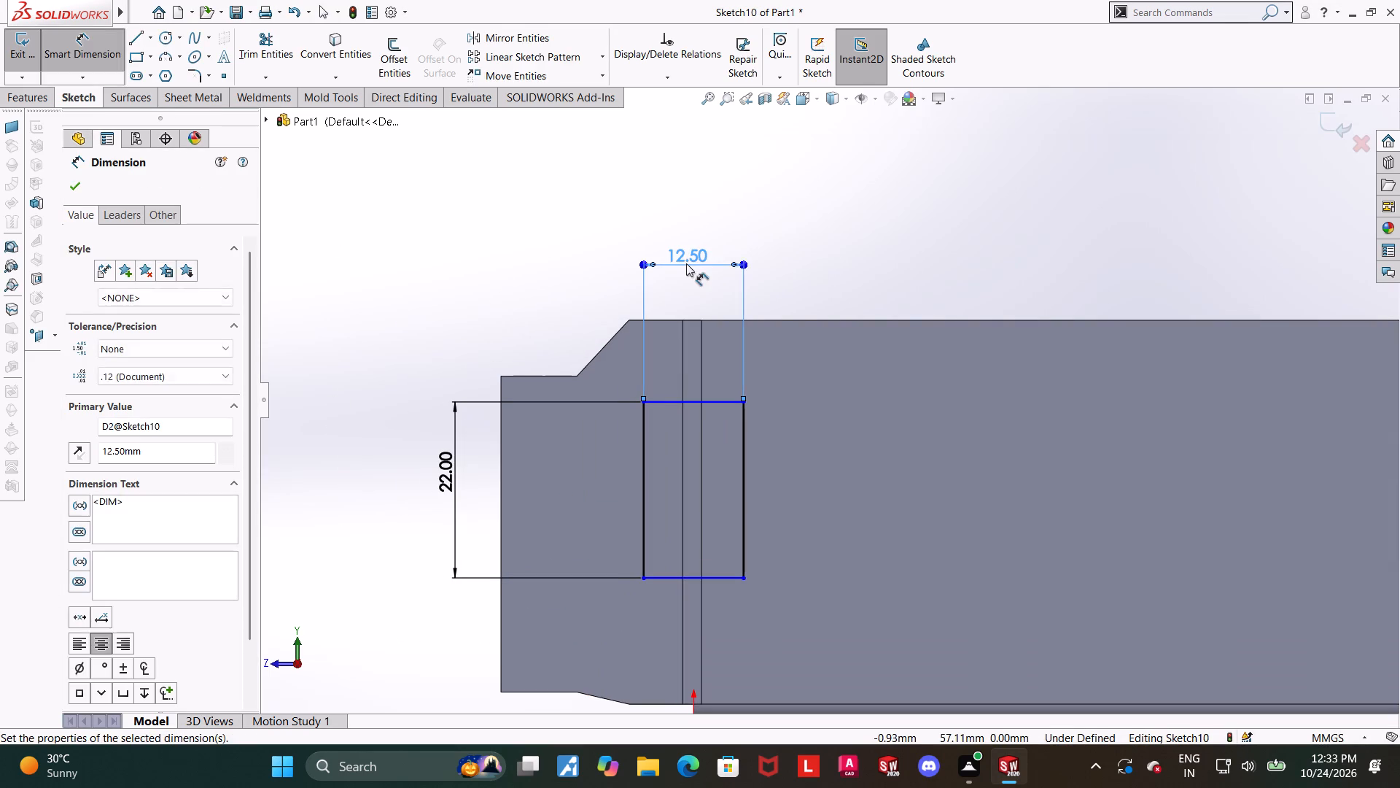
{"action": "key", "text": "Escape"}
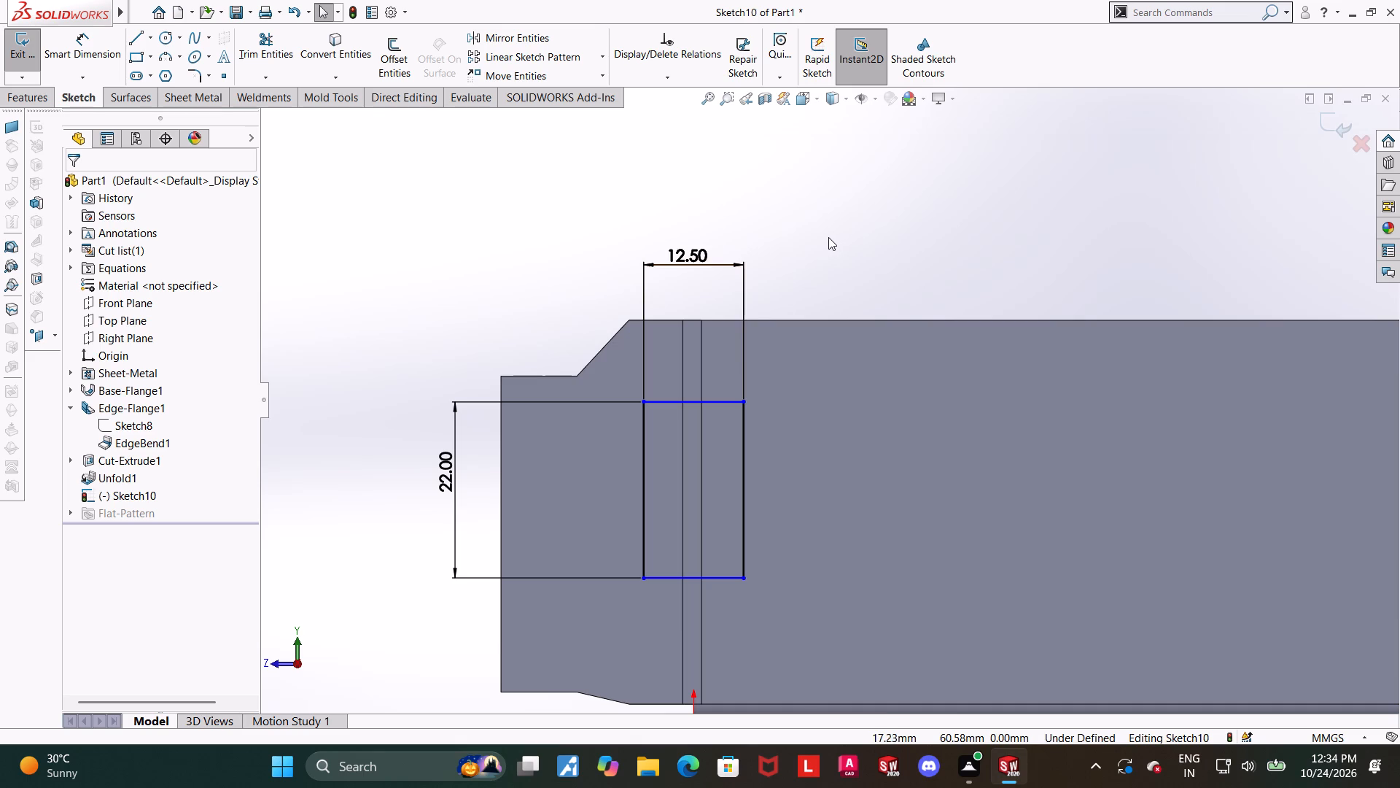
Dimension the rectangle's lower edge 16 mm above the origin.
{"action": "left_click", "coordinate": [63, 67]}
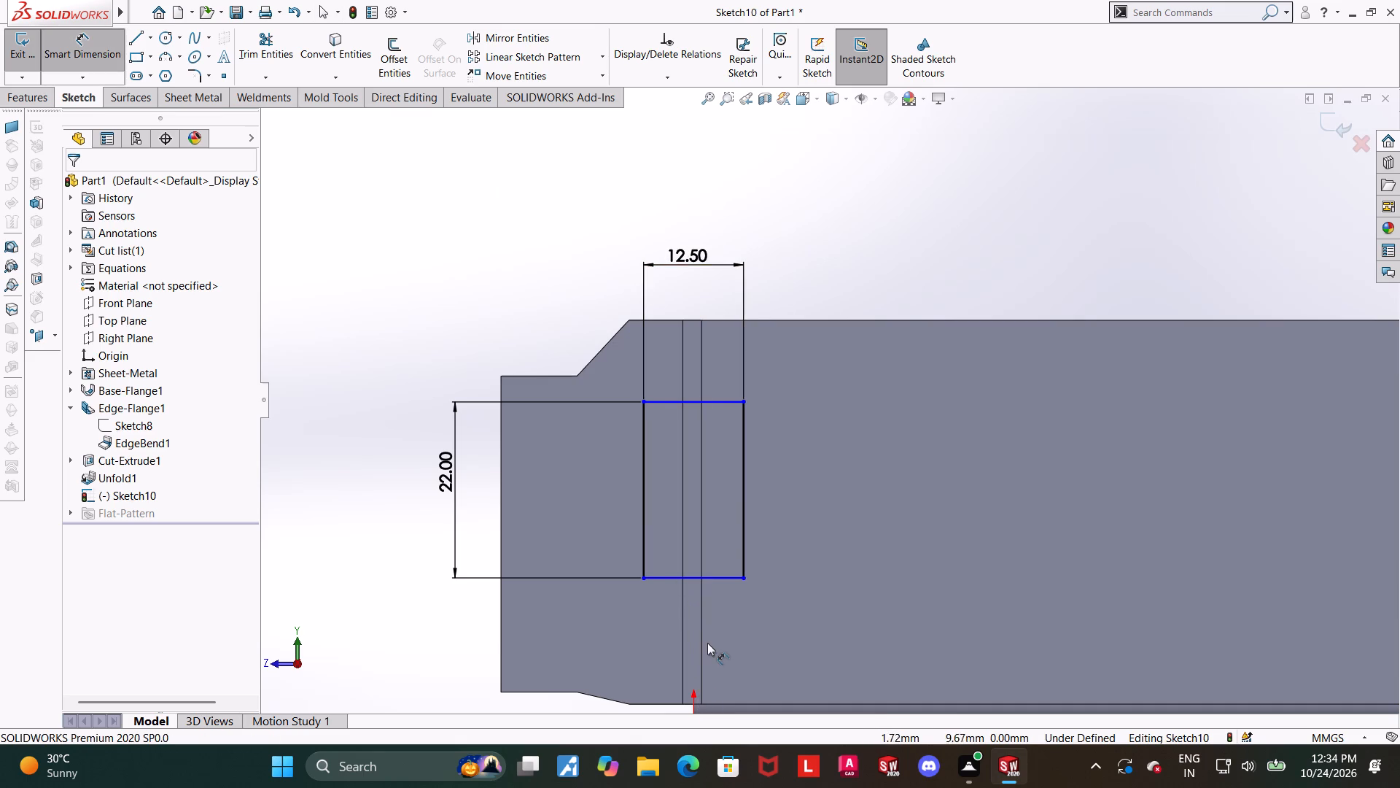
{"action": "scroll", "coordinate": [708, 636], "scroll_direction": "up", "scroll_amount": 2}
{"action": "scroll", "coordinate": [704, 668], "scroll_direction": "down", "scroll_amount": 1}
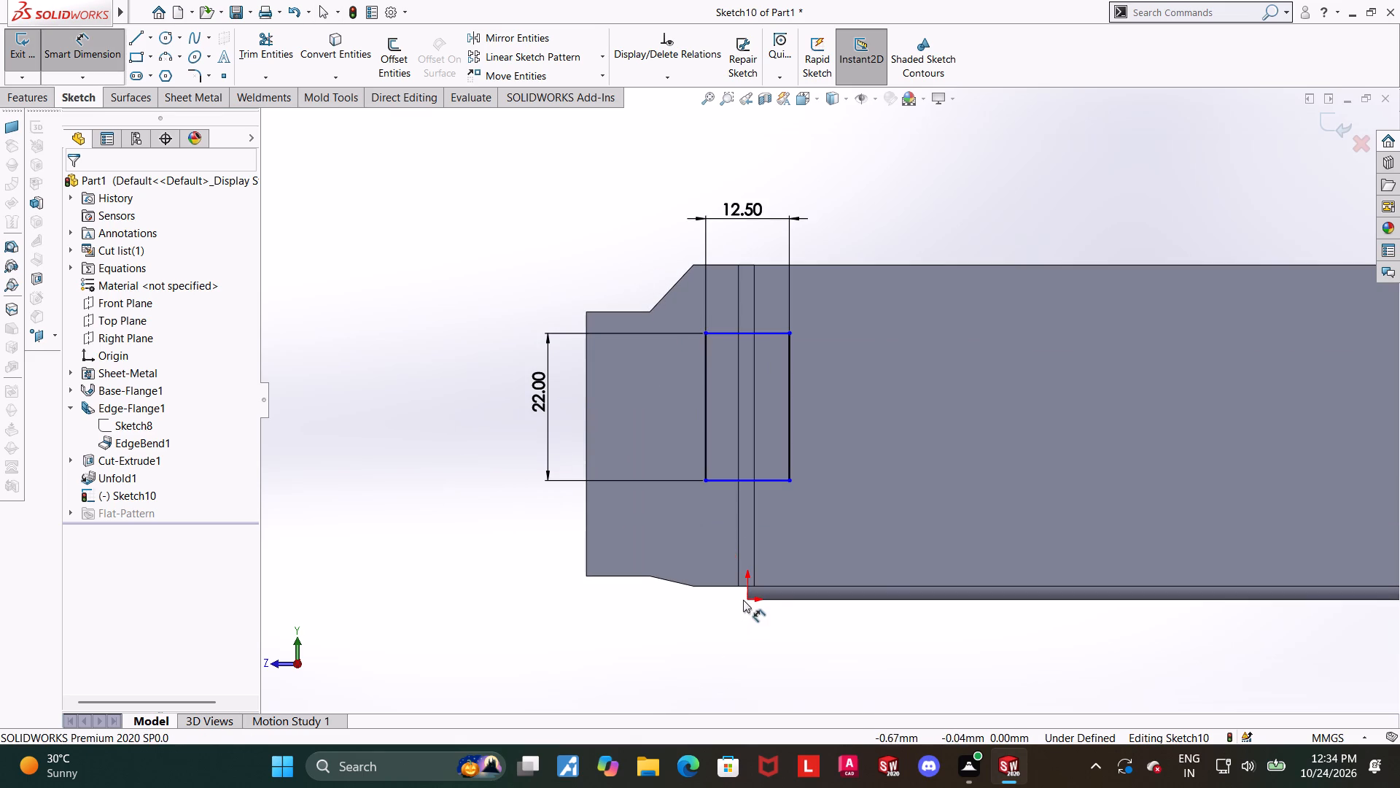
{"action": "left_click", "coordinate": [747, 599]}
{"action": "left_click", "coordinate": [751, 478]}
{"action": "left_click", "coordinate": [371, 539]}
{"action": "type", "text": "16"}
{"action": "key", "text": "Return"}
{"action": "key", "text": "Escape"}
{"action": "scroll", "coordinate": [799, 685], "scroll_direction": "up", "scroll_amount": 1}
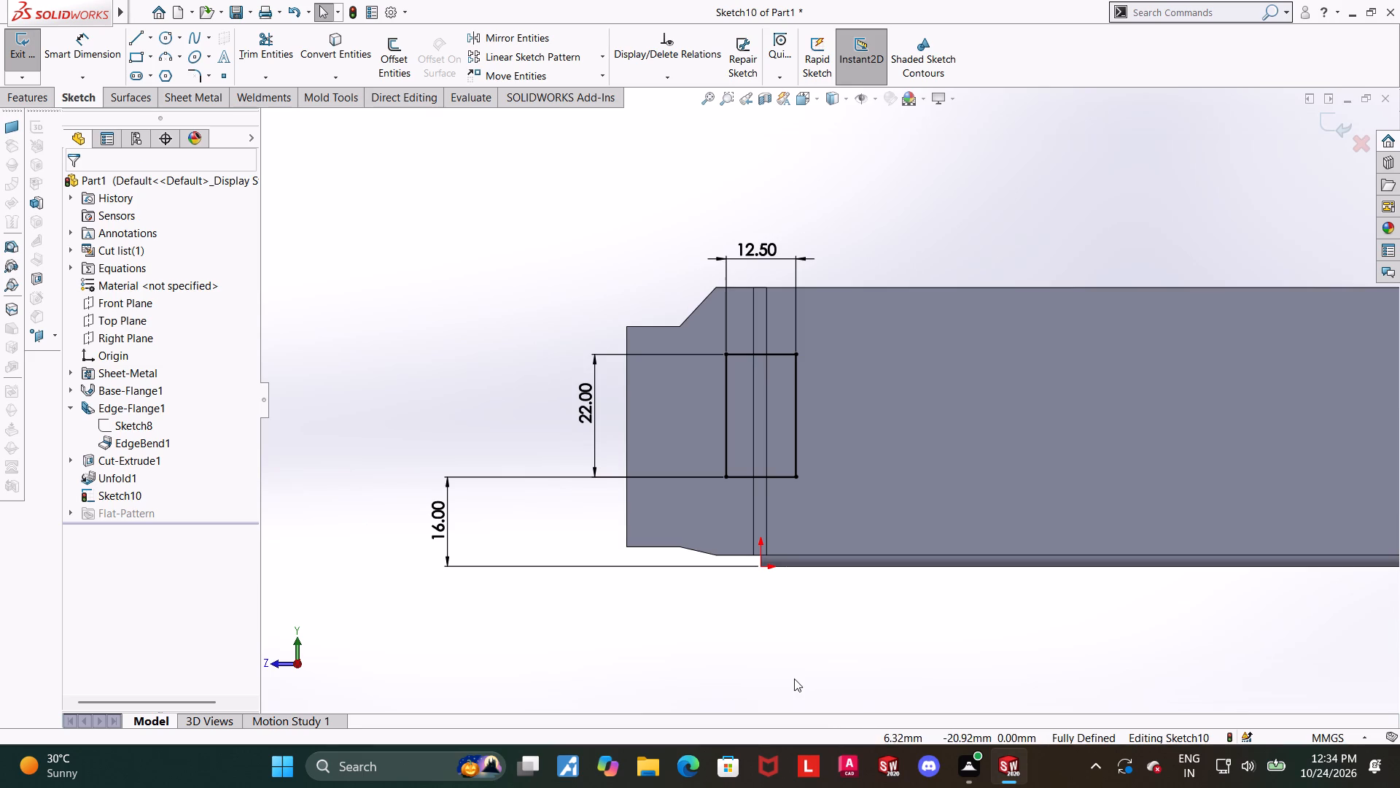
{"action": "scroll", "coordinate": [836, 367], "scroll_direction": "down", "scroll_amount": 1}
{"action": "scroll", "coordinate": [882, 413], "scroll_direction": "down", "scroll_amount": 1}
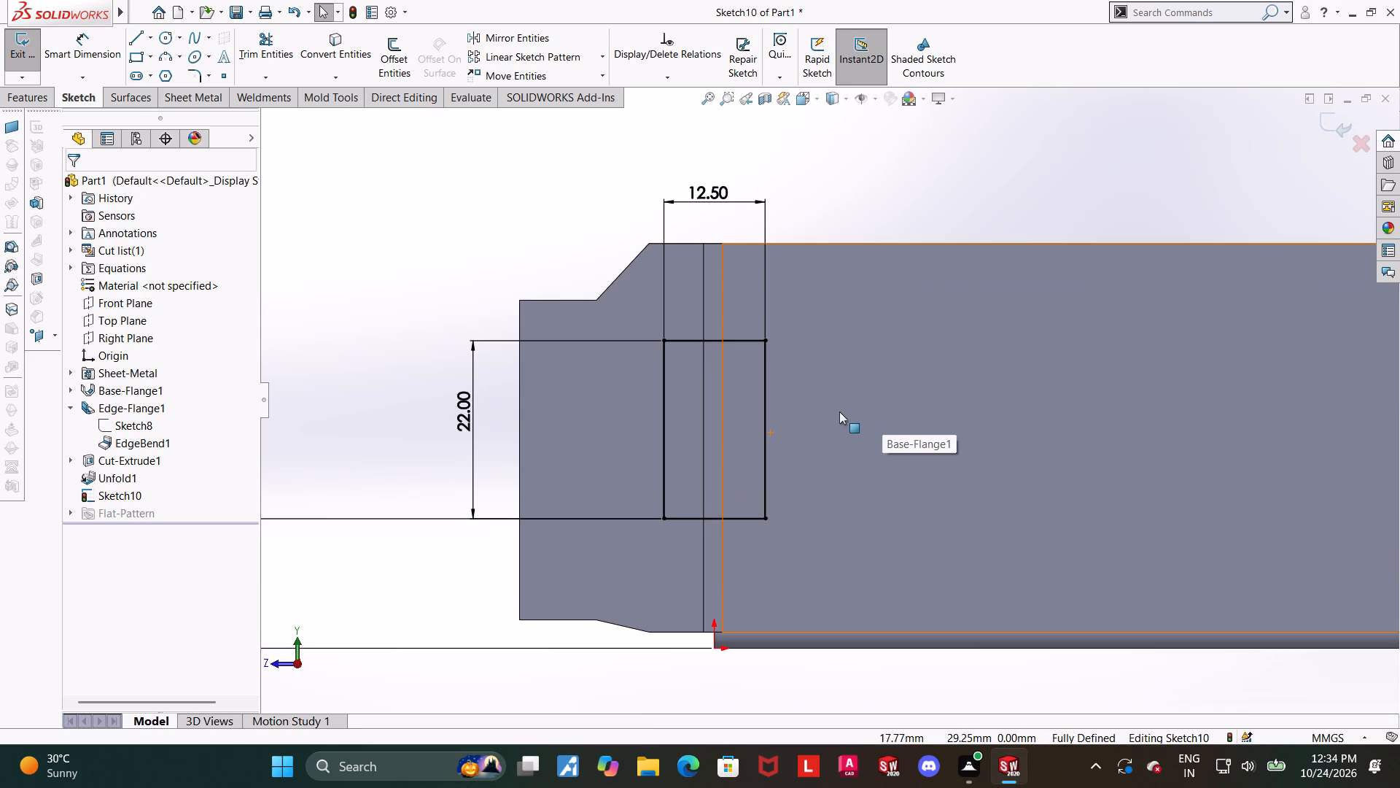
Draw a vertical construction centerline from the midpoint of the rectangle's upper edge down to the origin.
{"action": "scroll", "coordinate": [797, 422], "scroll_direction": "down", "scroll_amount": 1}
{"action": "key", "text": "Escape"}
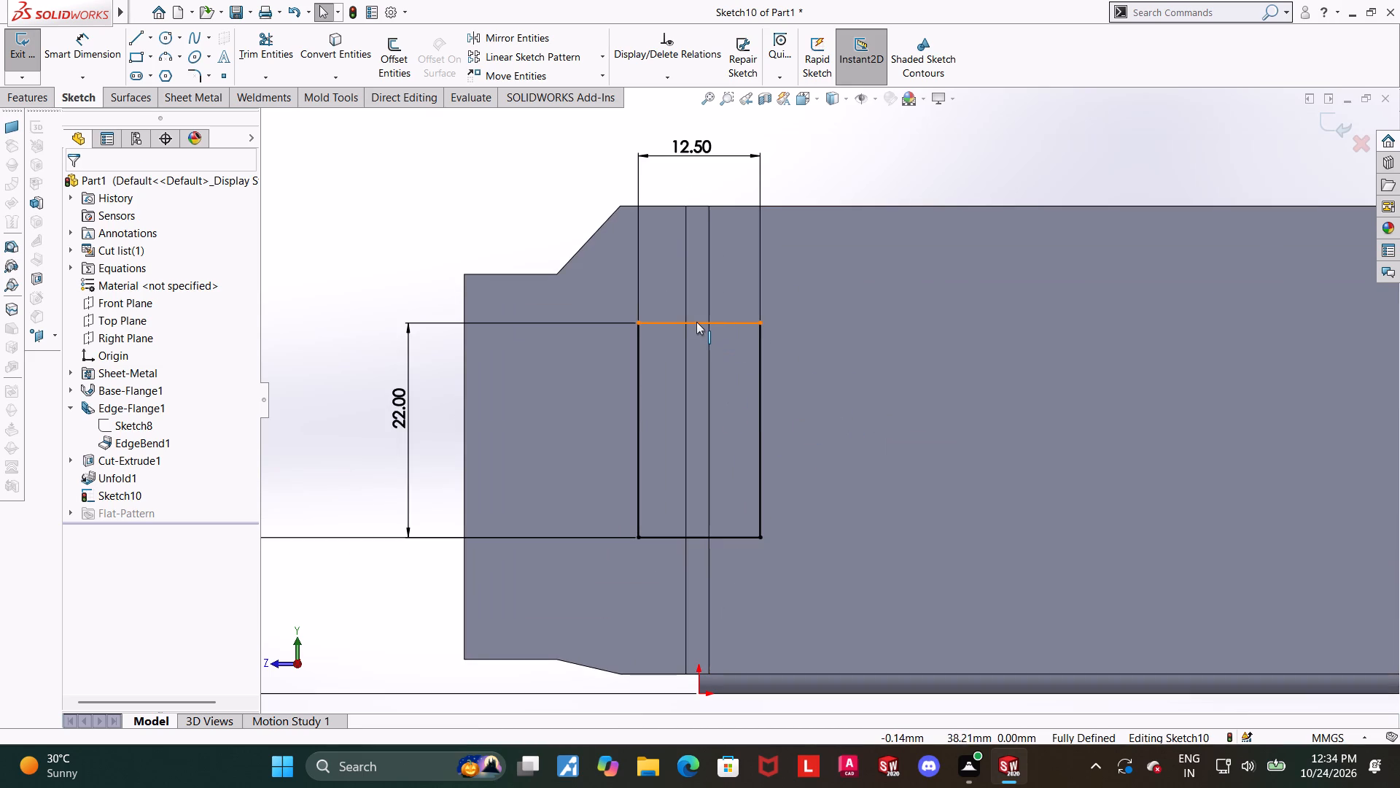
{"action": "left_click", "coordinate": [147, 38]}
{"action": "left_click", "coordinate": [153, 78]}
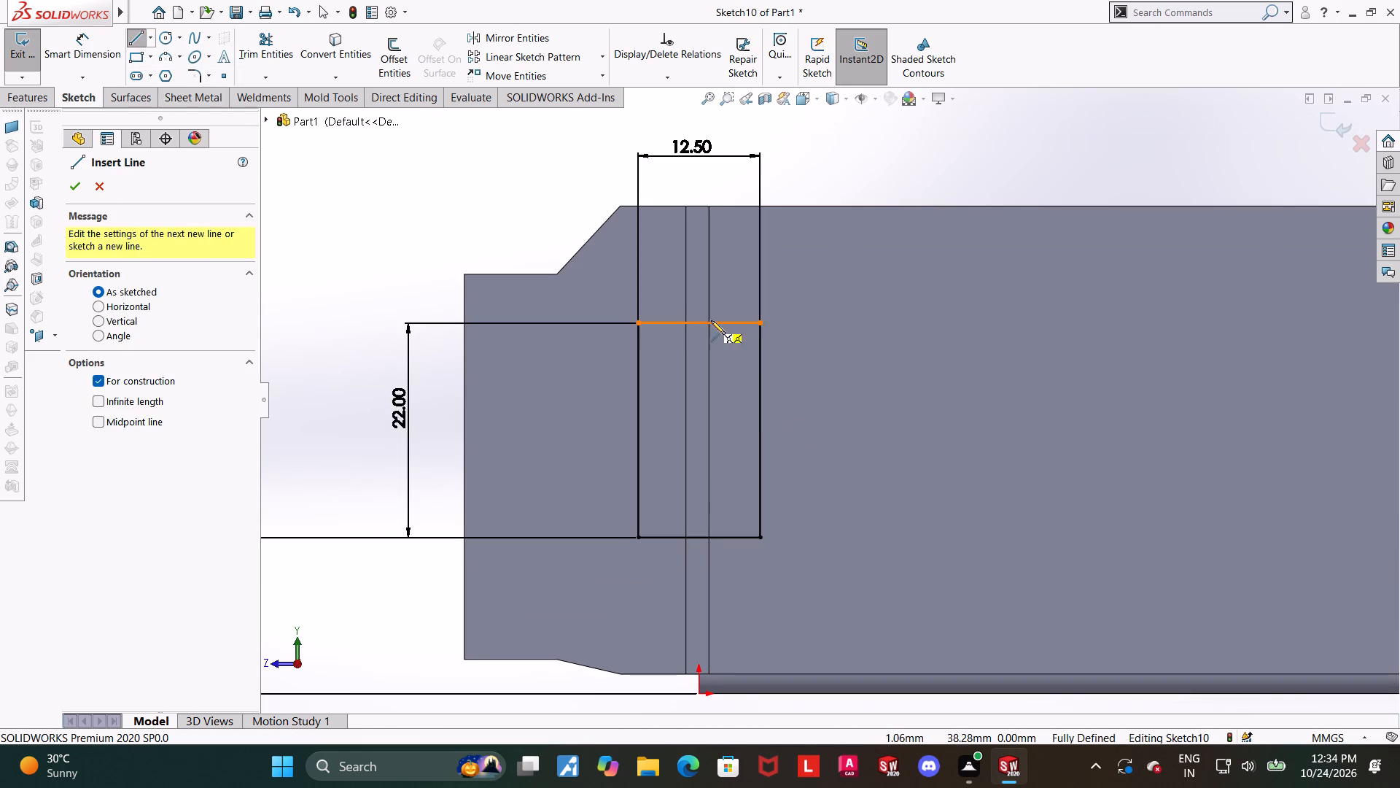
{"action": "left_click", "coordinate": [696, 323]}
{"action": "left_click", "coordinate": [702, 692]}
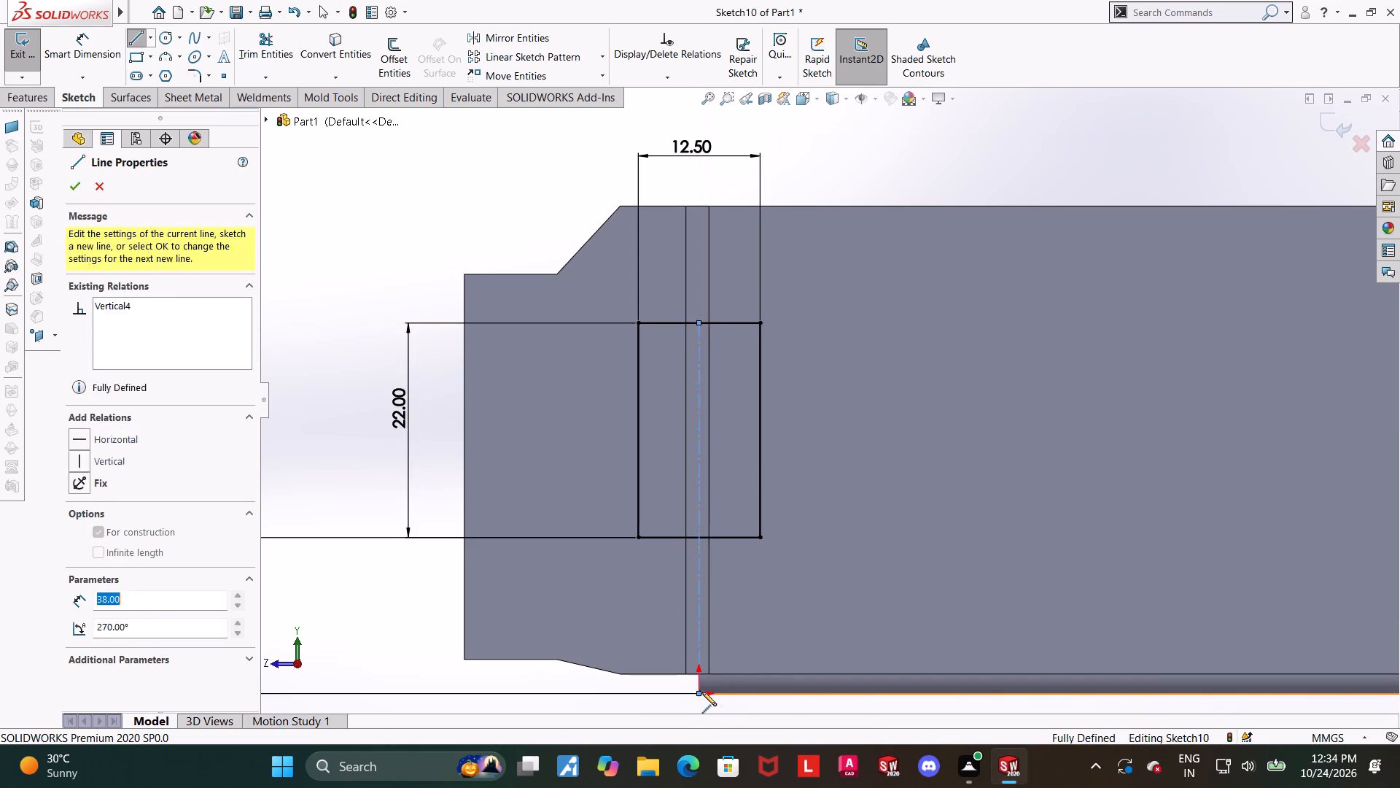
{"action": "key", "text": "Escape"}
{"action": "key", "text": "Escape"}
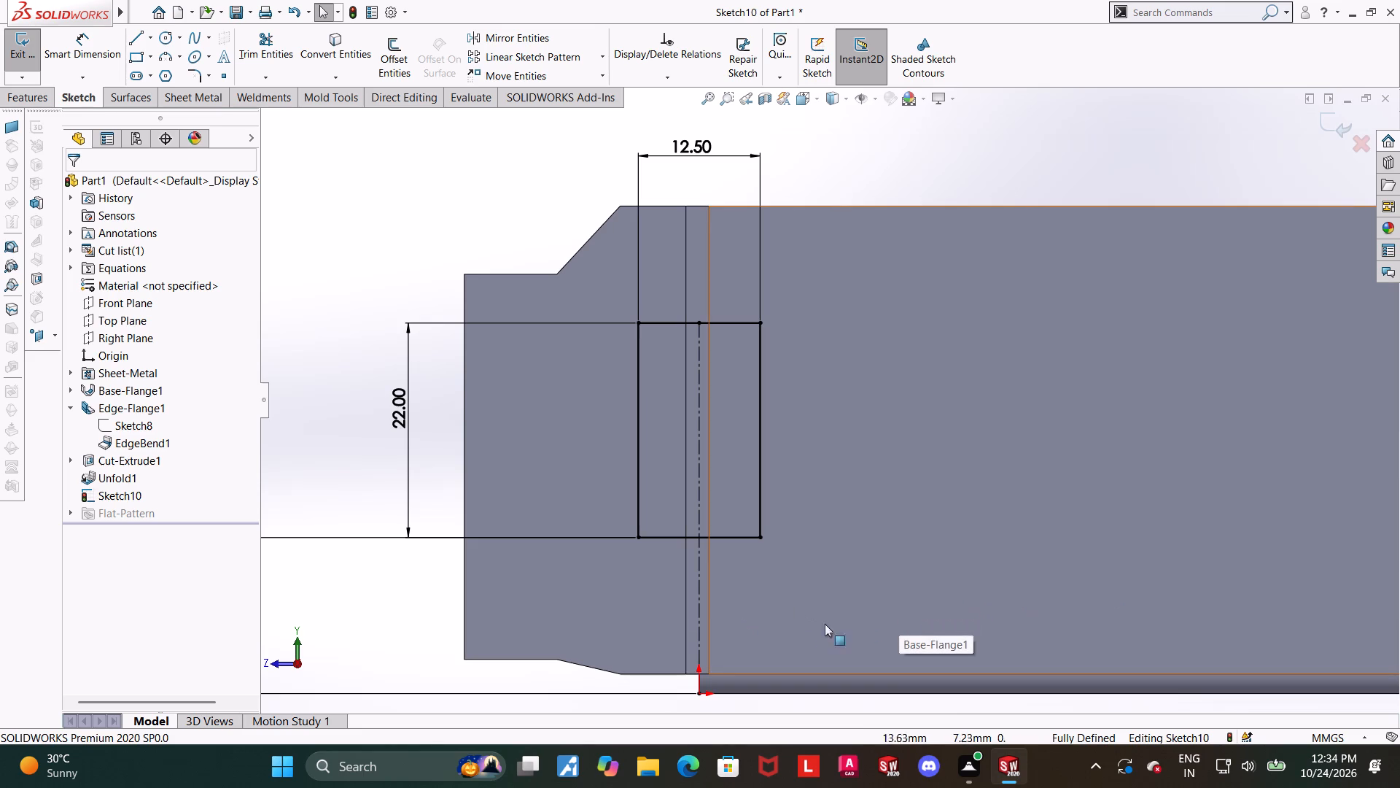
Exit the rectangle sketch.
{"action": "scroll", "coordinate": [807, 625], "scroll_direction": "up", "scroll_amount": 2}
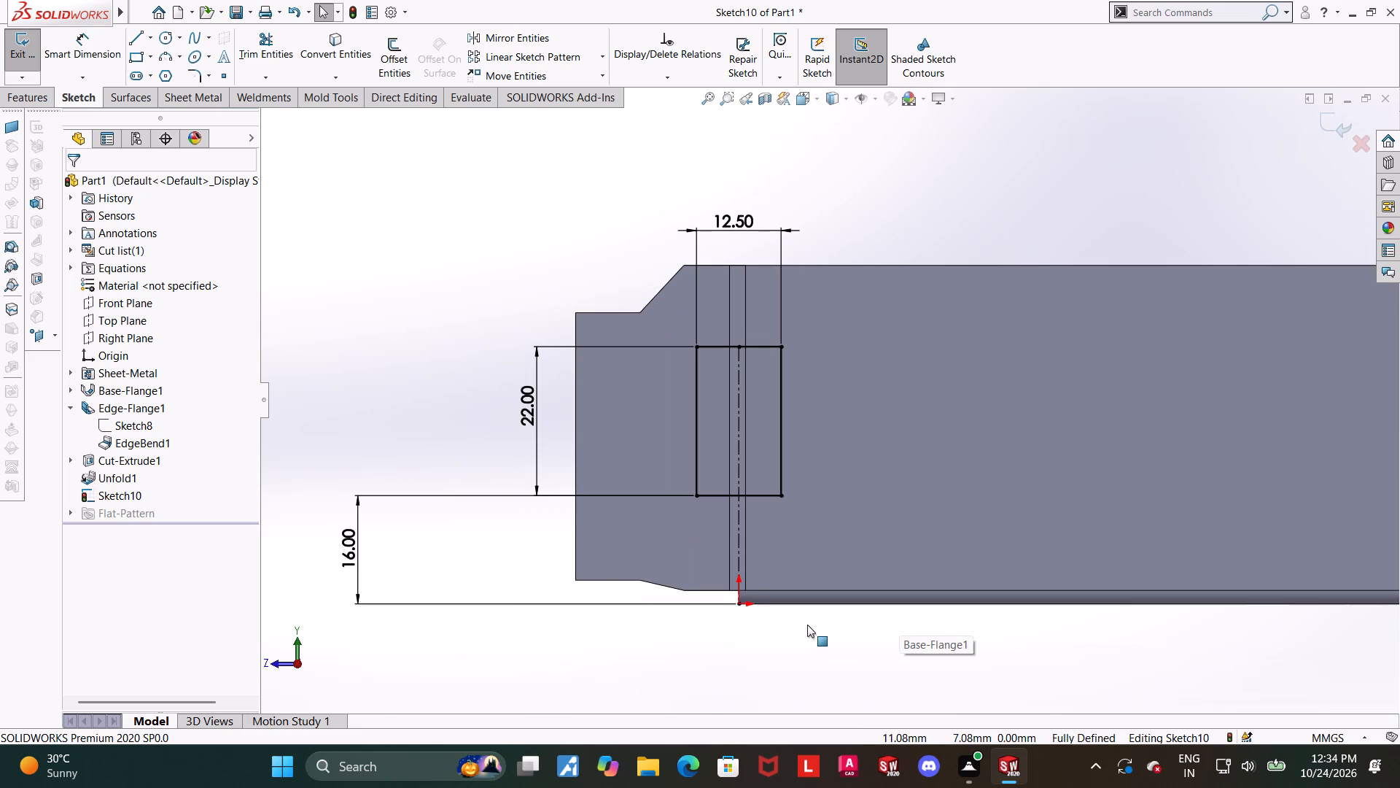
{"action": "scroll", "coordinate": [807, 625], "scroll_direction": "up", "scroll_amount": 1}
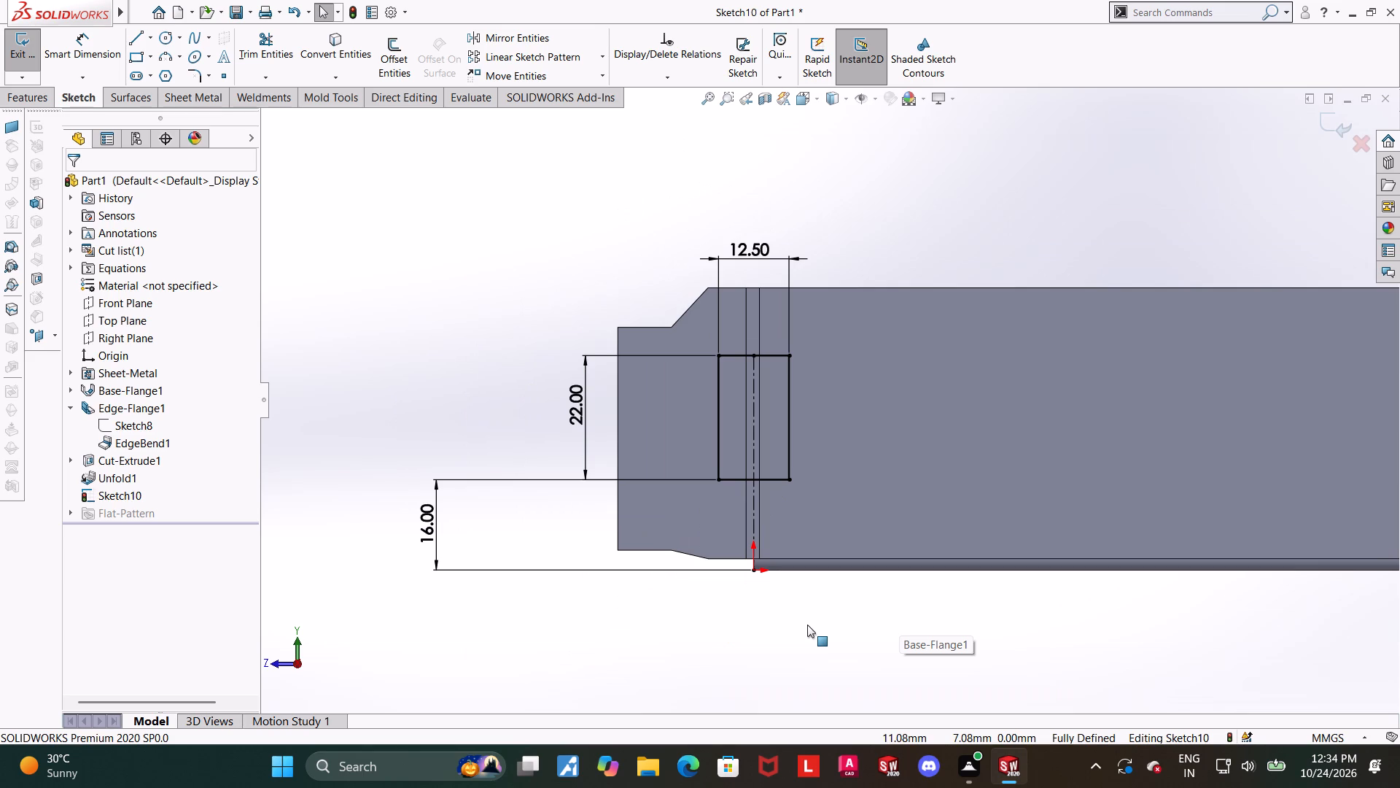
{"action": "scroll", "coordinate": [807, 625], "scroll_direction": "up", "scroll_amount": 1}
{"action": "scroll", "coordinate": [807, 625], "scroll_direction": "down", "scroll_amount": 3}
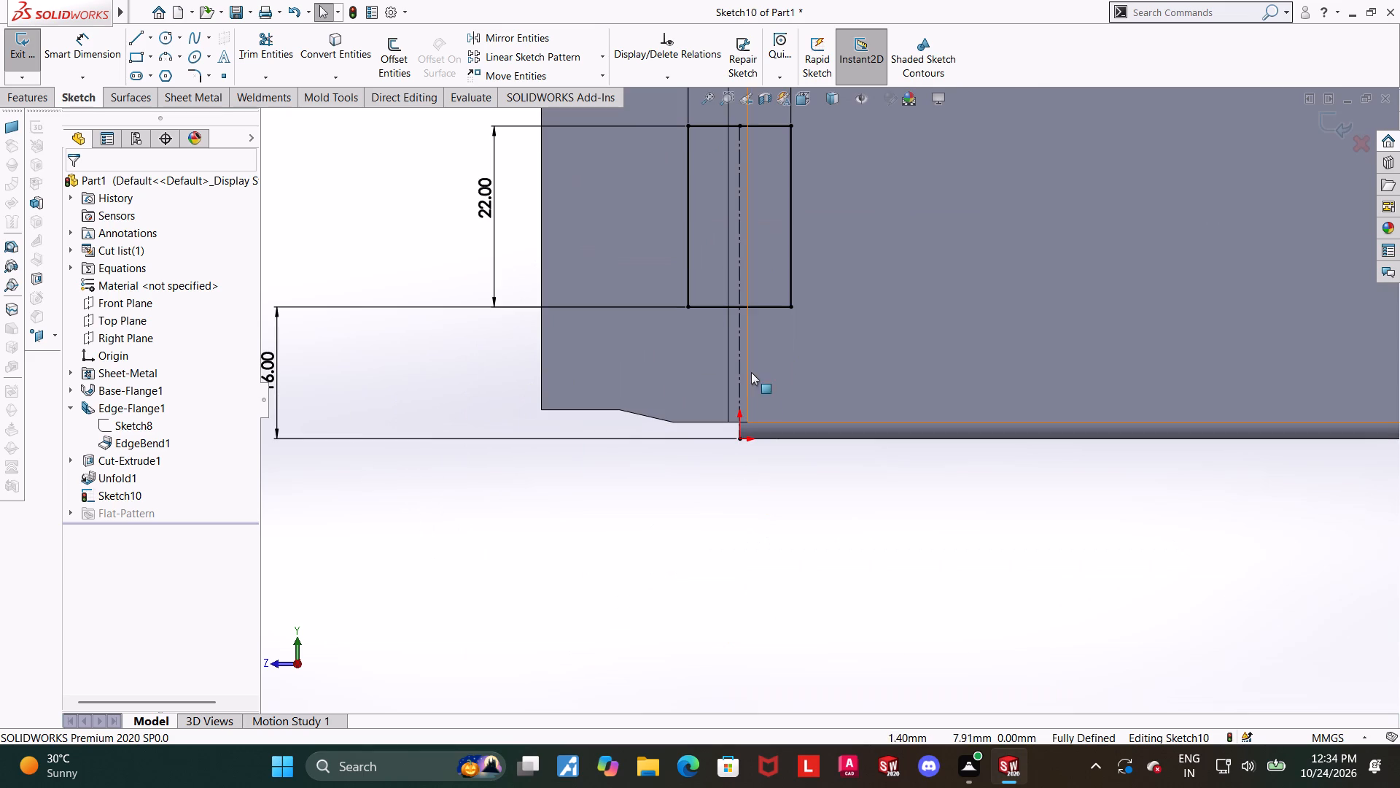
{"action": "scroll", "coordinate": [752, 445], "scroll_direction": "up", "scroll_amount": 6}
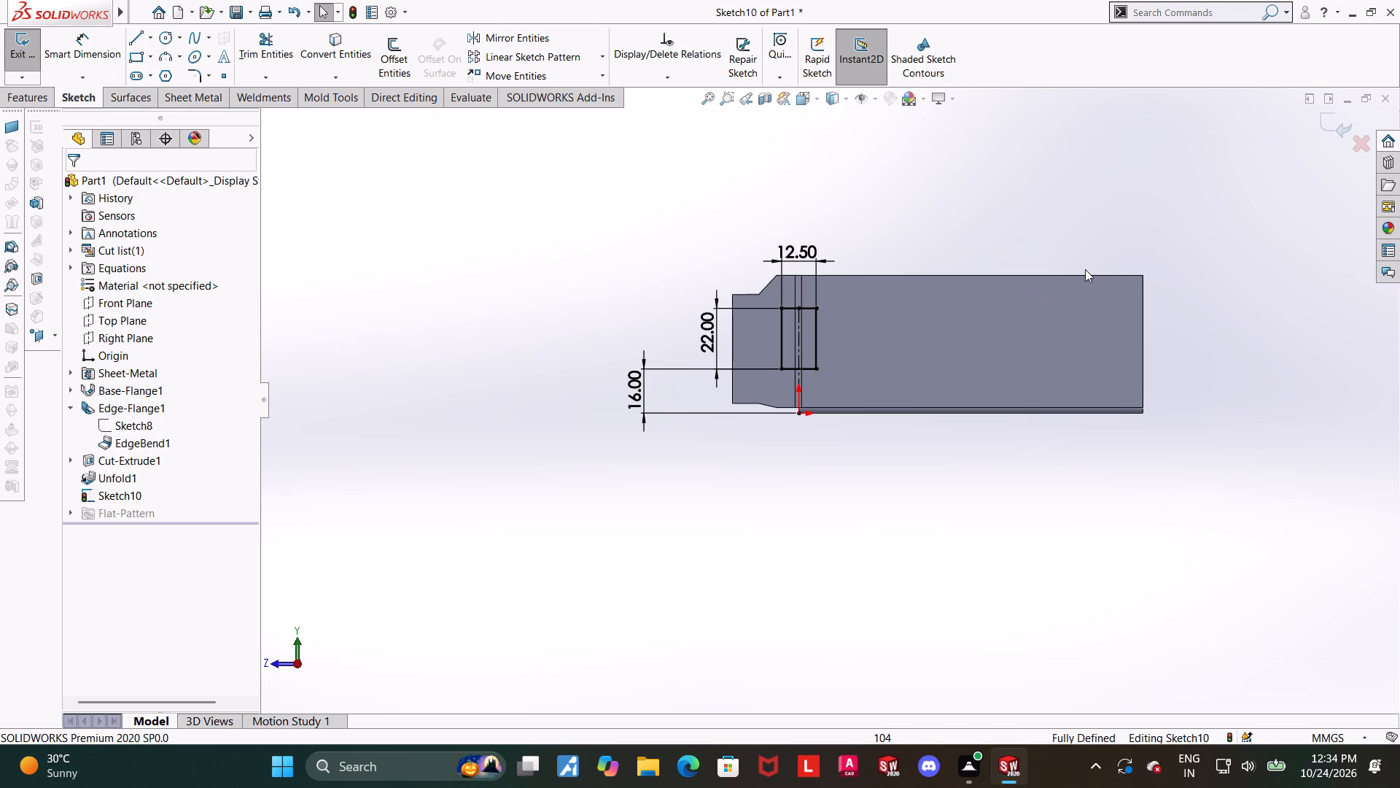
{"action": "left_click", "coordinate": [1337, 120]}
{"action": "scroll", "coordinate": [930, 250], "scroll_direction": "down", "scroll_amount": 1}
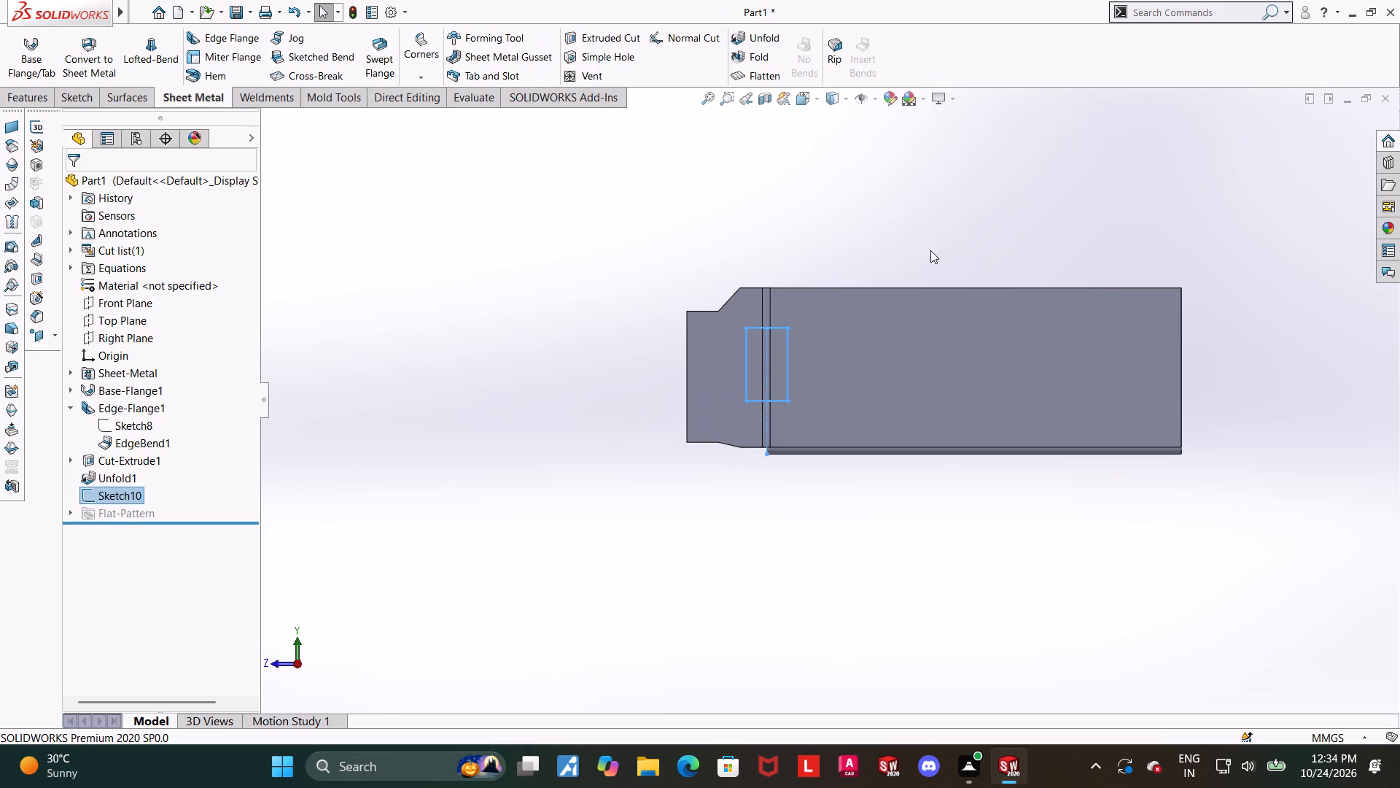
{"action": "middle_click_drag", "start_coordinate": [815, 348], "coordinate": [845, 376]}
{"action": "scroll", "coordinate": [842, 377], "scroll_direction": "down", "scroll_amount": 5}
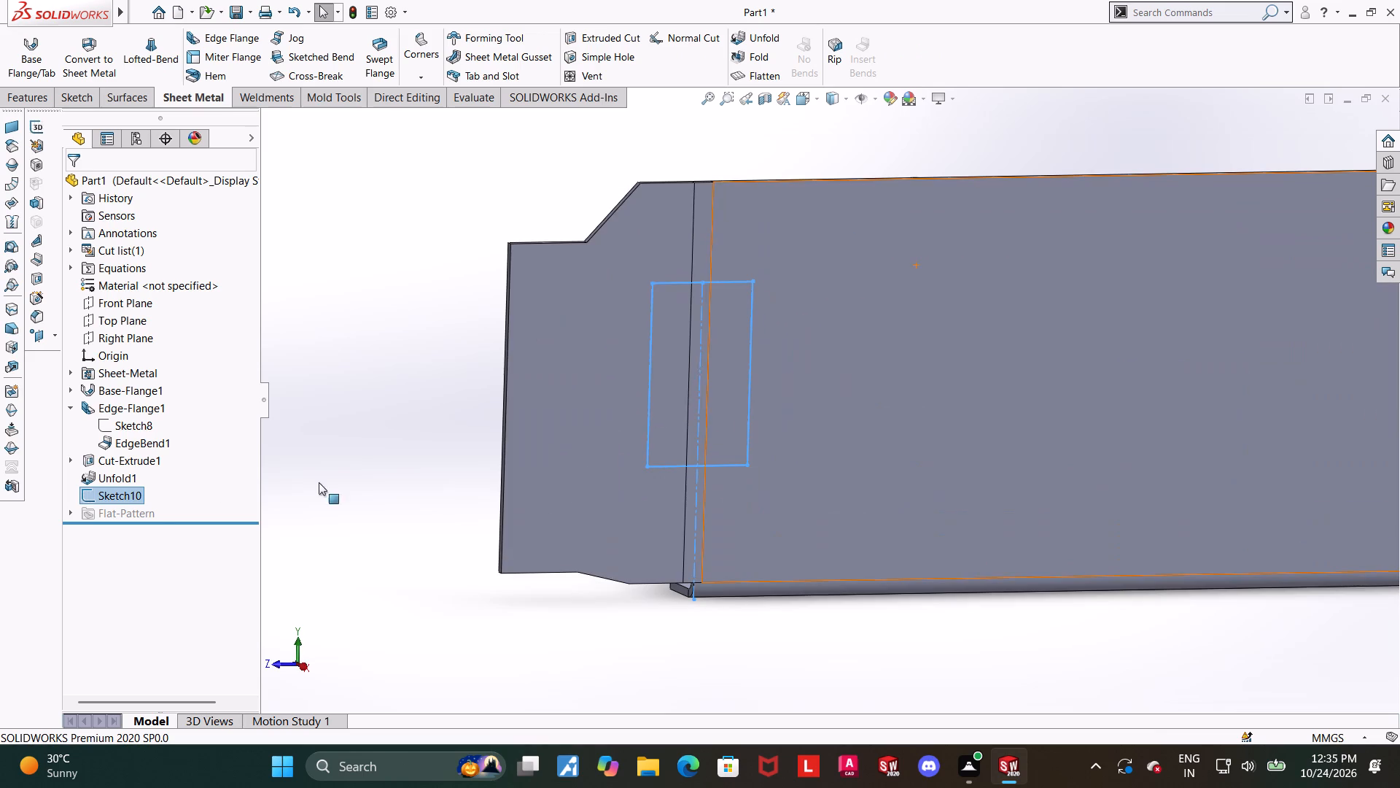
Edit the rectangle sketch again and fillet all four of the rectangle's corners with a 1 mm radius.
{"action": "left_click", "coordinate": [131, 491]}
{"action": "left_click", "coordinate": [149, 440]}
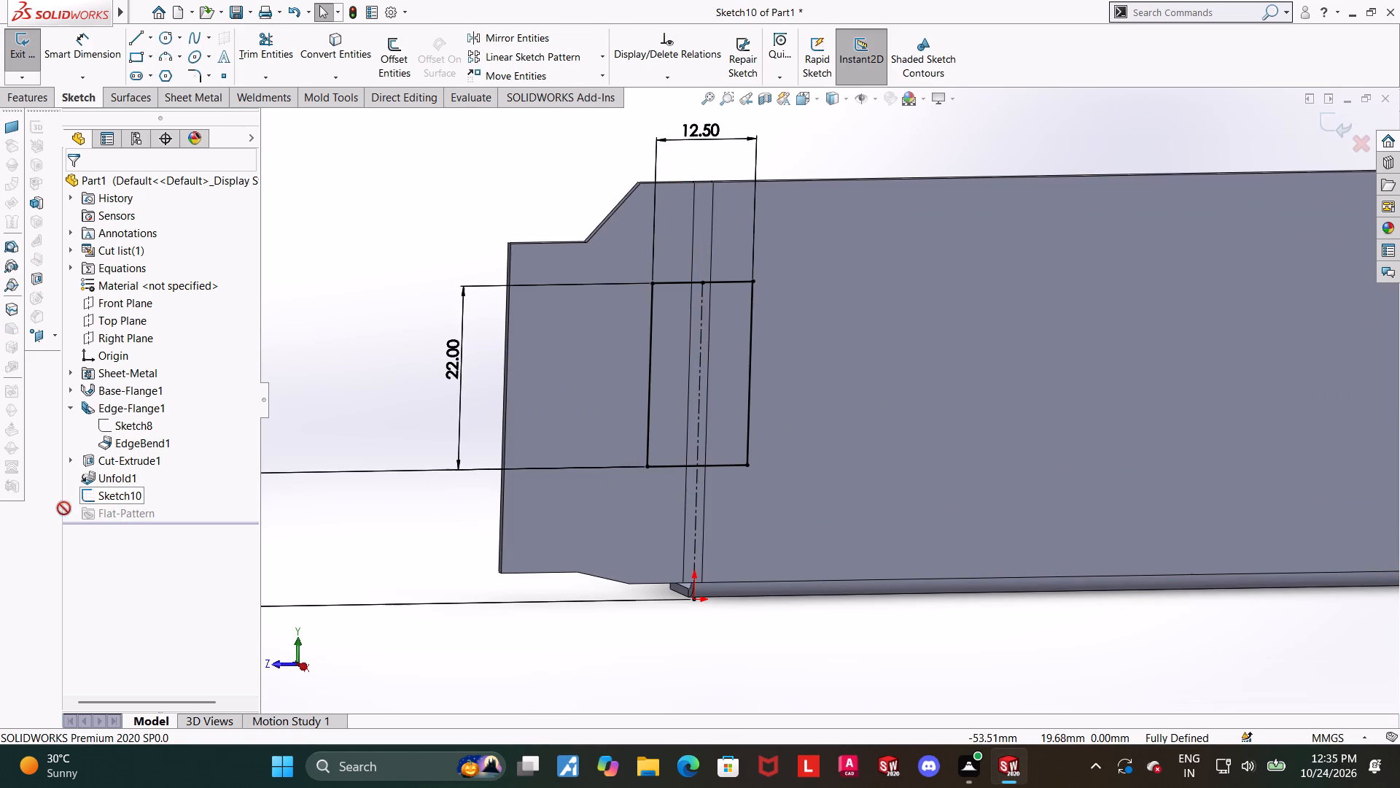
{"action": "left_click", "coordinate": [109, 501]}
{"action": "left_click", "coordinate": [150, 481]}
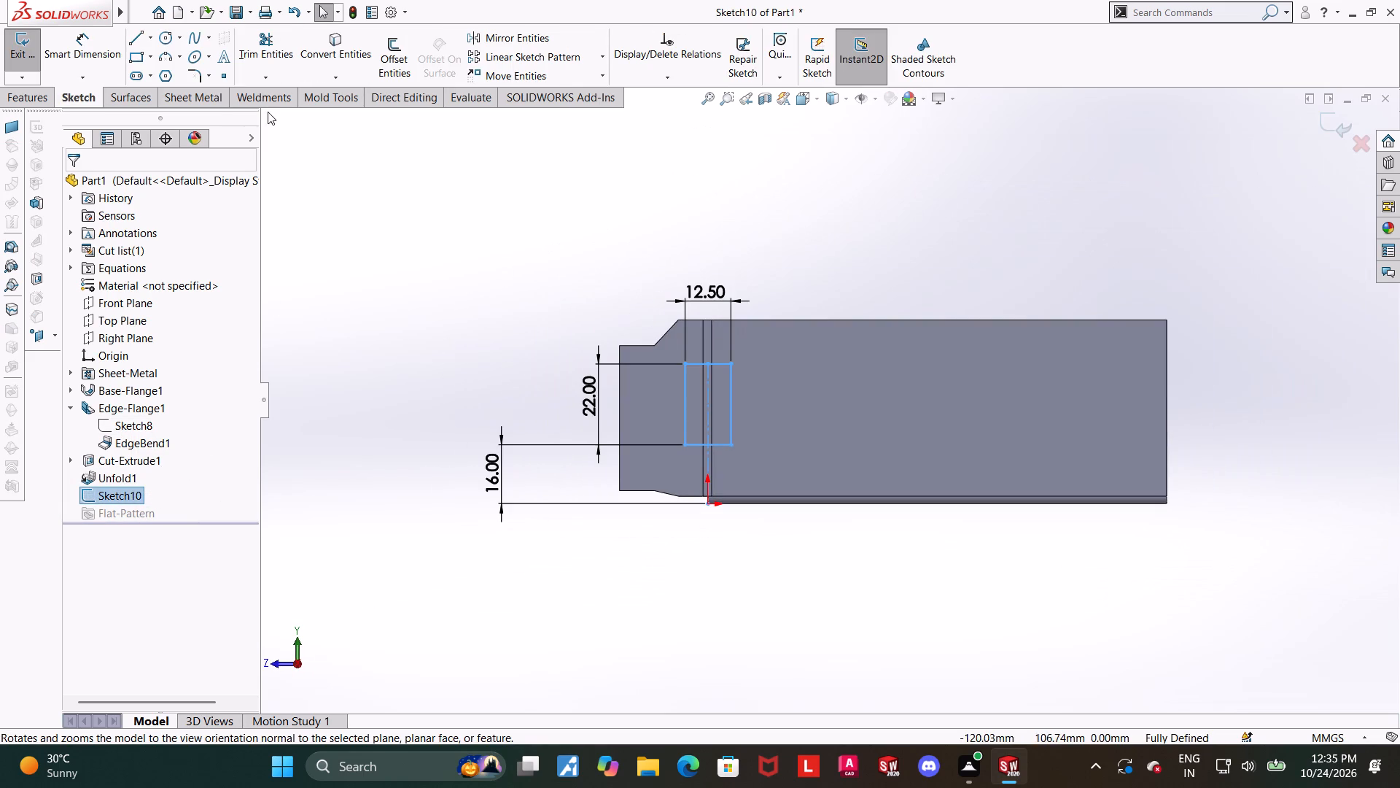
{"action": "scroll", "coordinate": [783, 417], "scroll_direction": "down", "scroll_amount": 5}
{"action": "left_click", "coordinate": [195, 79]}
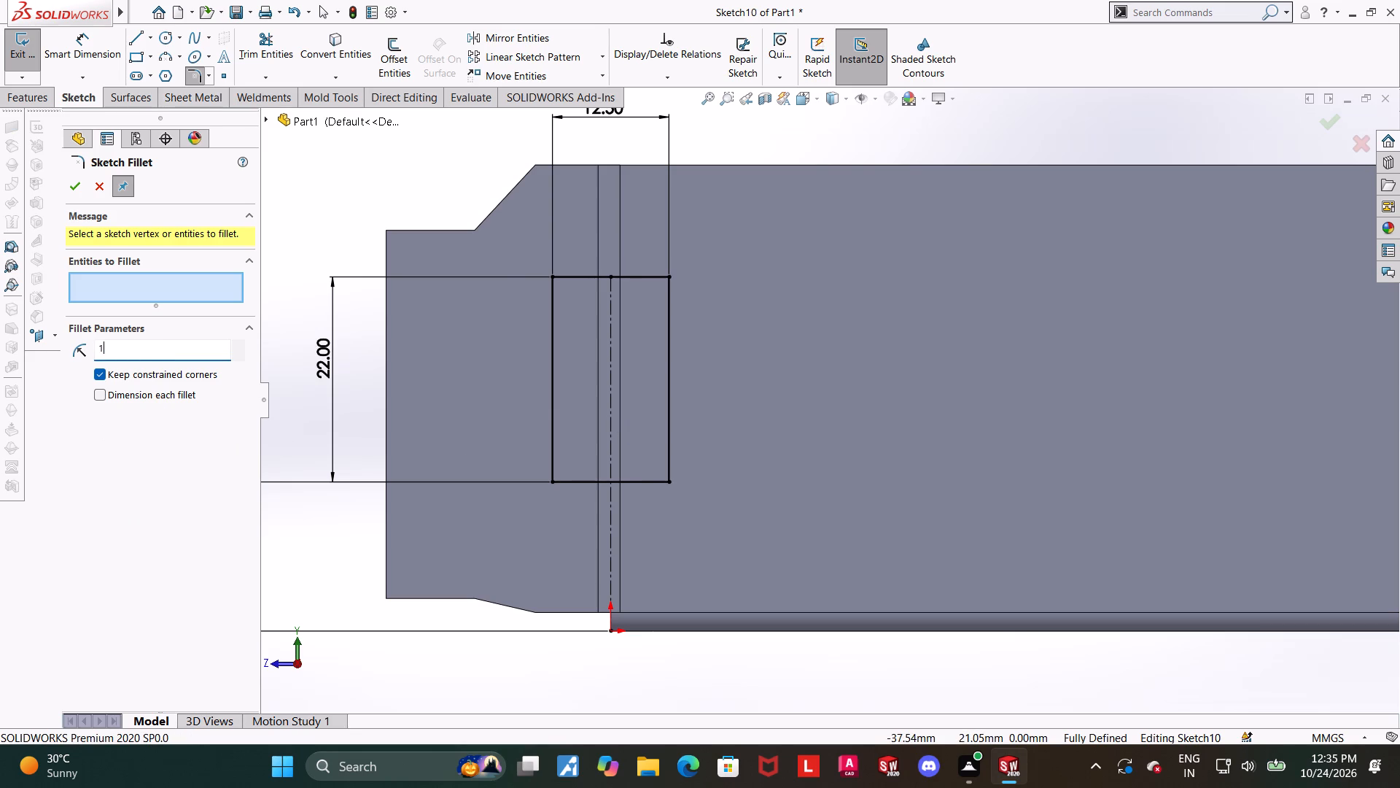
{"action": "key", "text": "1"}
{"action": "key", "text": "Return"}
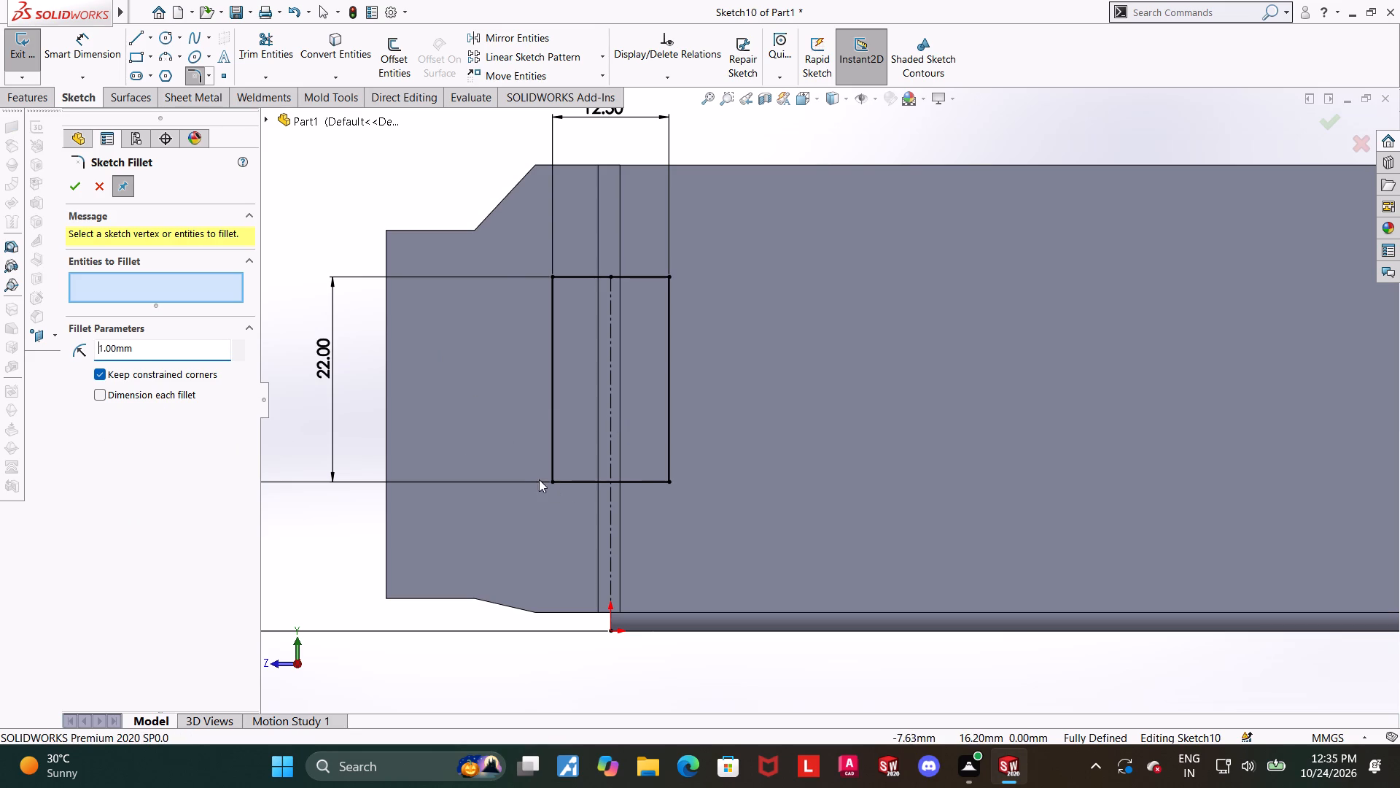
{"action": "left_click", "coordinate": [553, 479]}
{"action": "left_click", "coordinate": [731, 398]}
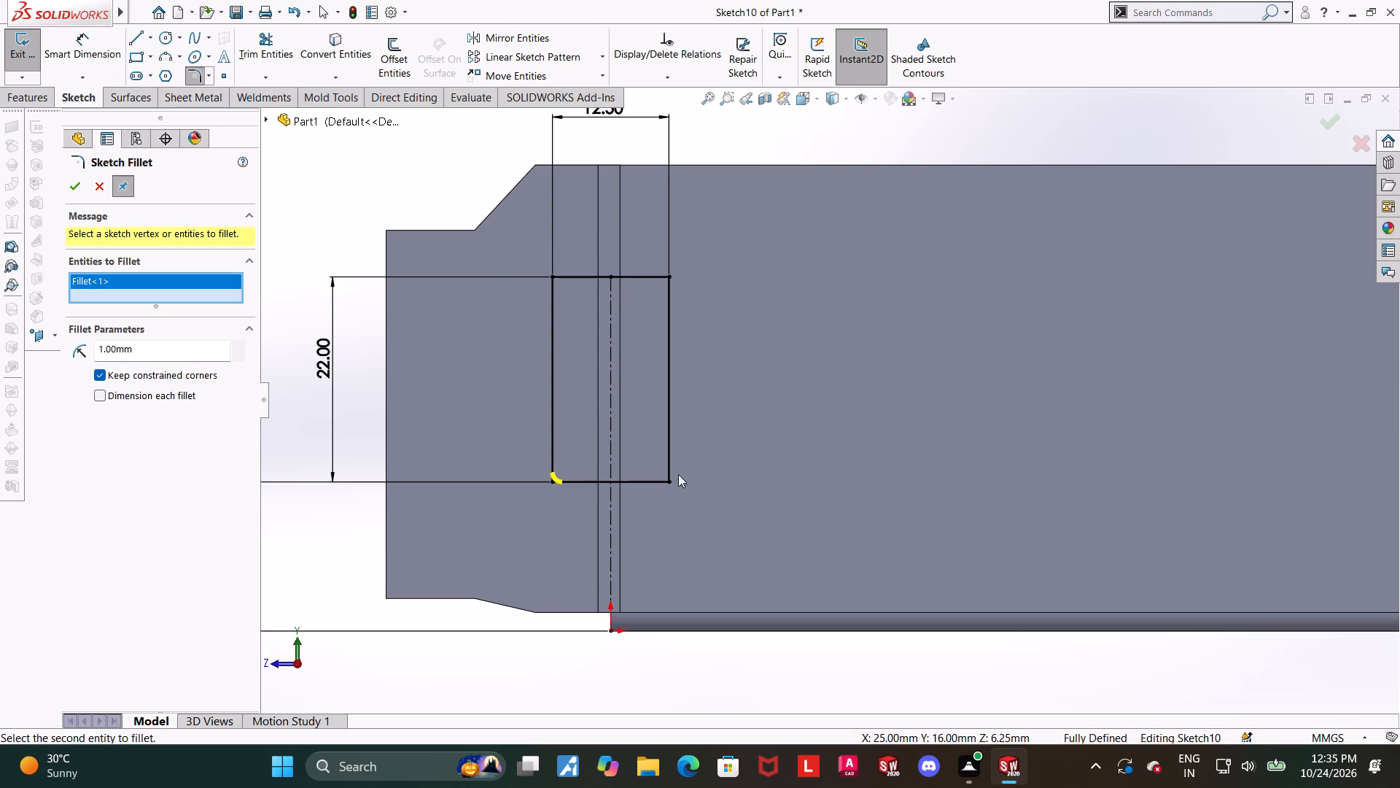
{"action": "left_click", "coordinate": [669, 482]}
{"action": "left_click", "coordinate": [725, 401]}
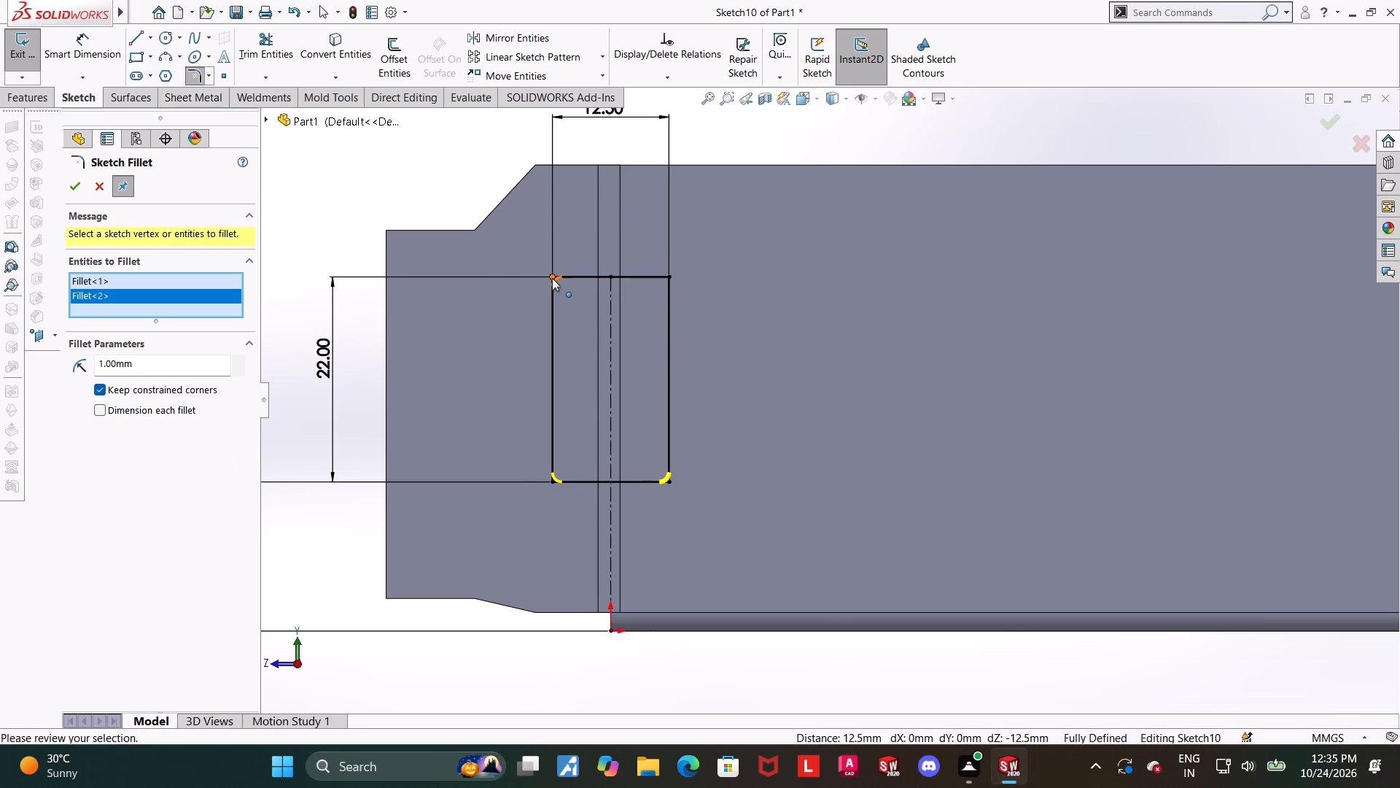
{"action": "left_click", "coordinate": [552, 274]}
{"action": "left_click", "coordinate": [739, 395]}
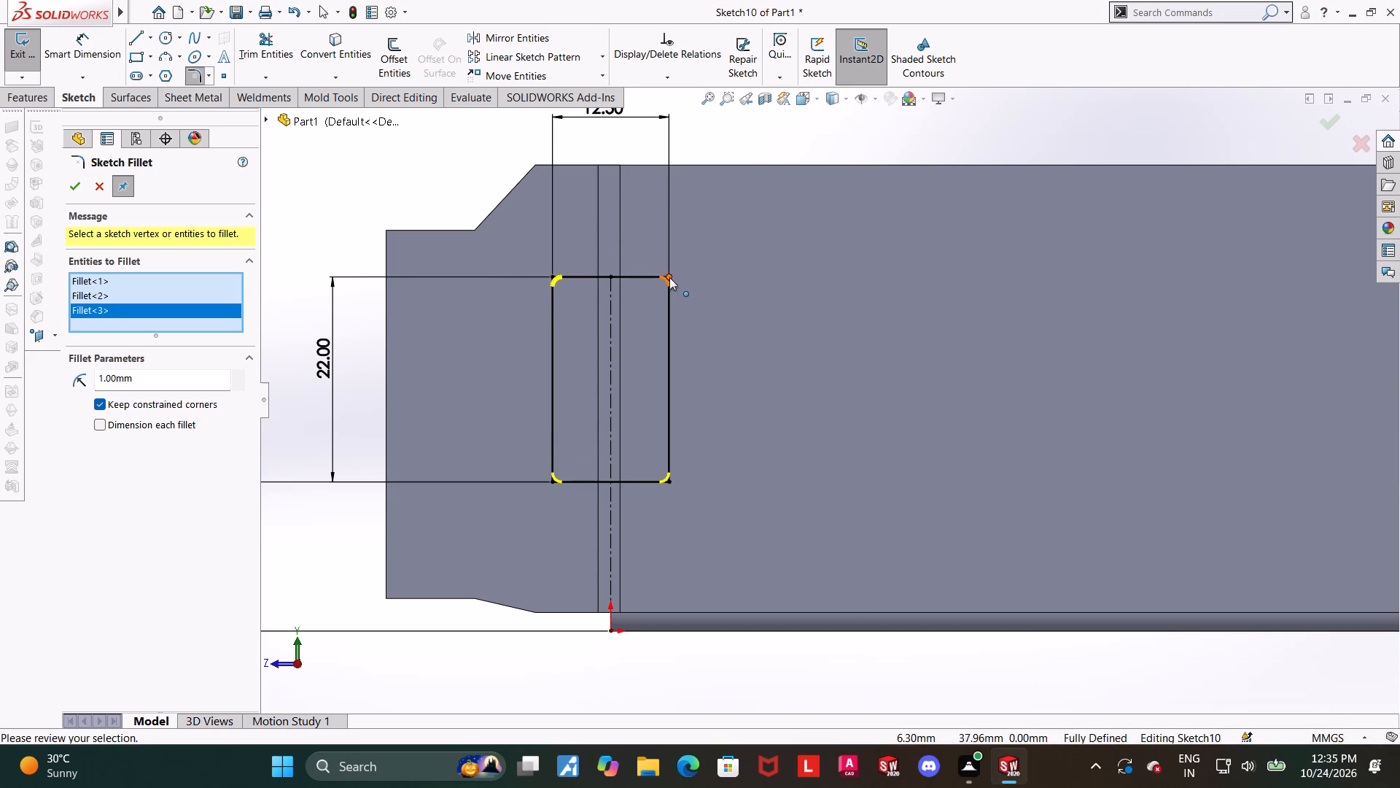
{"action": "left_click", "coordinate": [669, 277]}
{"action": "left_click", "coordinate": [736, 396]}
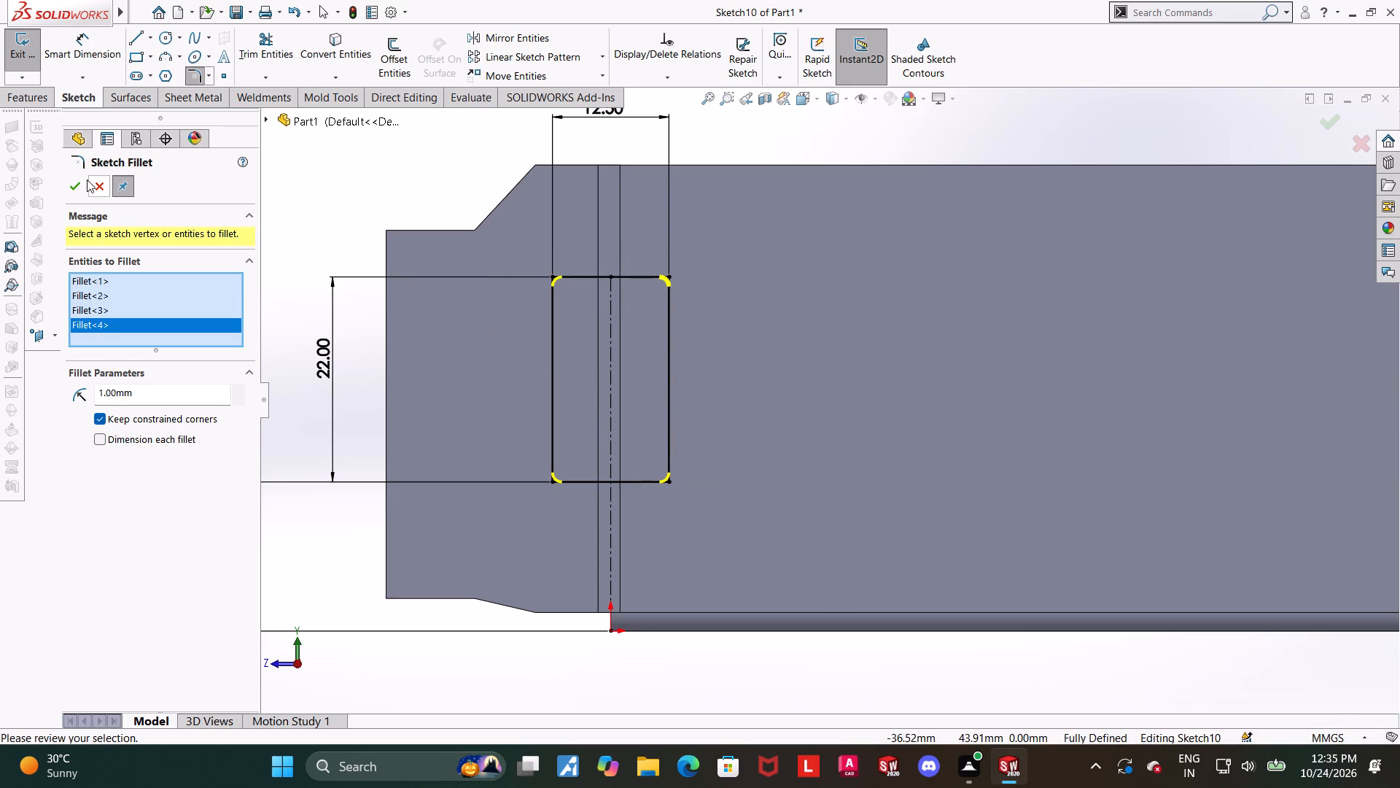
{"action": "left_click", "coordinate": [69, 185]}
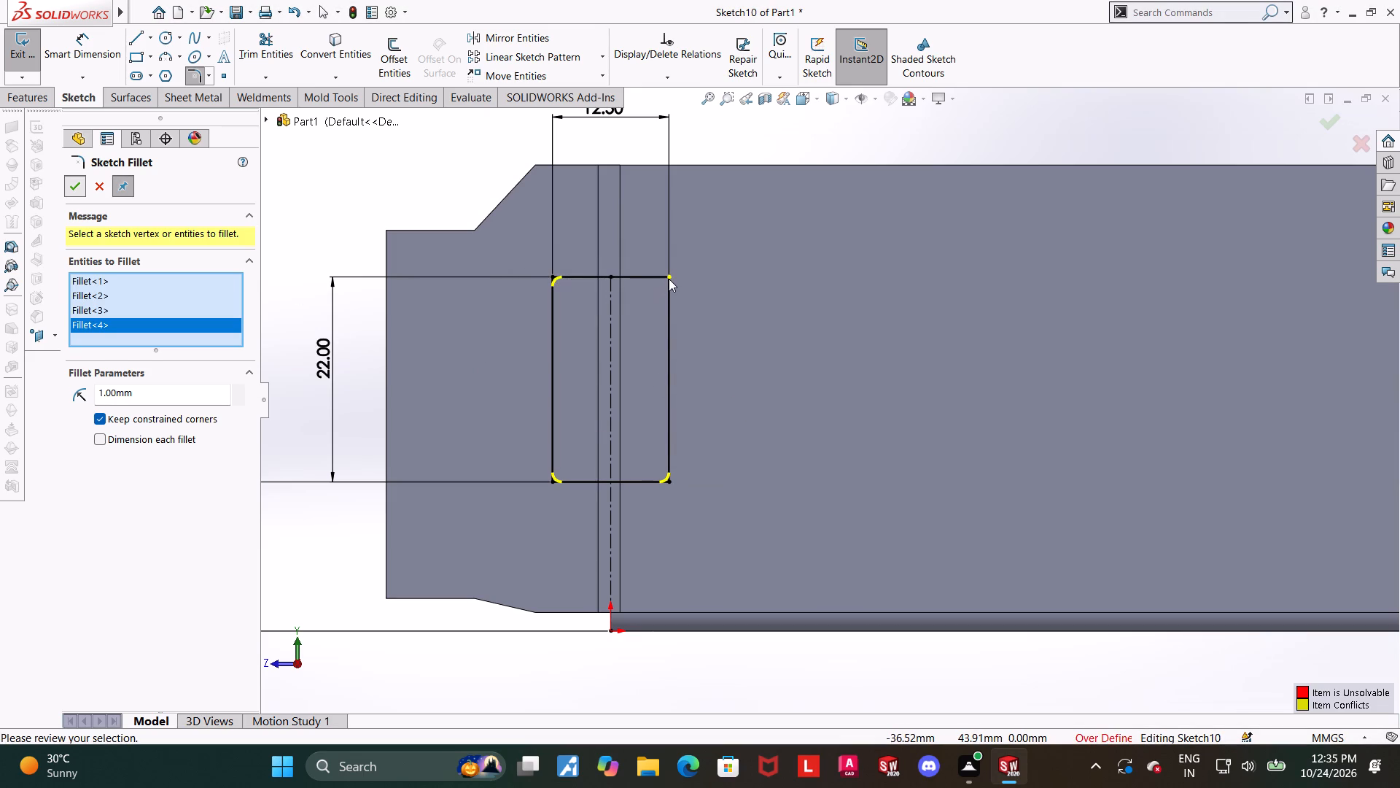
{"action": "right_click", "coordinate": [131, 324]}
{"action": "right_click", "coordinate": [144, 327]}
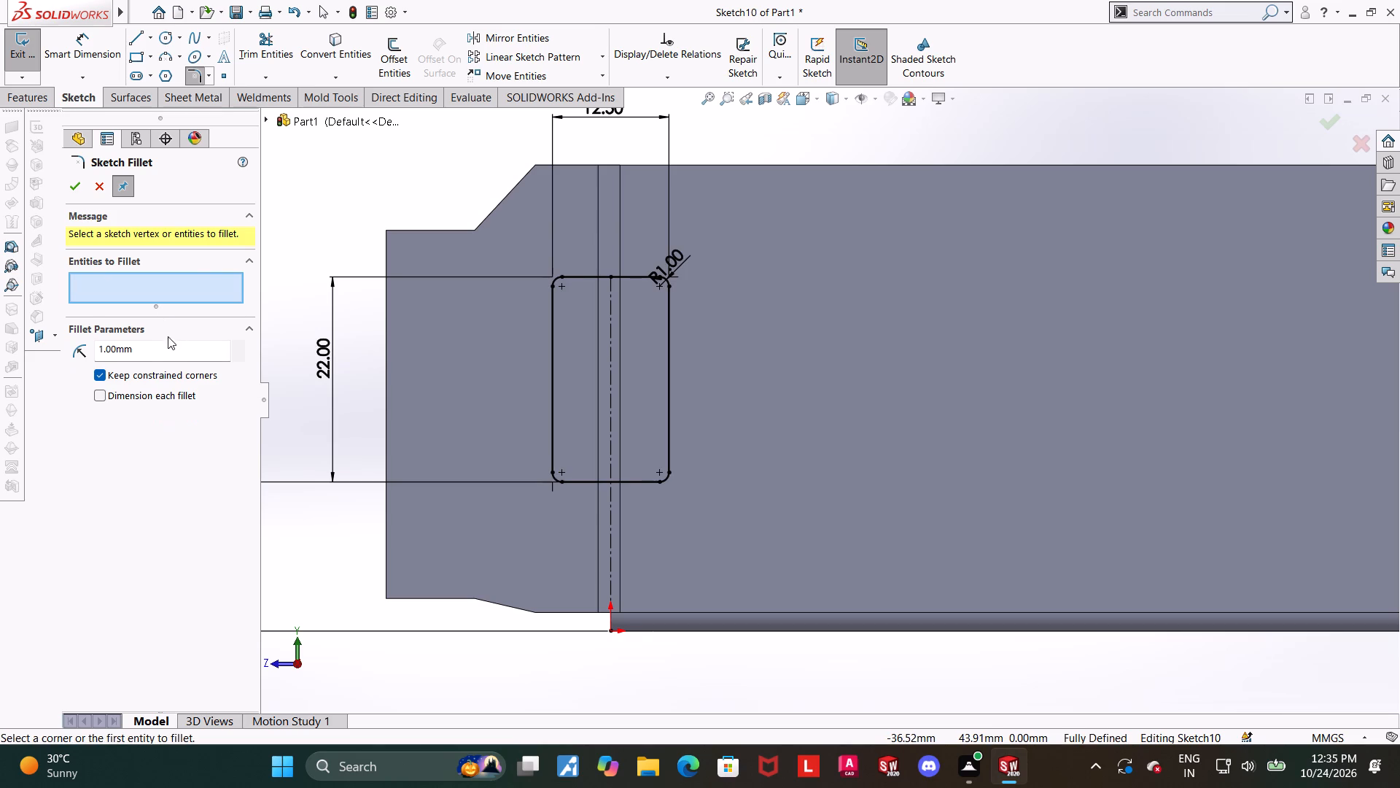
{"action": "scroll", "coordinate": [501, 324], "scroll_direction": "up", "scroll_amount": 2}
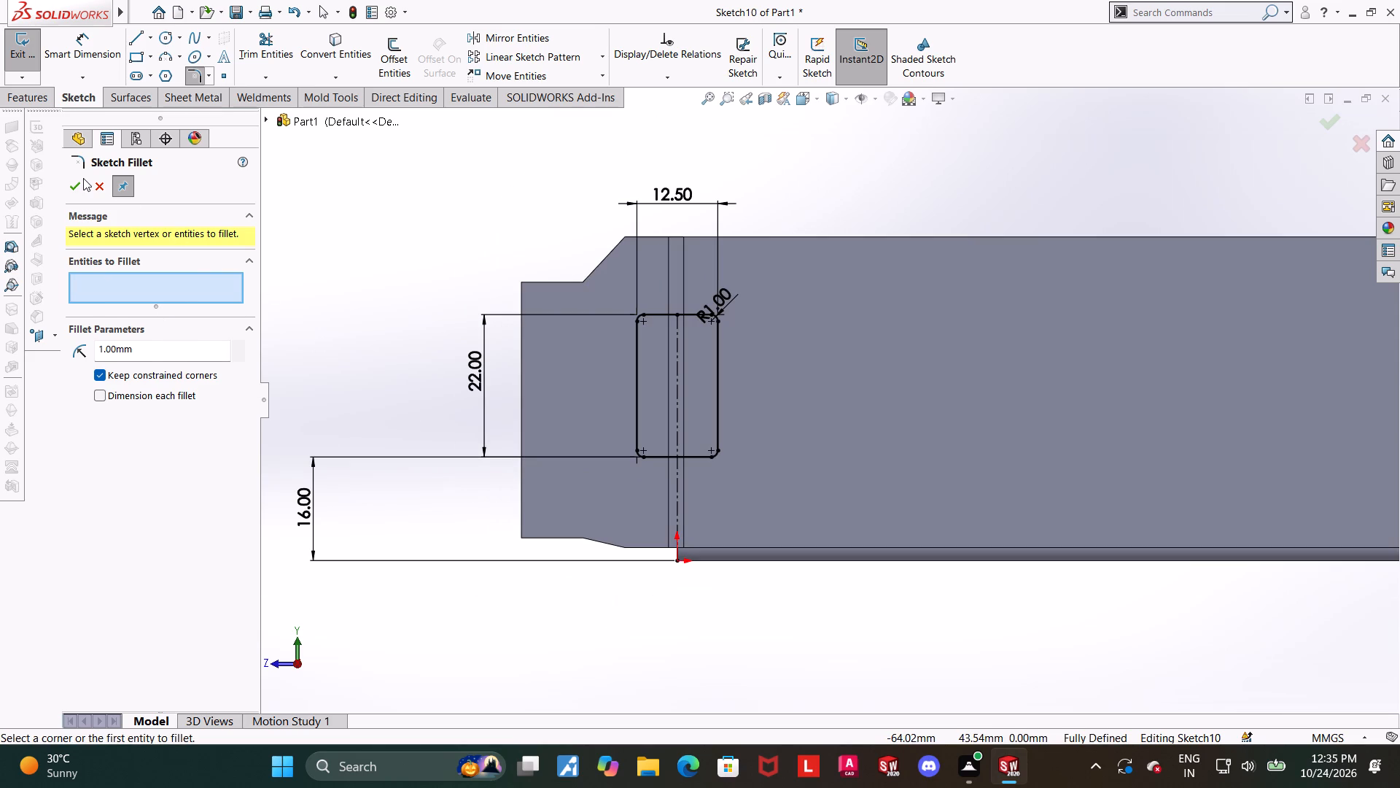
{"action": "left_click", "coordinate": [77, 185]}
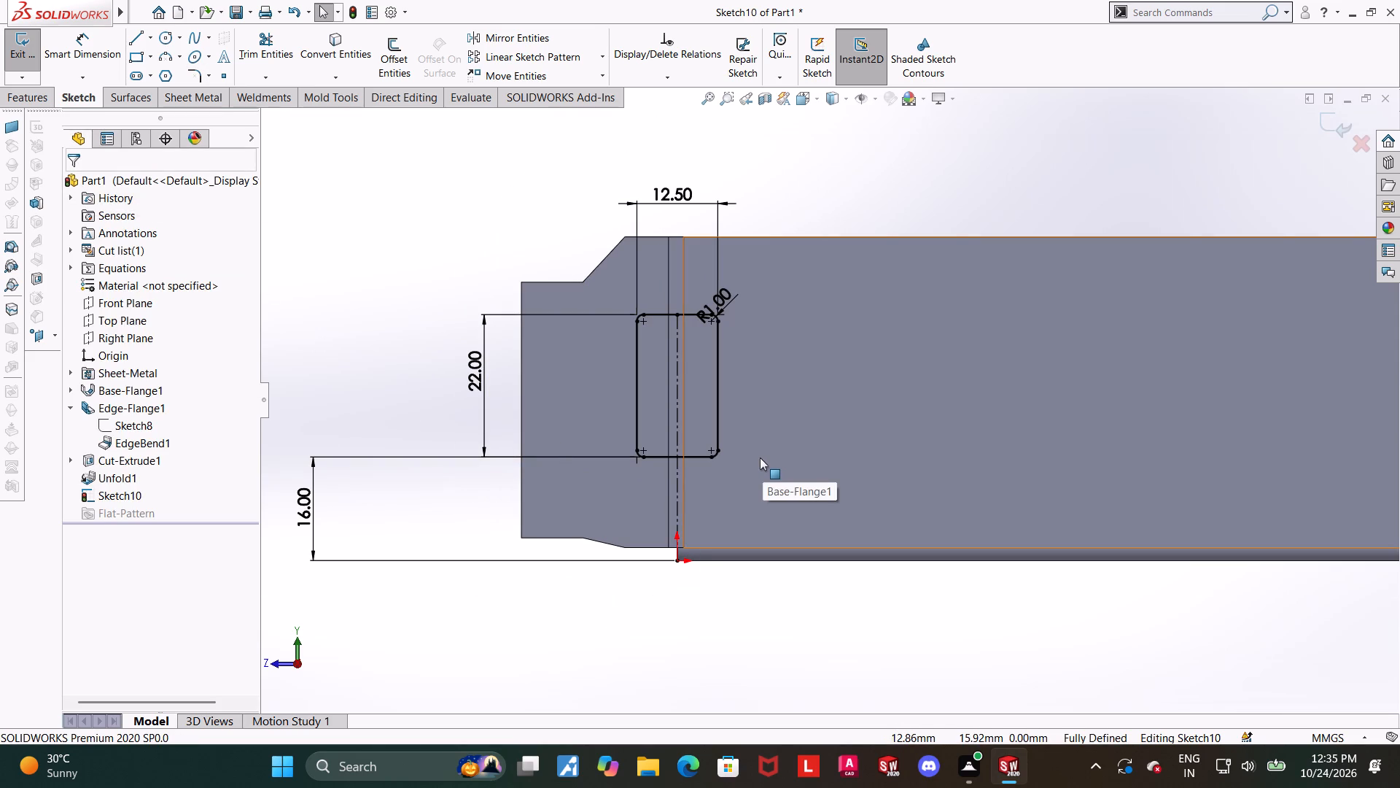
Exit the sketch and extrude-cut the rounded rectangle through the unfolded bend, Blind with Link to thickness and Normal cut.
{"action": "scroll", "coordinate": [743, 341], "scroll_direction": "down", "scroll_amount": 2}
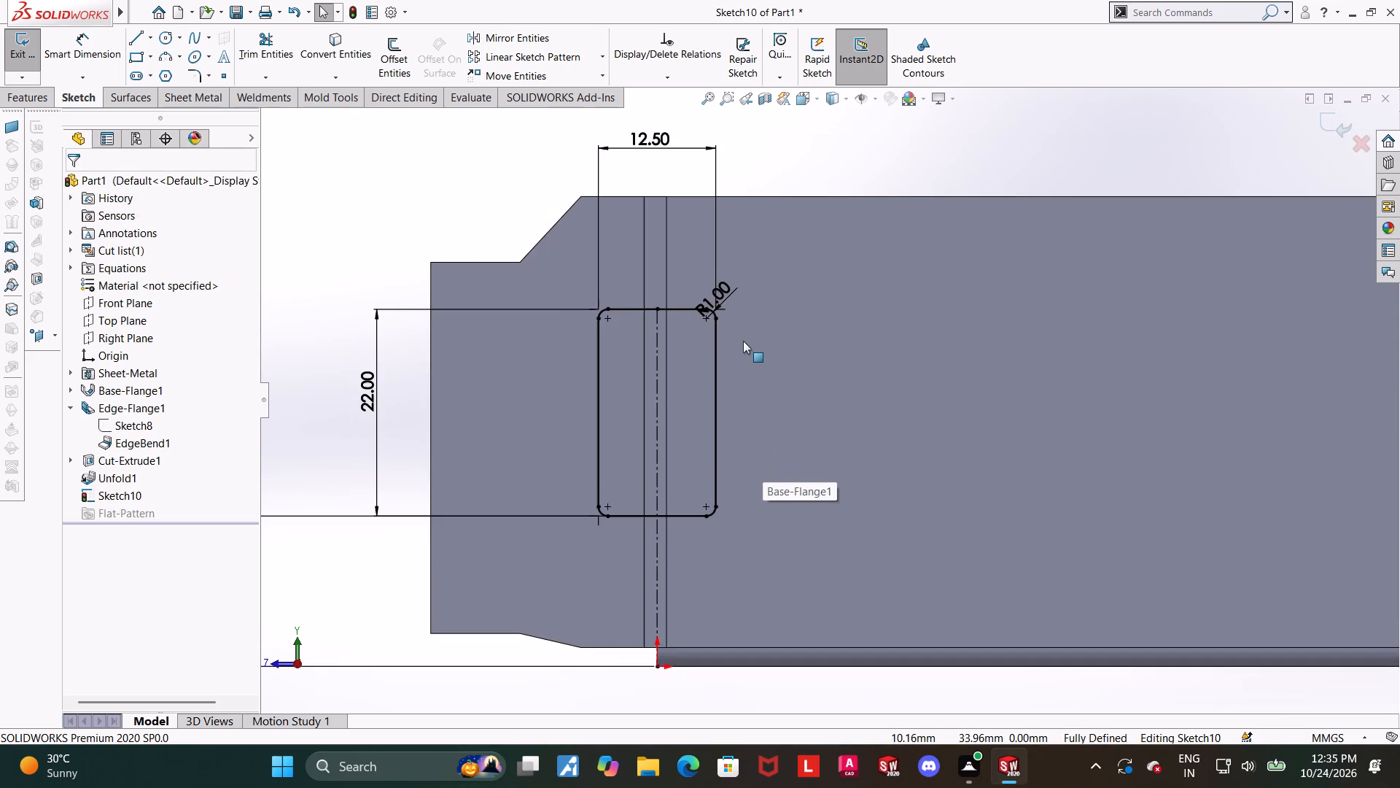
{"action": "scroll", "coordinate": [743, 341], "scroll_direction": "down", "scroll_amount": 2}
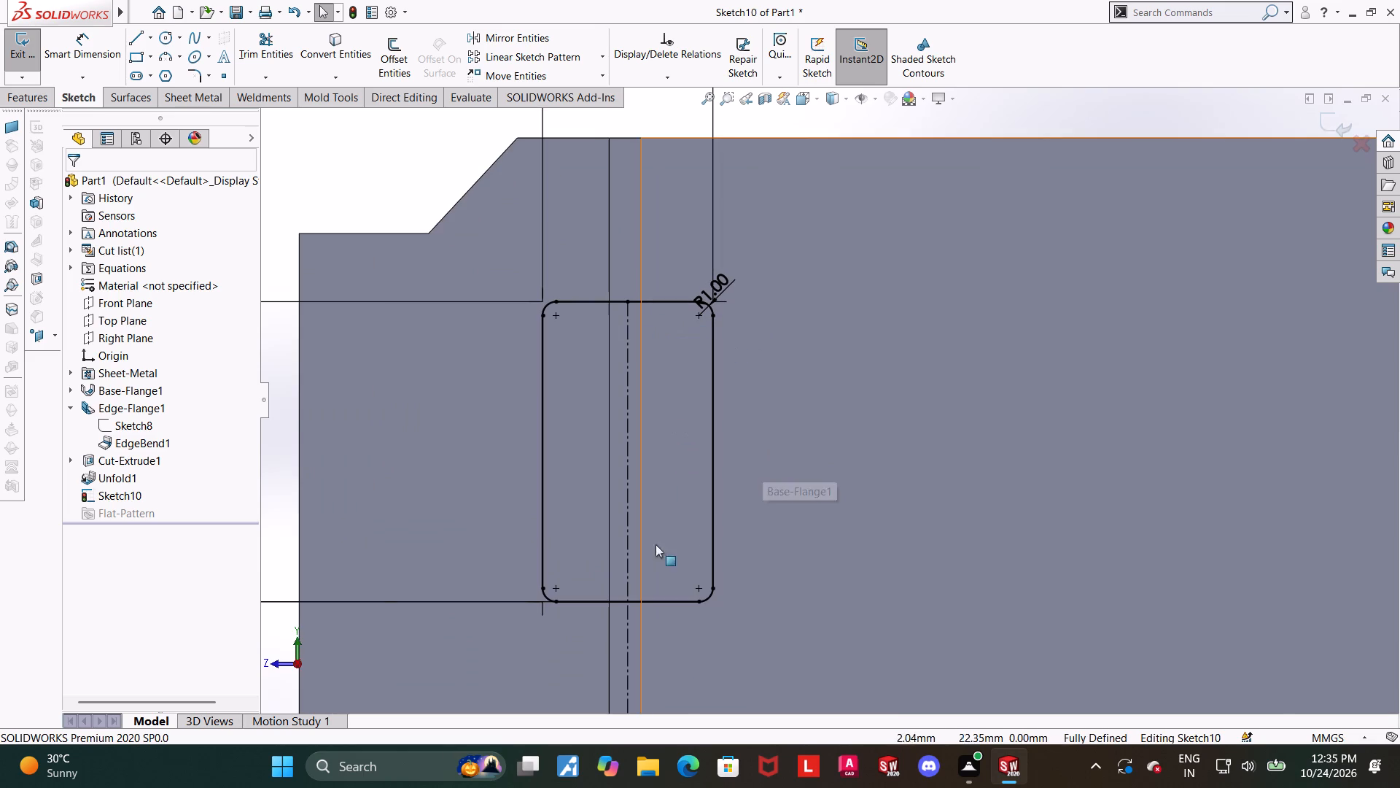
{"action": "scroll", "coordinate": [848, 601], "scroll_direction": "up", "scroll_amount": 2}
{"action": "middle_click_drag", "start_coordinate": [851, 603], "coordinate": [875, 611]}
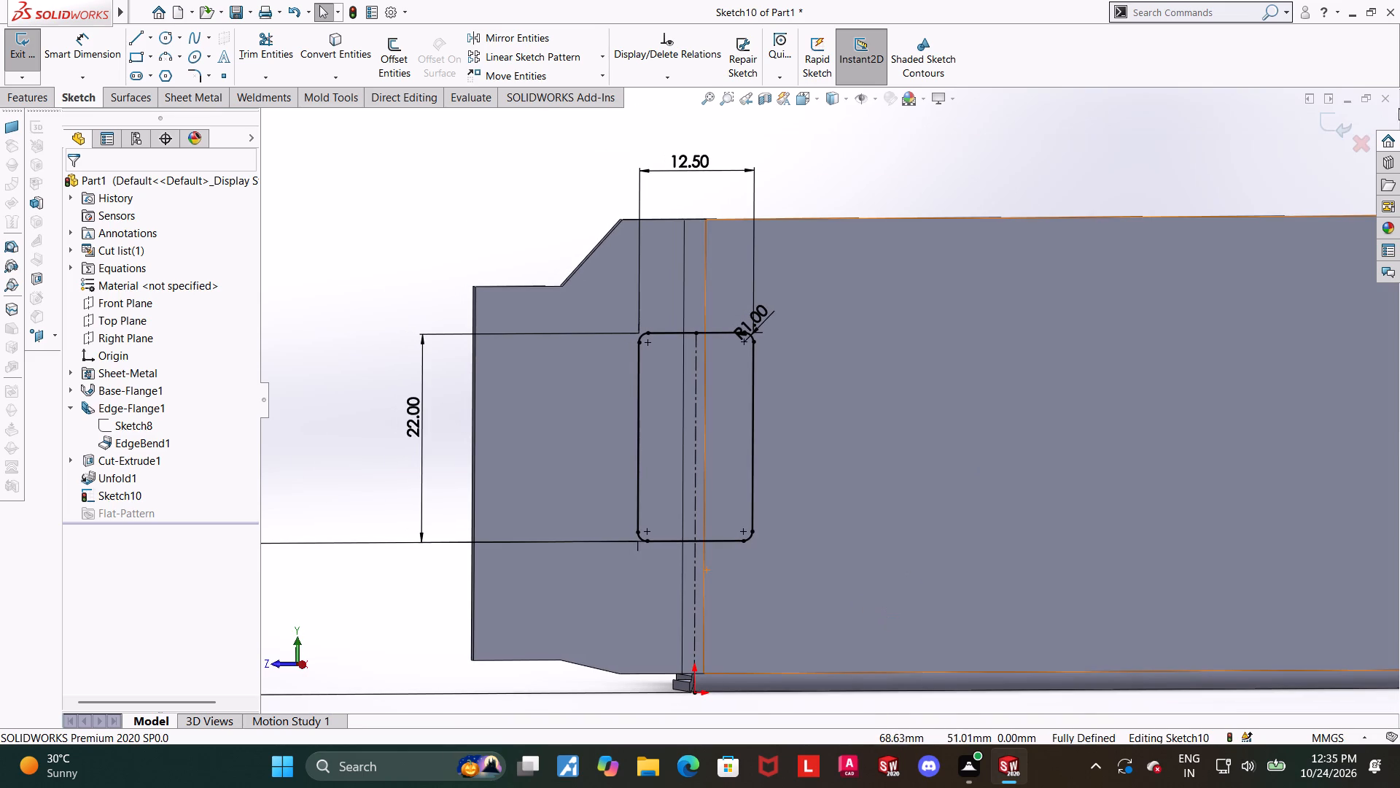
{"action": "left_click", "coordinate": [1339, 122]}
{"action": "middle_click_drag", "start_coordinate": [562, 279], "coordinate": [592, 295]}
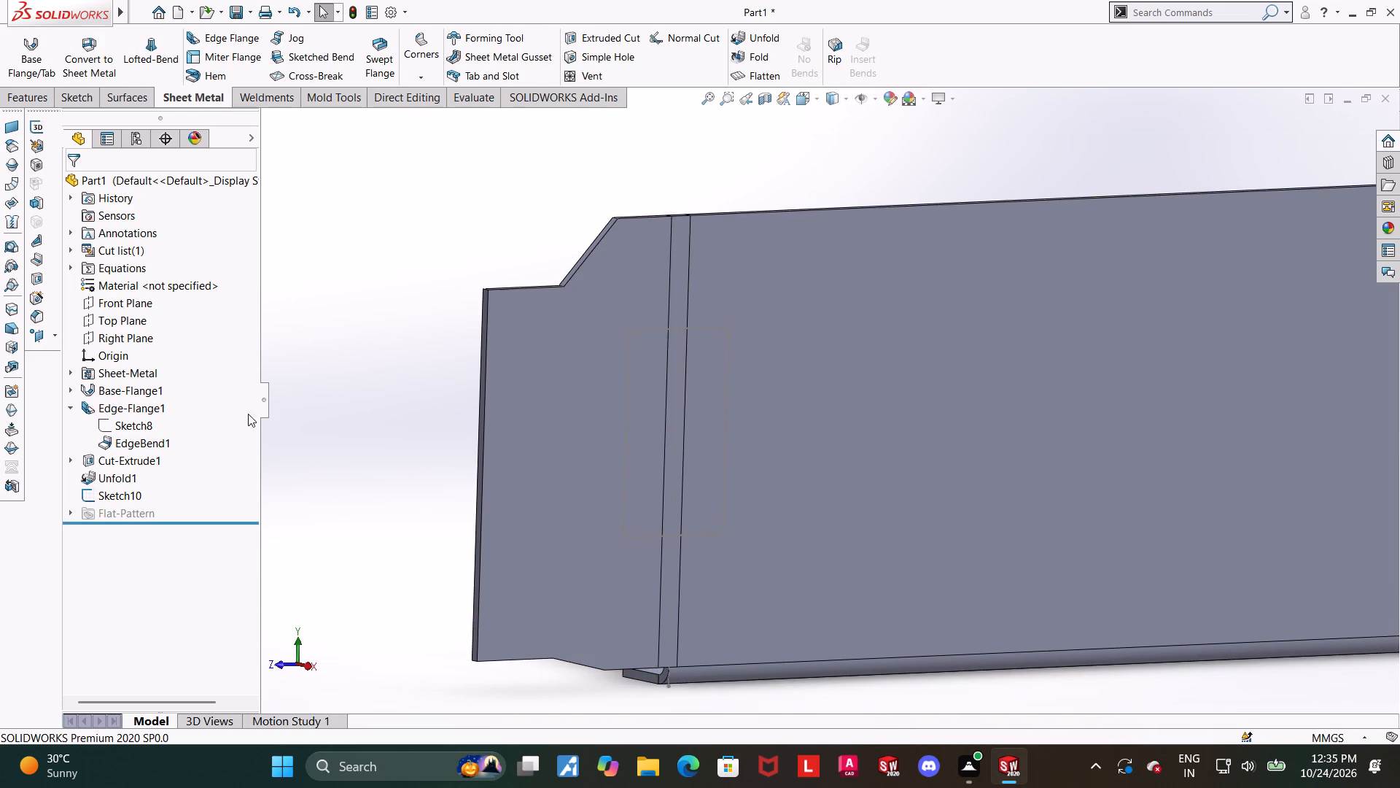
{"action": "left_click", "coordinate": [126, 489]}
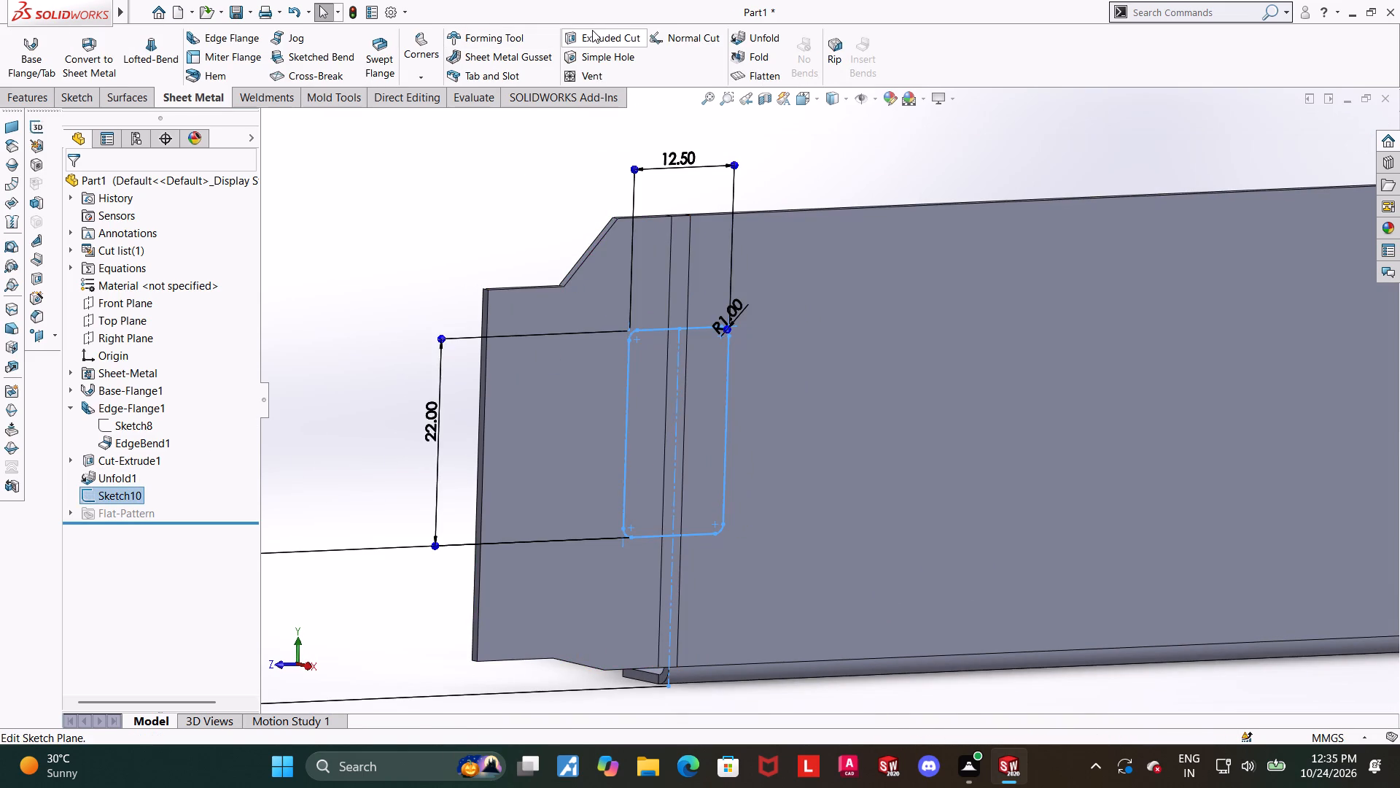
{"action": "left_click", "coordinate": [592, 30]}
{"action": "left_click", "coordinate": [102, 378]}
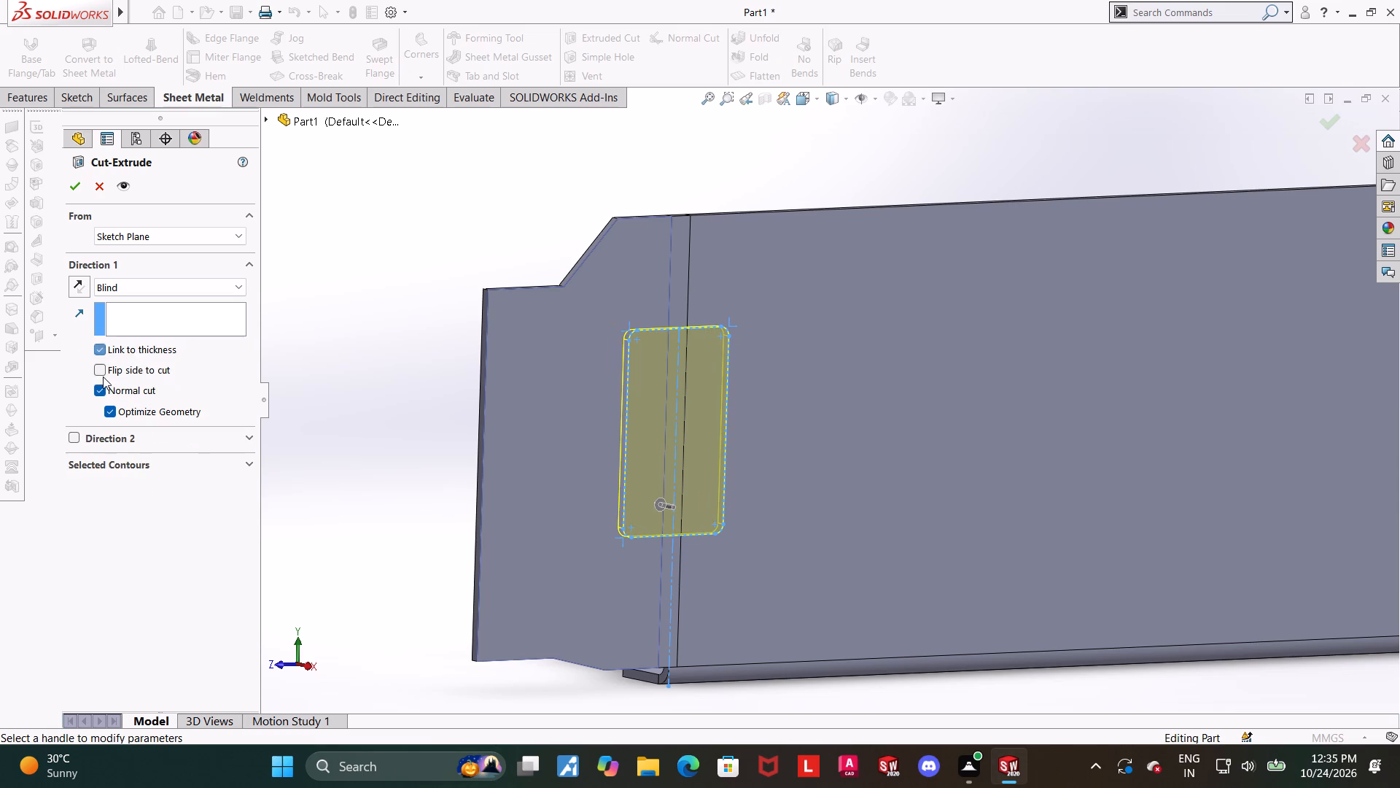
{"action": "left_click", "coordinate": [74, 184]}
{"action": "middle_click_drag", "start_coordinate": [506, 332], "coordinate": [536, 360]}
{"action": "left_click", "coordinate": [337, 419]}
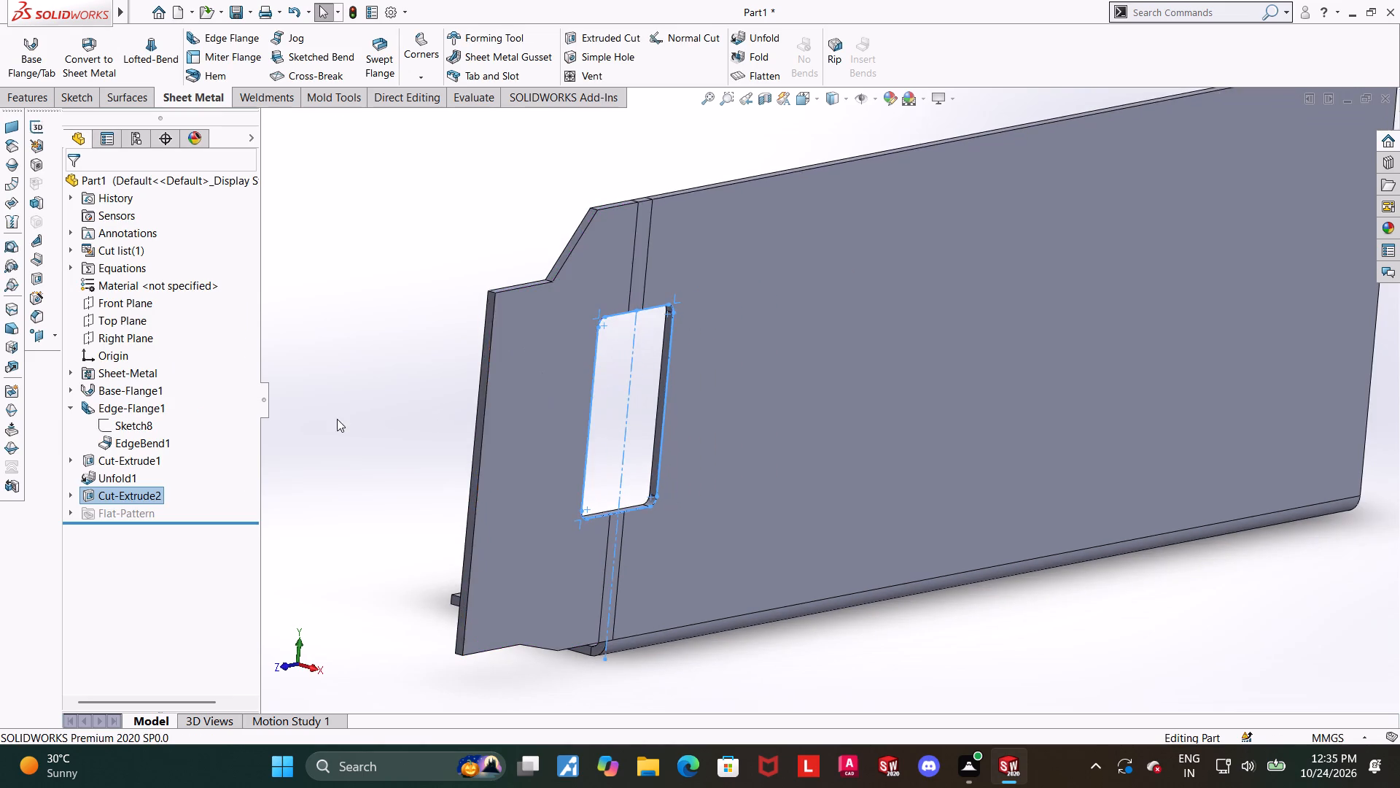
Inspect the rounded window cut across the unfolded bend from several angles.
{"action": "scroll", "coordinate": [409, 416], "scroll_direction": "up", "scroll_amount": 4}
{"action": "middle_click_drag", "start_coordinate": [675, 412], "coordinate": [824, 449]}
{"action": "scroll", "coordinate": [1083, 374], "scroll_direction": "down", "scroll_amount": 3}
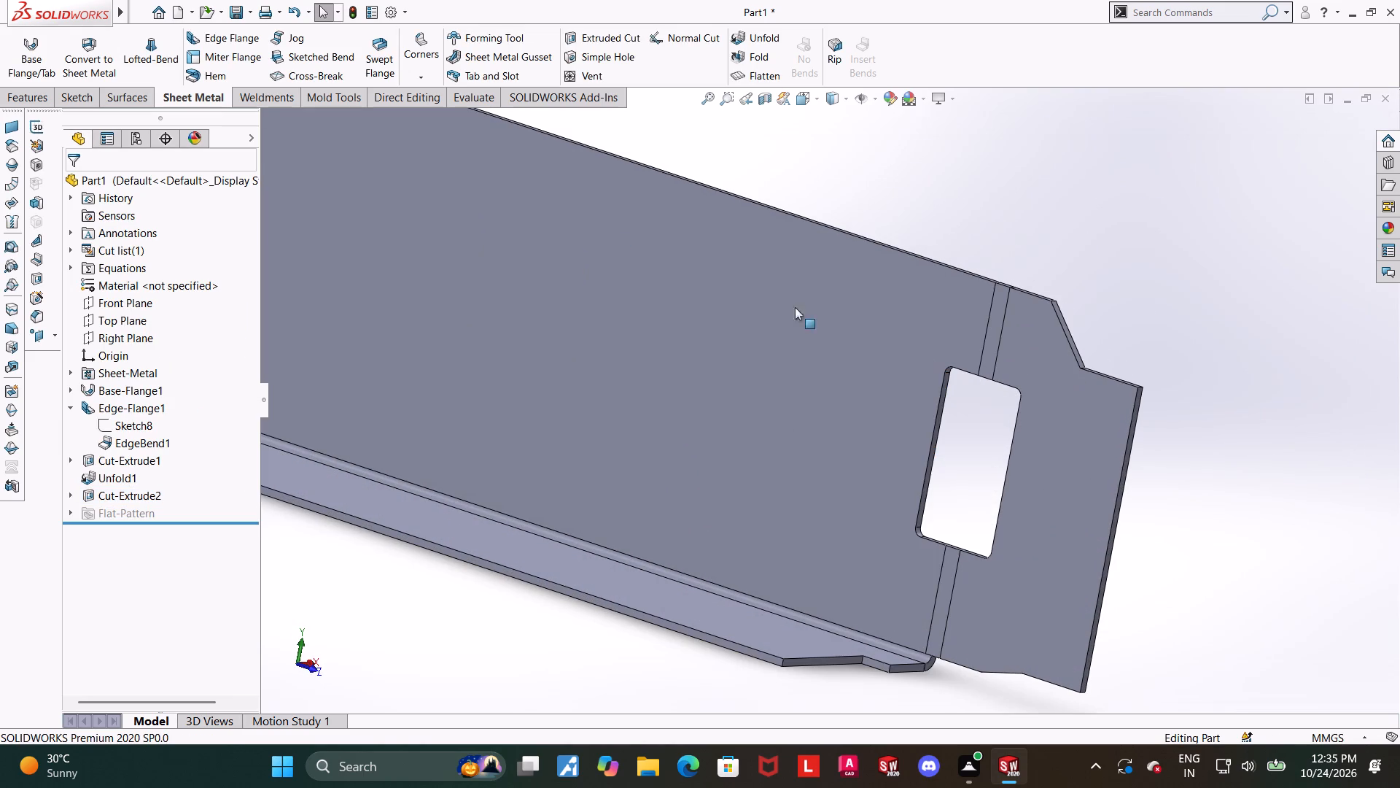
{"action": "scroll", "coordinate": [979, 332], "scroll_direction": "up", "scroll_amount": 4}
{"action": "middle_click_drag", "start_coordinate": [1050, 406], "coordinate": [984, 428]}
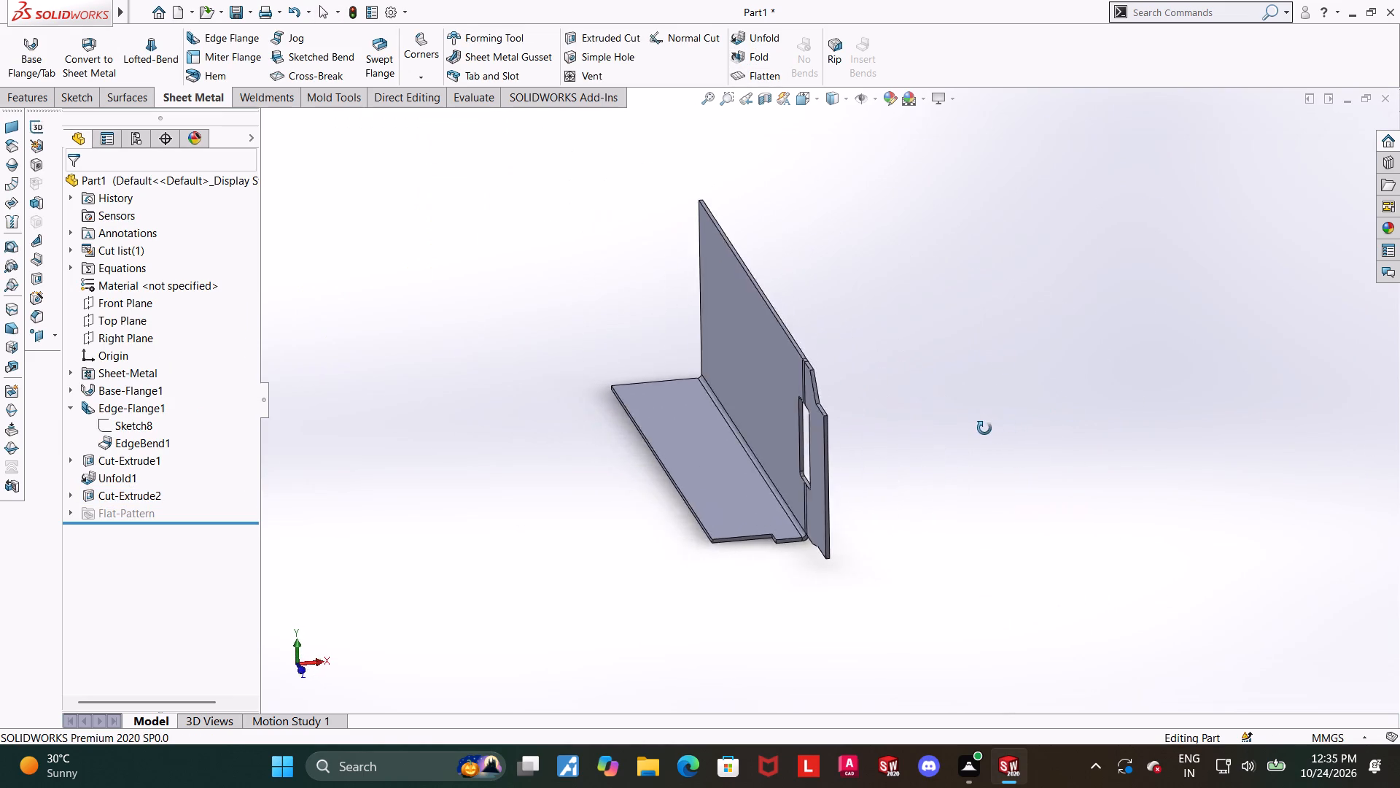
{"action": "middle_click_drag", "start_coordinate": [984, 428], "coordinate": [839, 387]}
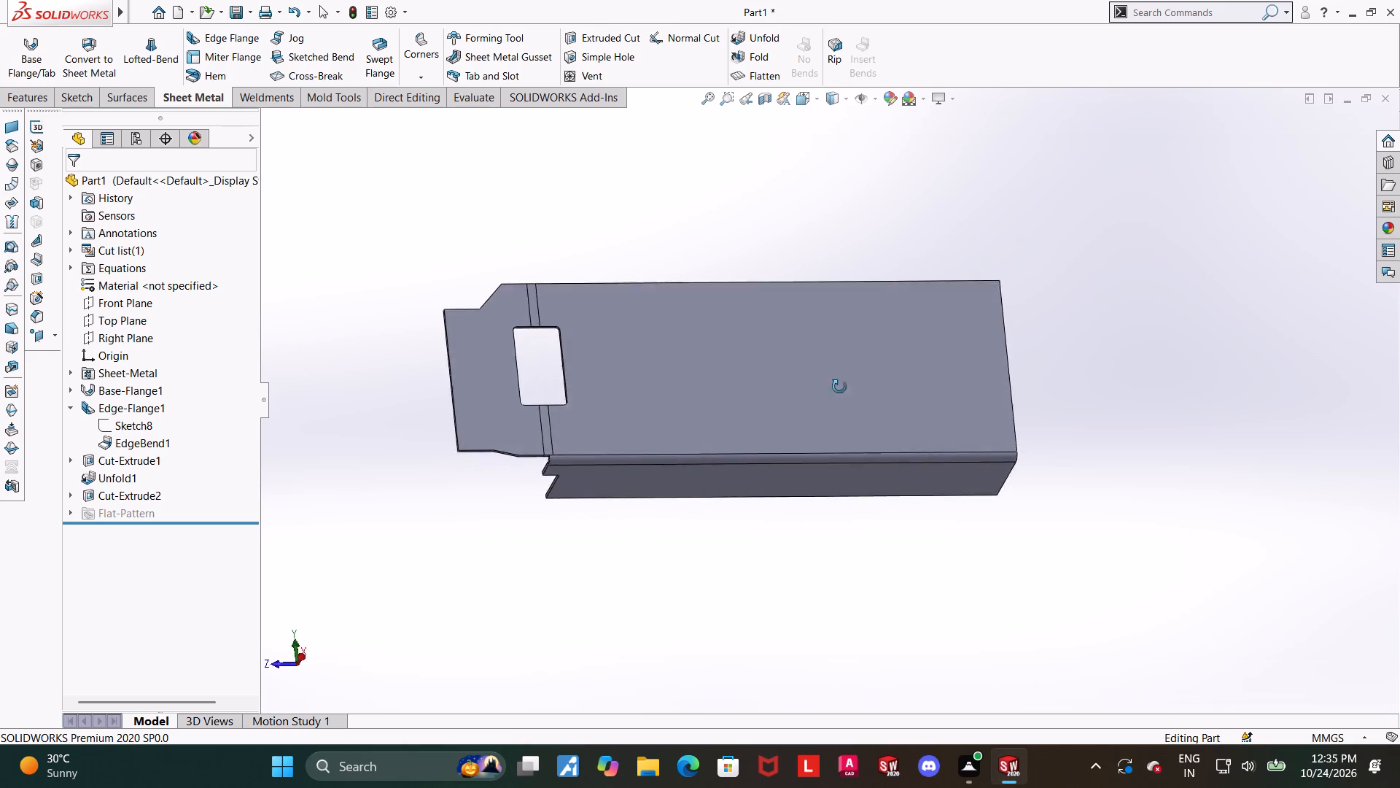
{"action": "middle_click_drag", "start_coordinate": [839, 387], "coordinate": [994, 478]}
{"action": "scroll", "coordinate": [944, 462], "scroll_direction": "down", "scroll_amount": 2}
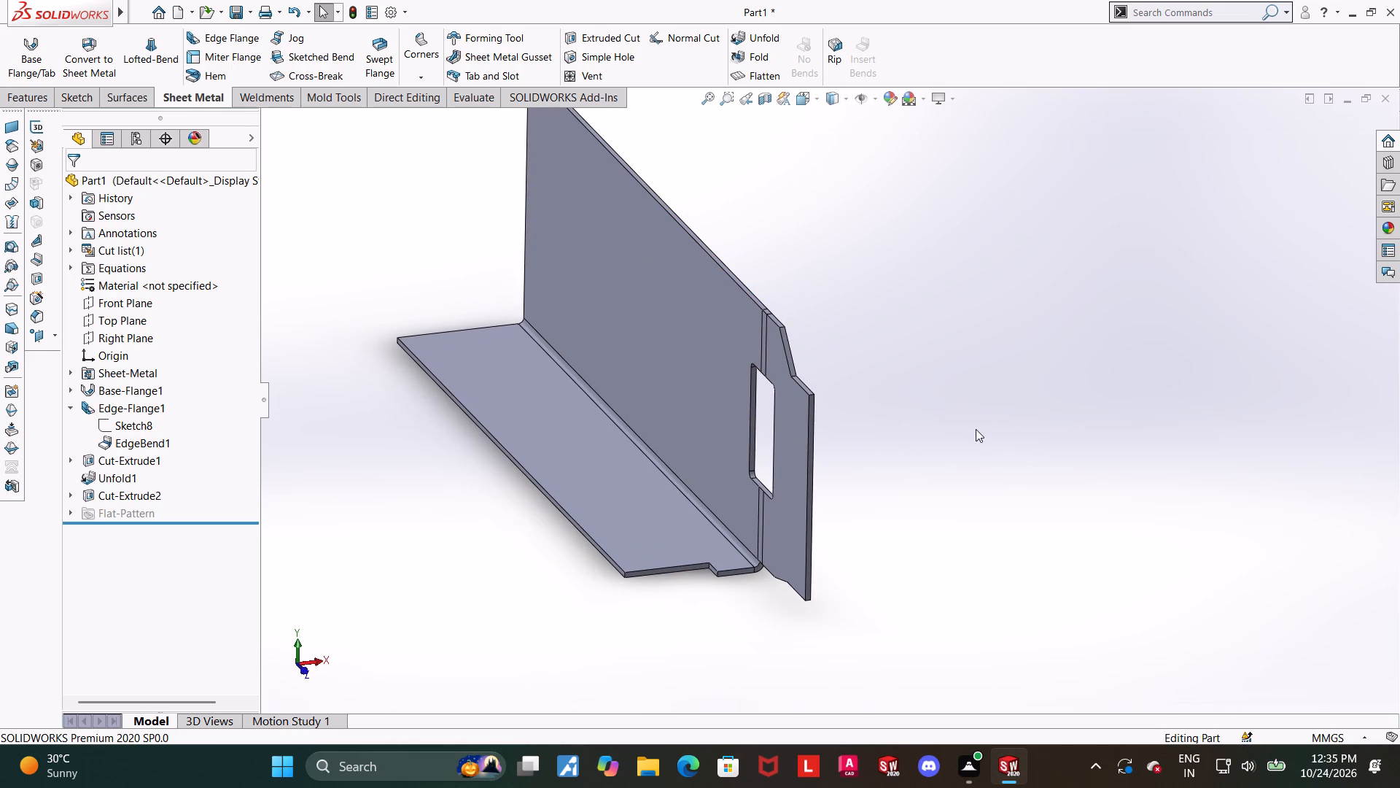
Fold the edge flange's bend, EdgeBend1, back up with the base flange's large upright face fixed.
{"action": "left_click", "coordinate": [767, 55]}
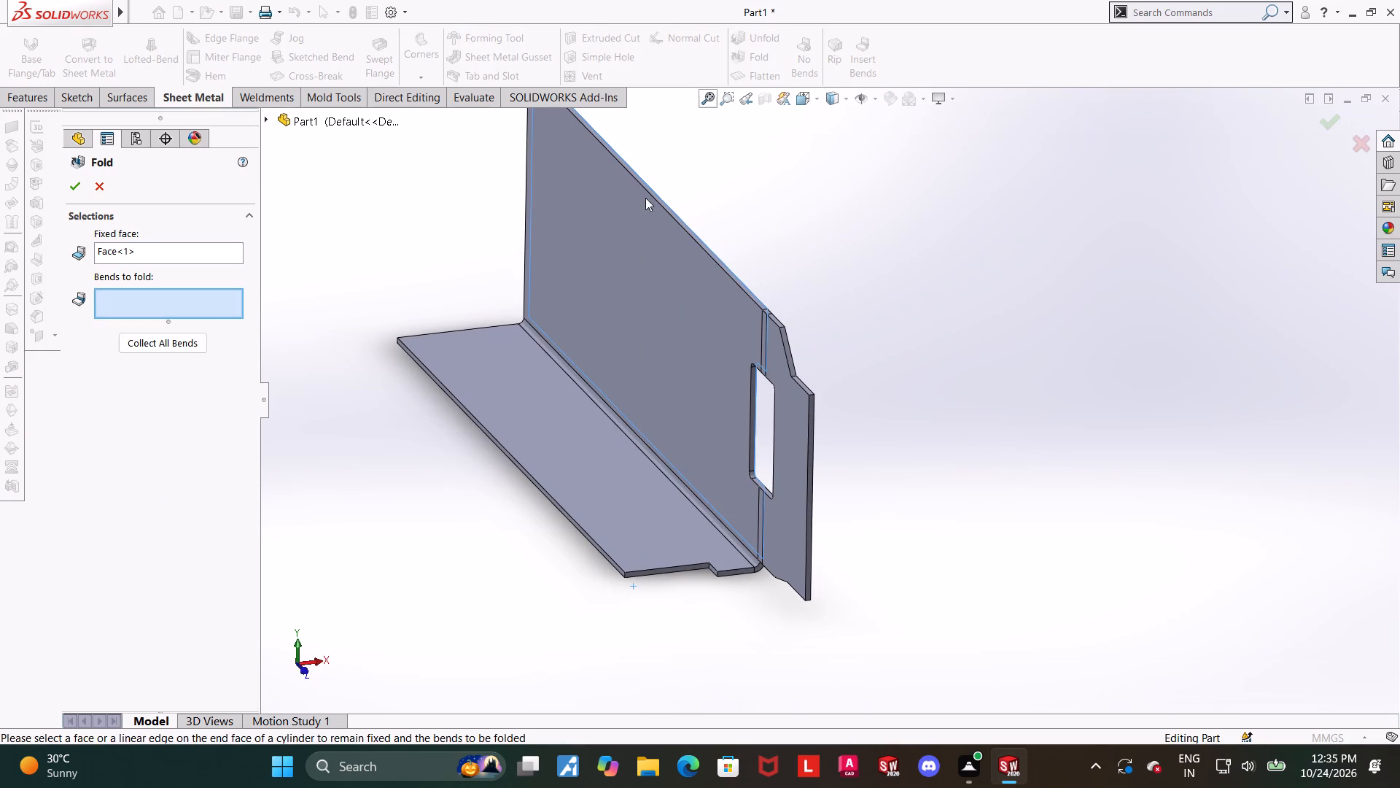
{"action": "middle_click_drag", "start_coordinate": [869, 285], "coordinate": [743, 265]}
{"action": "left_click", "coordinate": [590, 291]}
{"action": "middle_click_drag", "start_coordinate": [603, 310], "coordinate": [658, 319]}
{"action": "scroll", "coordinate": [661, 352], "scroll_direction": "up", "scroll_amount": 2}
{"action": "middle_click_drag", "start_coordinate": [749, 417], "coordinate": [779, 424]}
{"action": "middle_click_drag", "start_coordinate": [427, 318], "coordinate": [480, 314]}
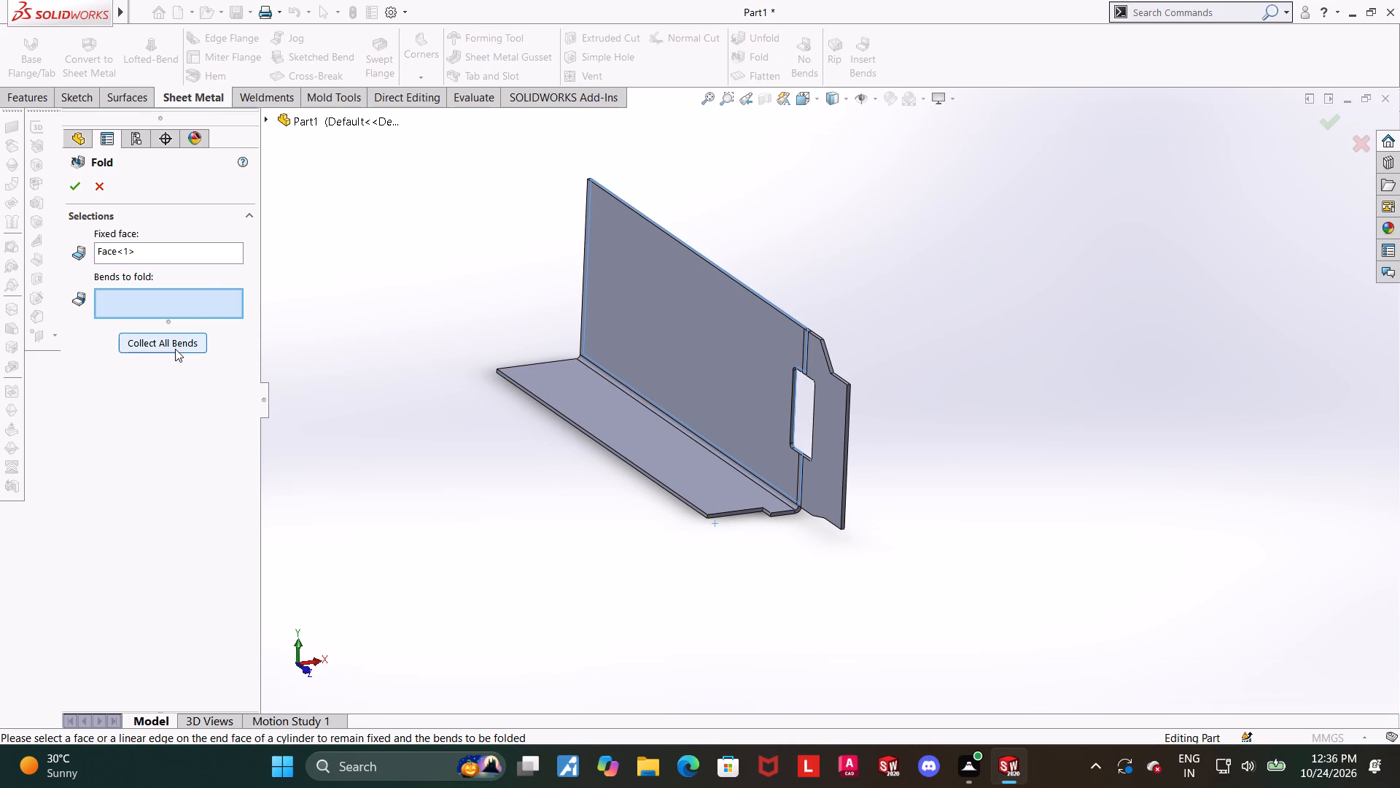
{"action": "middle_click_drag", "start_coordinate": [689, 262], "coordinate": [593, 246]}
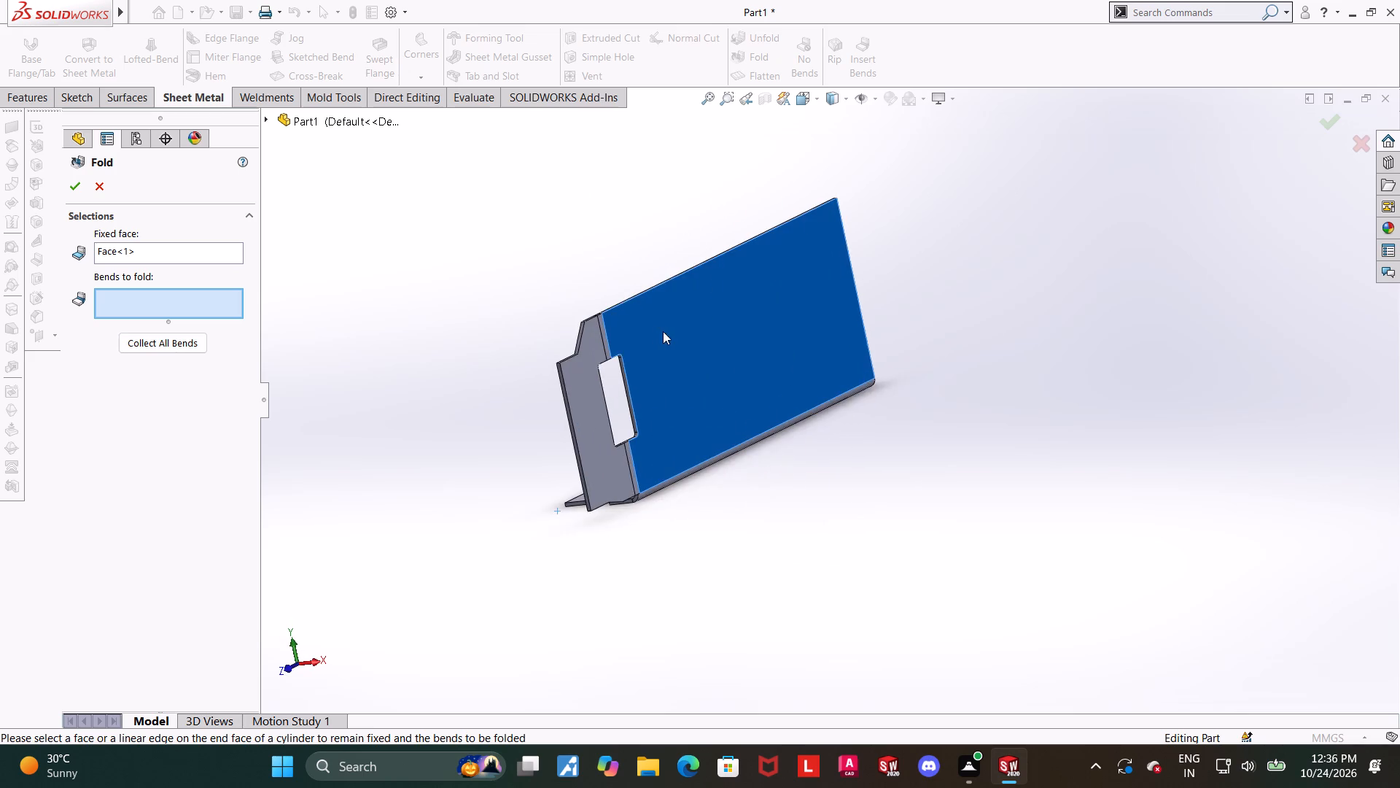
{"action": "scroll", "coordinate": [626, 339], "scroll_direction": "down", "scroll_amount": 5}
{"action": "left_click", "coordinate": [675, 360]}
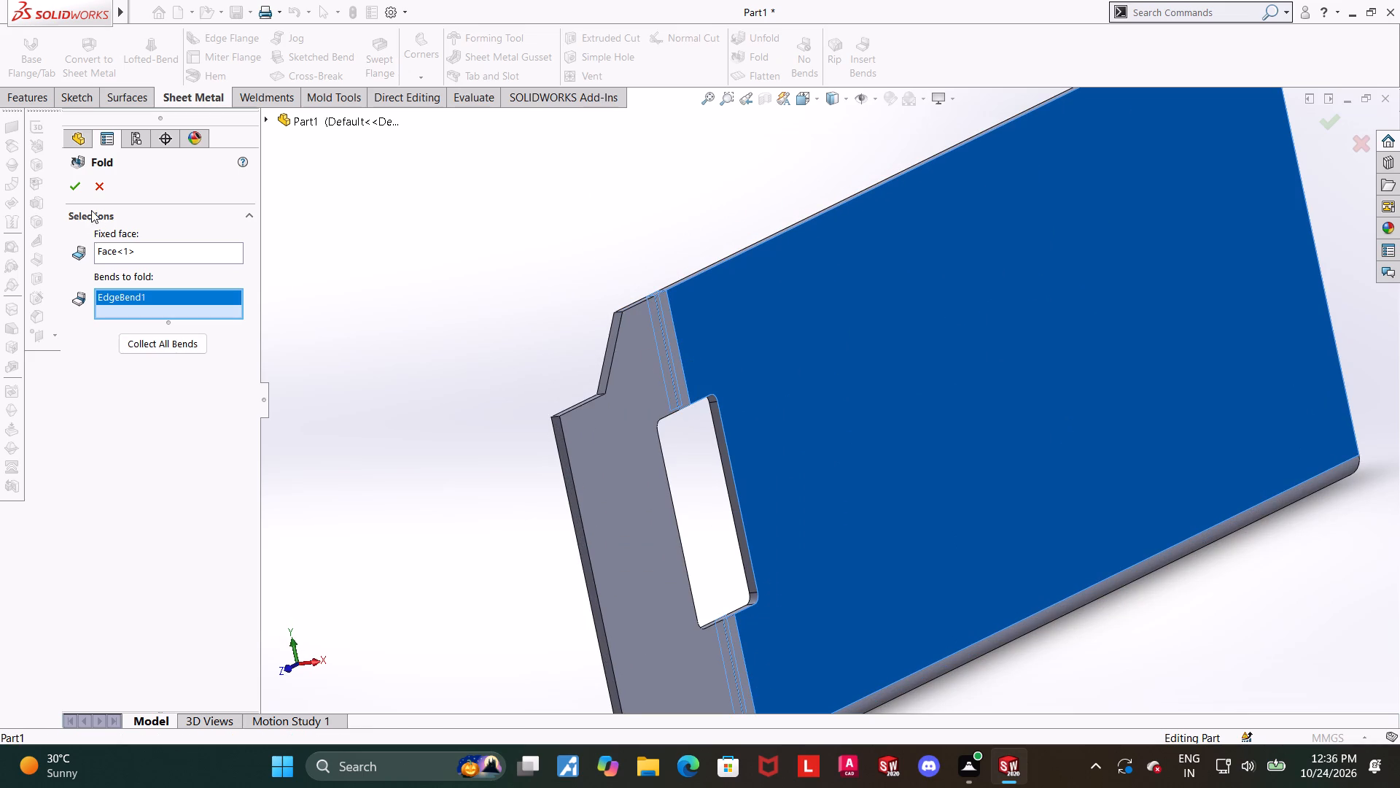
{"action": "left_click", "coordinate": [68, 188]}
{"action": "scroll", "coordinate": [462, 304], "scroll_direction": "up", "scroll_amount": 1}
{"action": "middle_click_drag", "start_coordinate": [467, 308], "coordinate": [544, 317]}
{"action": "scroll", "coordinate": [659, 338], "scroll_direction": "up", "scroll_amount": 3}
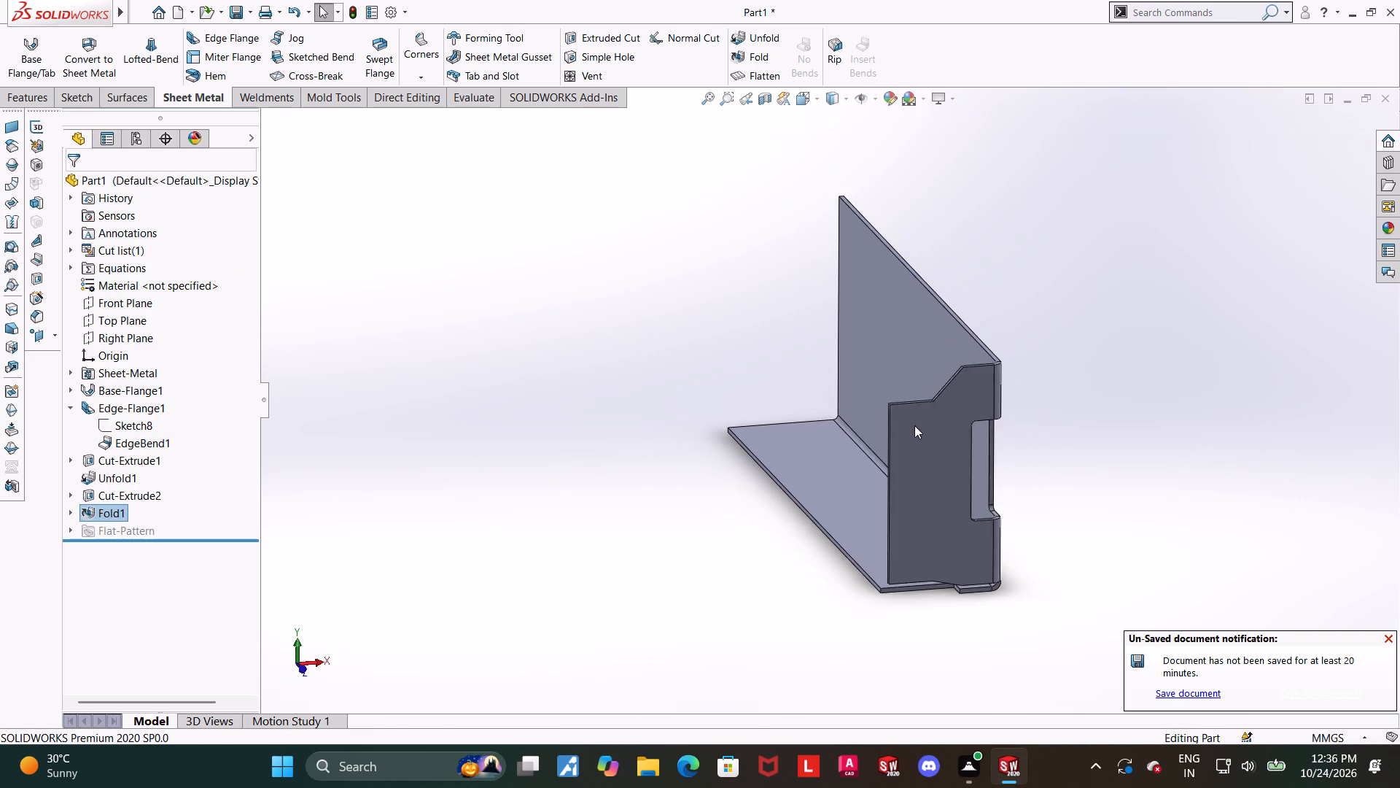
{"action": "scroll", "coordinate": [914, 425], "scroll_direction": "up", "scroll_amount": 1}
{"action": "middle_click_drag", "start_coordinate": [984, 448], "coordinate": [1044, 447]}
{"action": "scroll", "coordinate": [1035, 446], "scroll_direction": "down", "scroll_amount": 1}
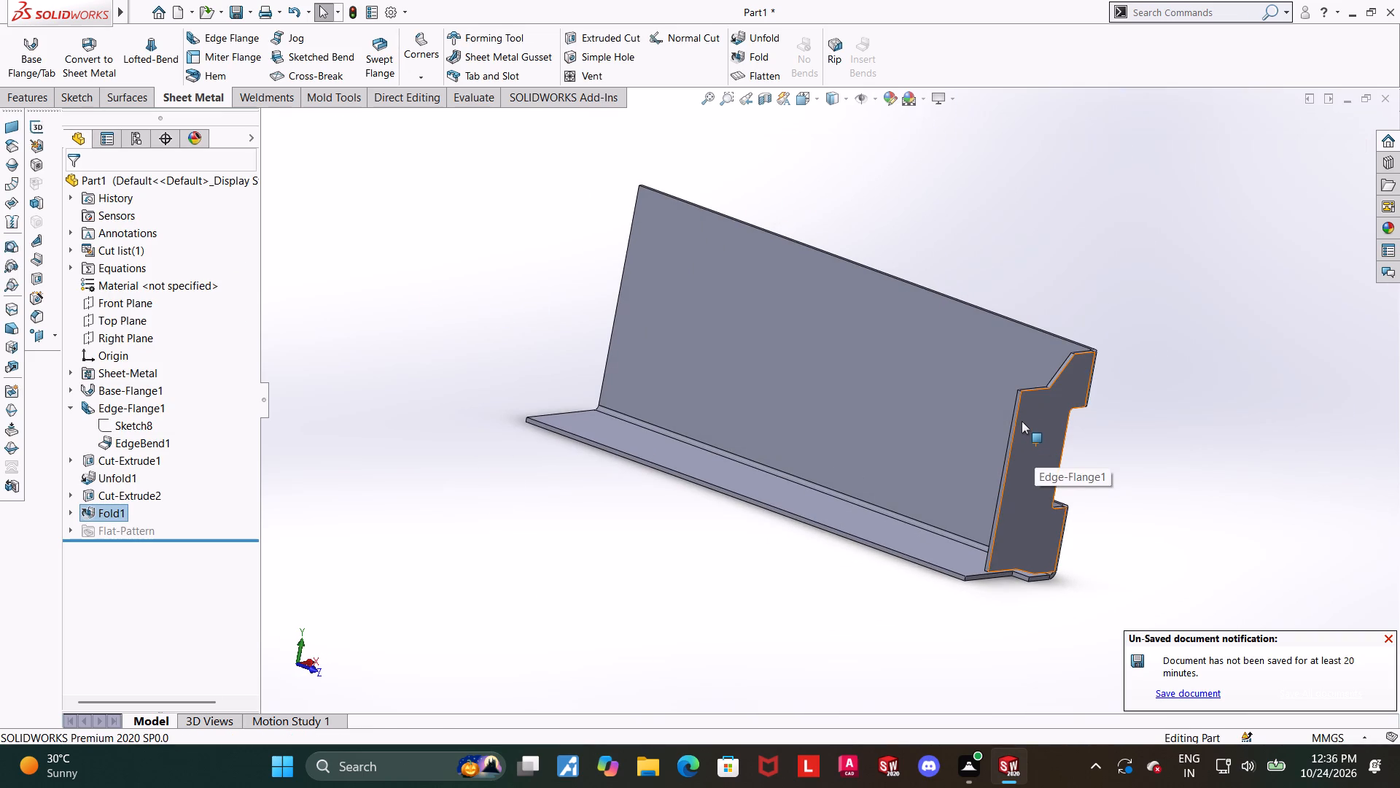
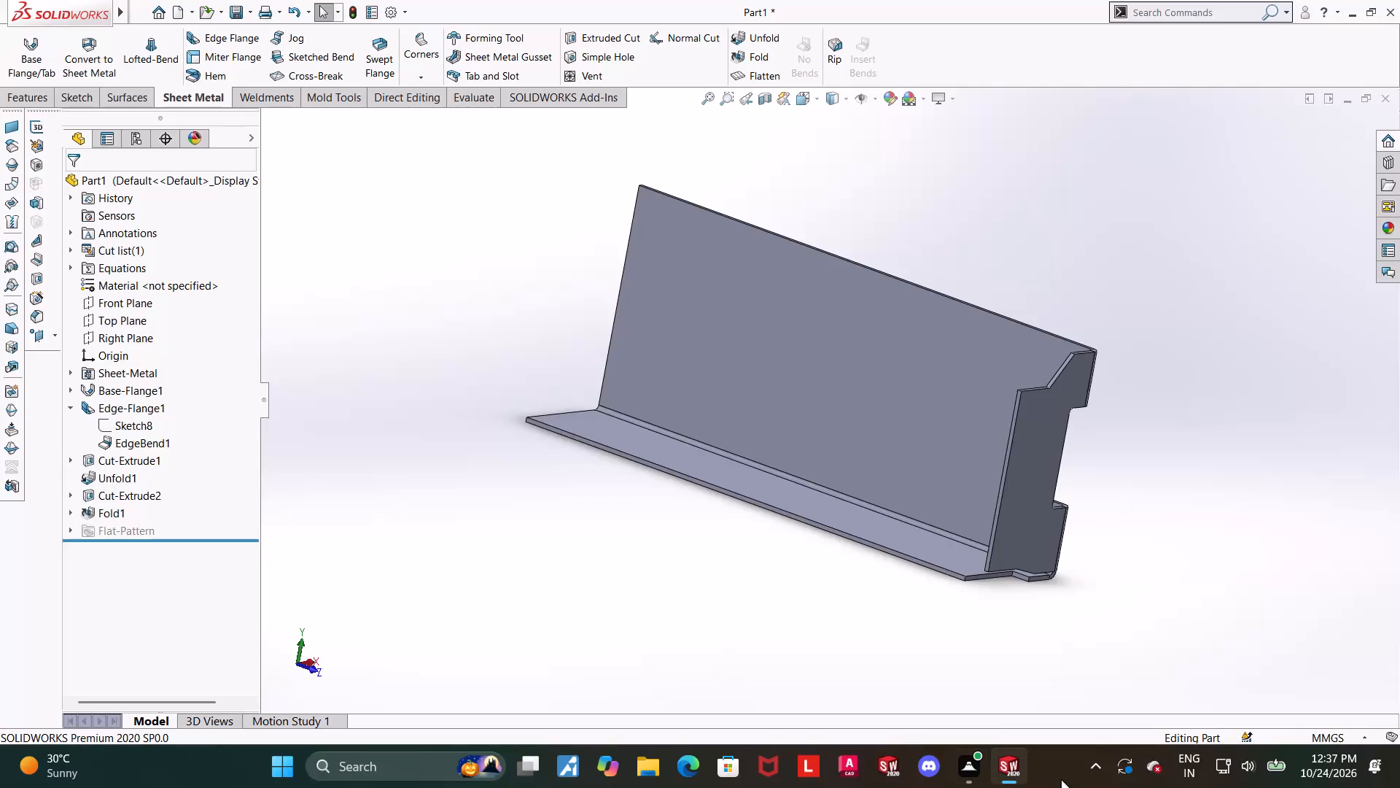
Inspect the folded part from several angles, checking the window across the bend, the edge flange and the notched corner.
{"action": "scroll", "coordinate": [1109, 531], "scroll_direction": "up", "scroll_amount": 3}
{"action": "middle_click_drag", "start_coordinate": [1093, 539], "coordinate": [1048, 546]}
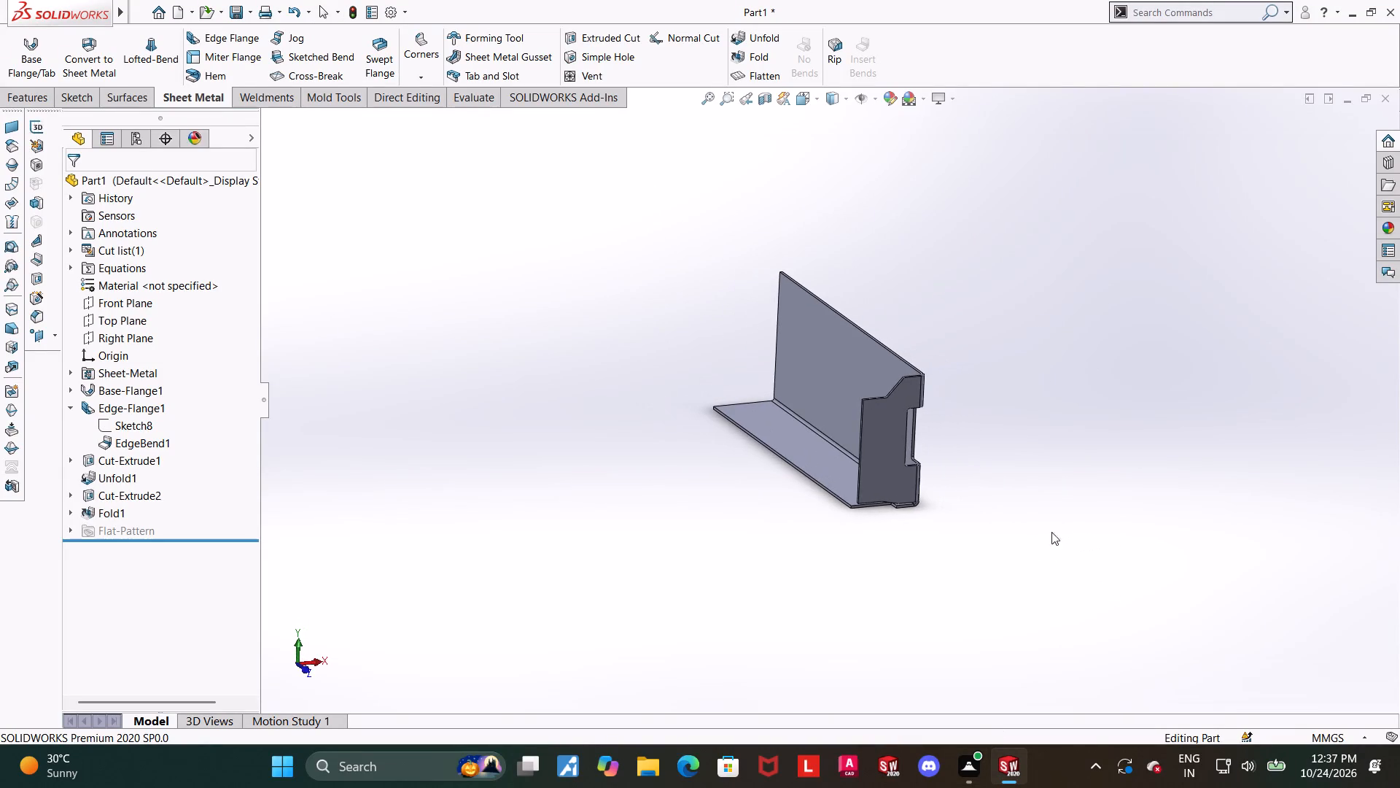
{"action": "scroll", "coordinate": [1046, 512], "scroll_direction": "down", "scroll_amount": 2}
{"action": "middle_click_drag", "start_coordinate": [1043, 506], "coordinate": [955, 441]}
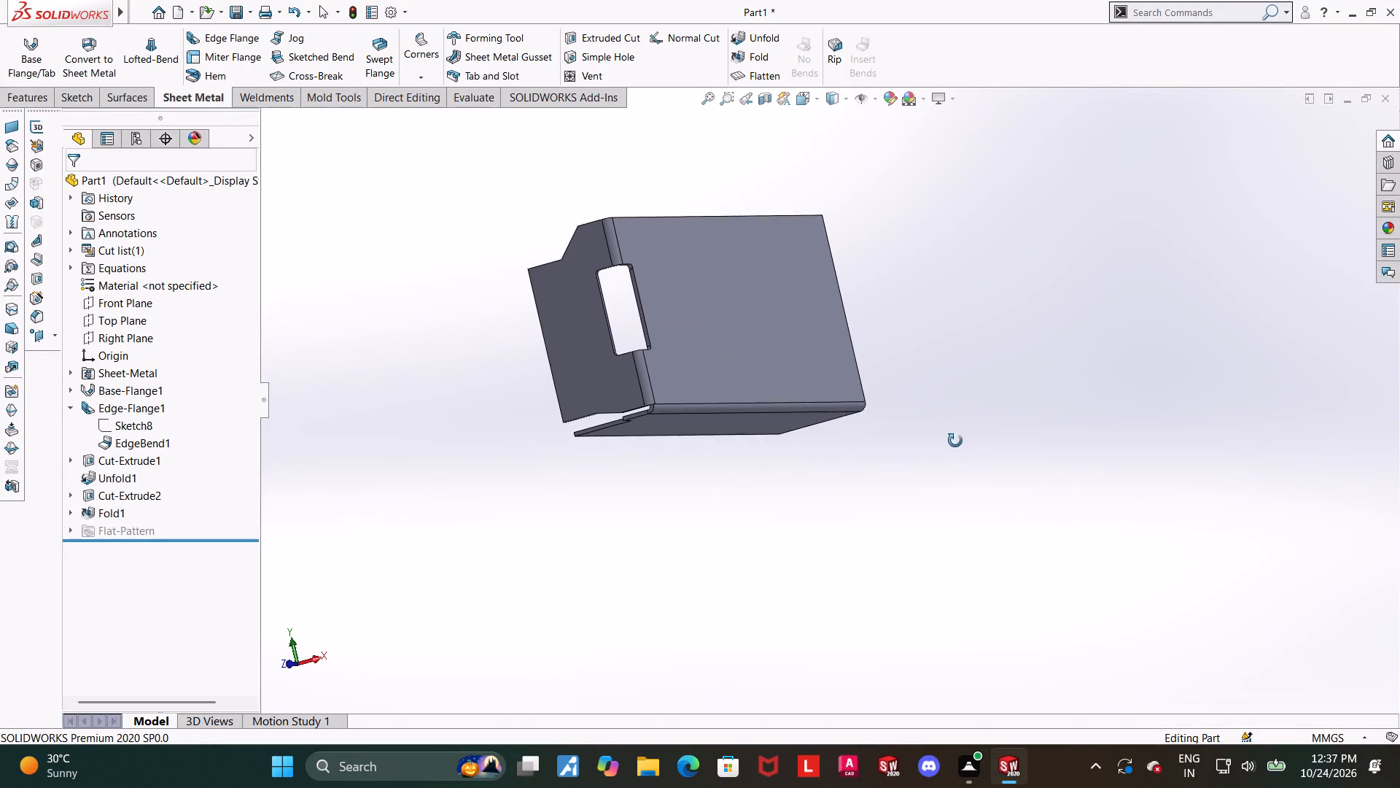
{"action": "middle_click_drag", "start_coordinate": [955, 441], "coordinate": [954, 440]}
{"action": "scroll", "coordinate": [890, 386], "scroll_direction": "down", "scroll_amount": 3}
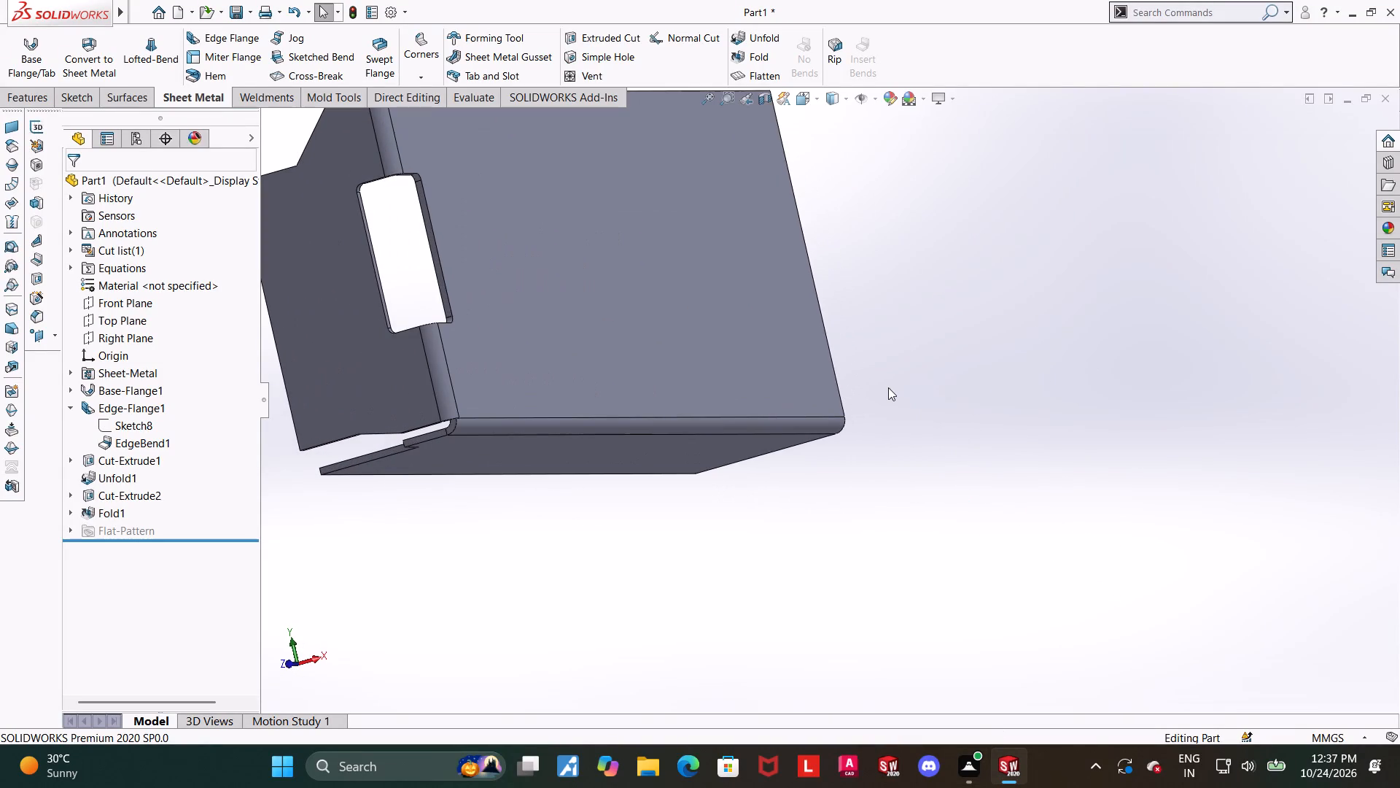
{"action": "scroll", "coordinate": [878, 401], "scroll_direction": "down", "scroll_amount": 2}
{"action": "middle_click_drag", "start_coordinate": [631, 412], "coordinate": [677, 445]}
{"action": "scroll", "coordinate": [693, 460], "scroll_direction": "up", "scroll_amount": 3}
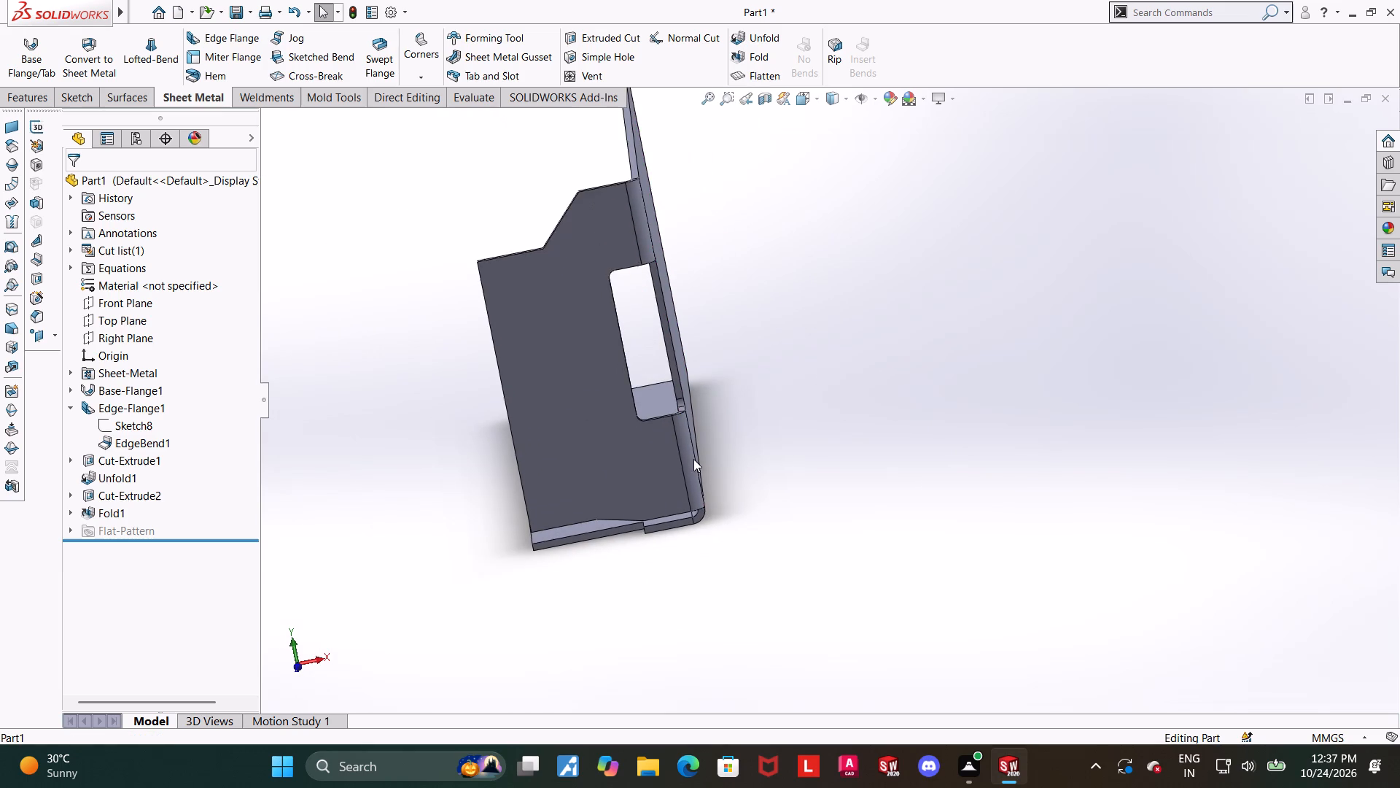
{"action": "middle_click_drag", "start_coordinate": [705, 451], "coordinate": [607, 401]}
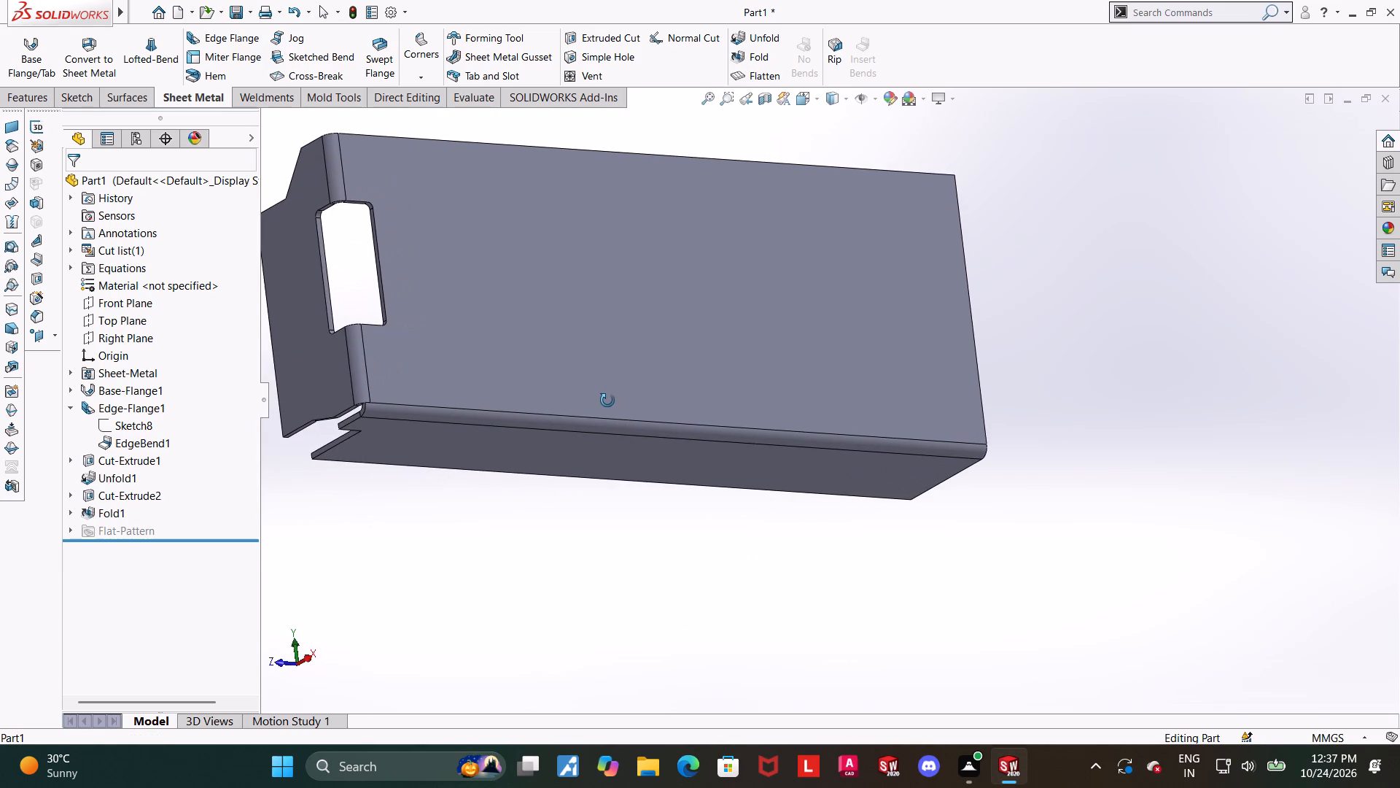
{"action": "middle_click_drag", "start_coordinate": [607, 401], "coordinate": [647, 449]}
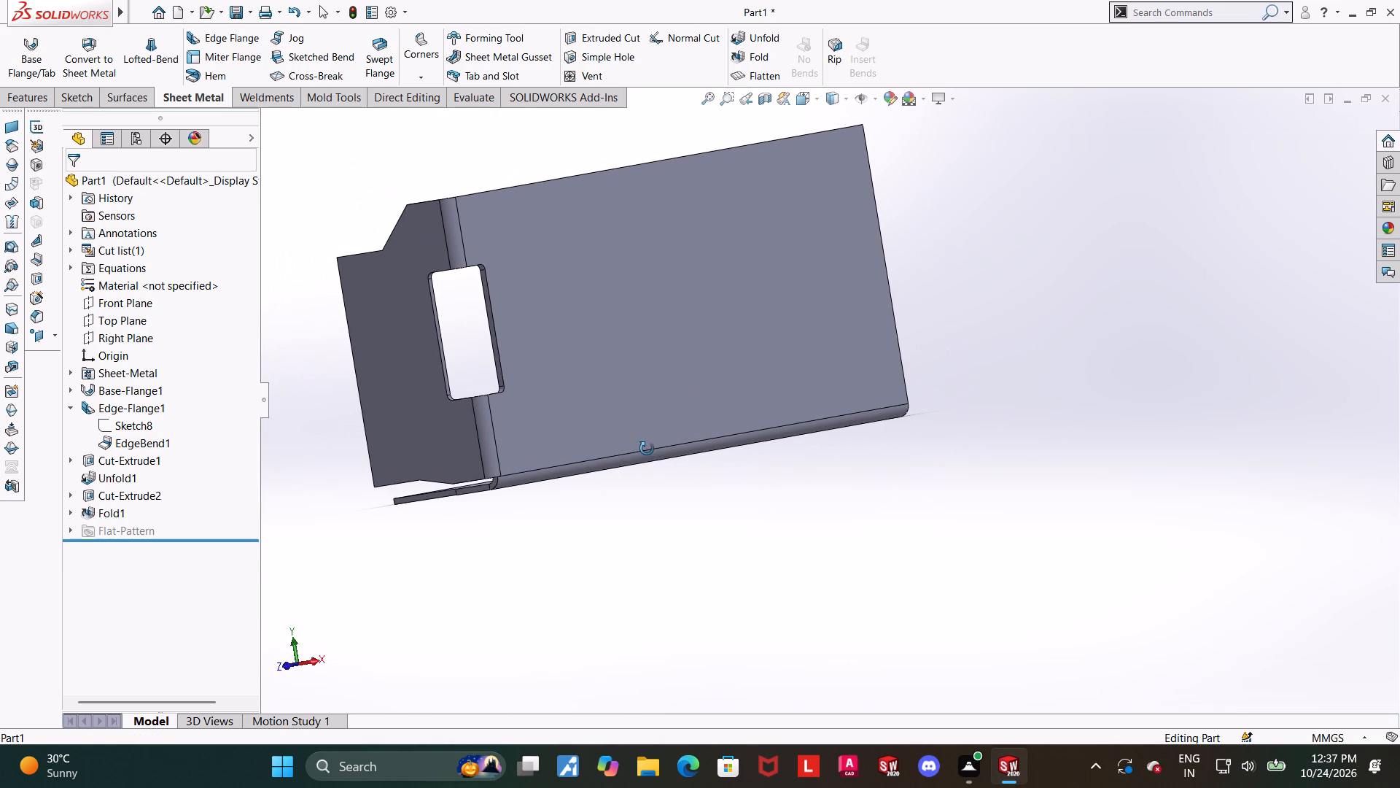
{"action": "middle_click_drag", "start_coordinate": [647, 449], "coordinate": [1069, 580]}
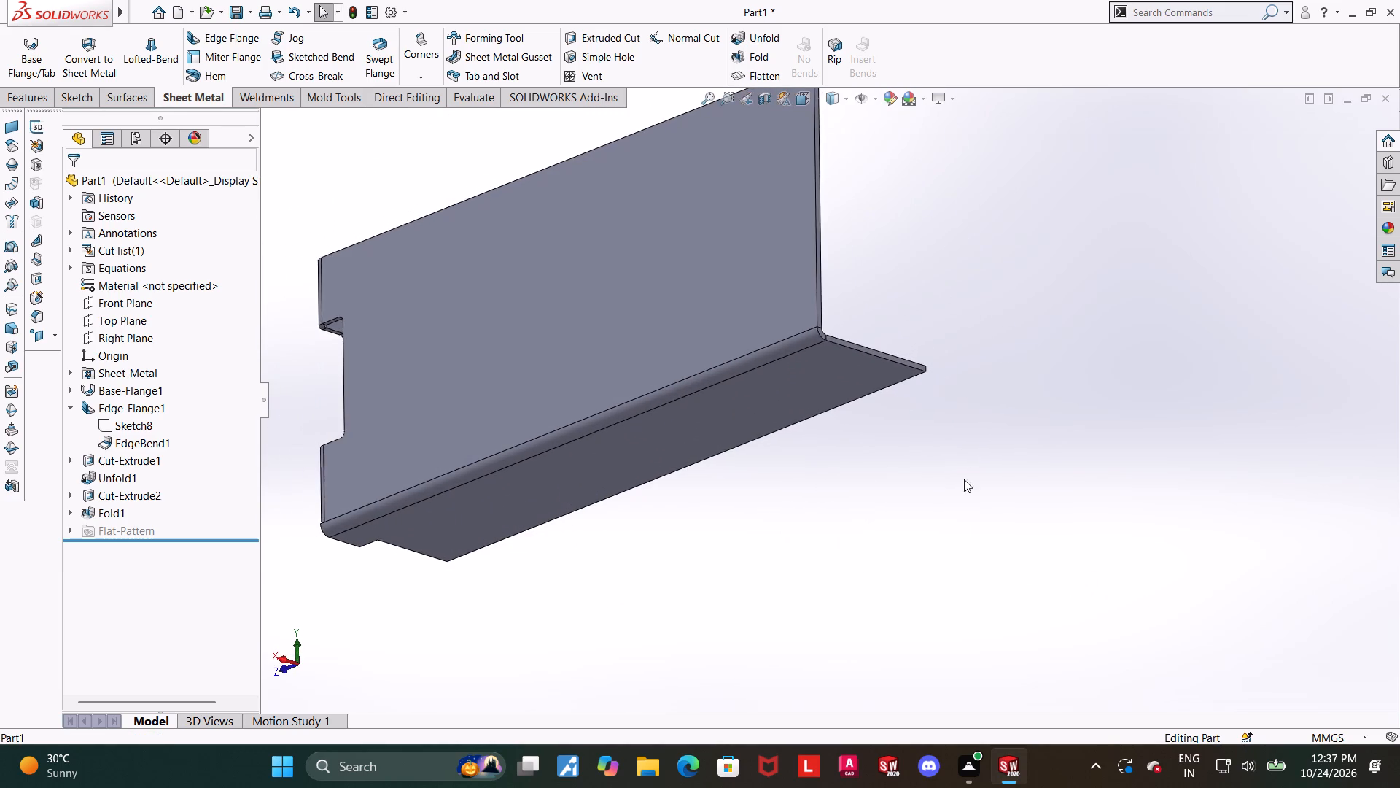
{"action": "middle_click_drag", "start_coordinate": [944, 444], "coordinate": [633, 433]}
{"action": "scroll", "coordinate": [821, 537], "scroll_direction": "down", "scroll_amount": 3}
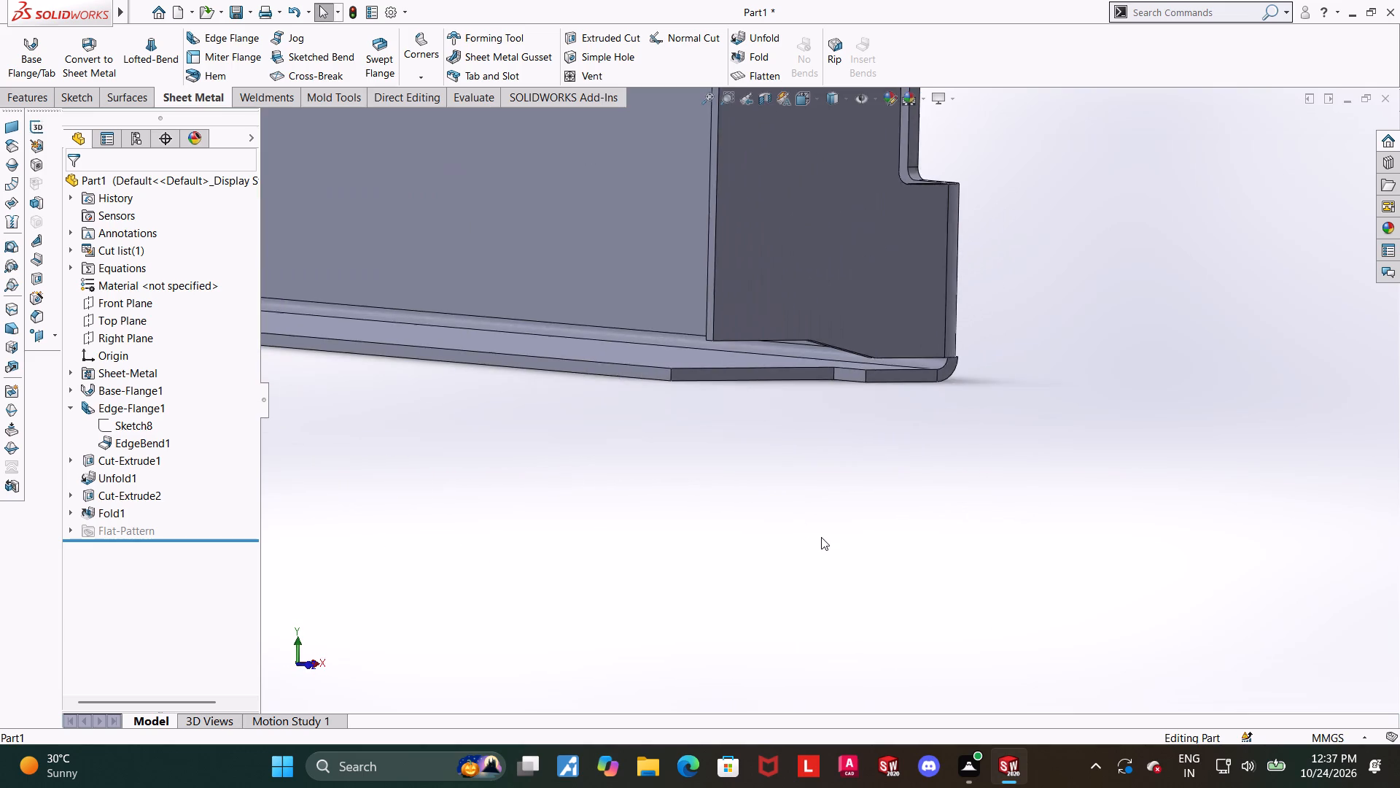
{"action": "scroll", "coordinate": [821, 537], "scroll_direction": "down", "scroll_amount": 2}
{"action": "middle_click_drag", "start_coordinate": [831, 498], "coordinate": [768, 482]}
{"action": "scroll", "coordinate": [774, 477], "scroll_direction": "up", "scroll_amount": 4}
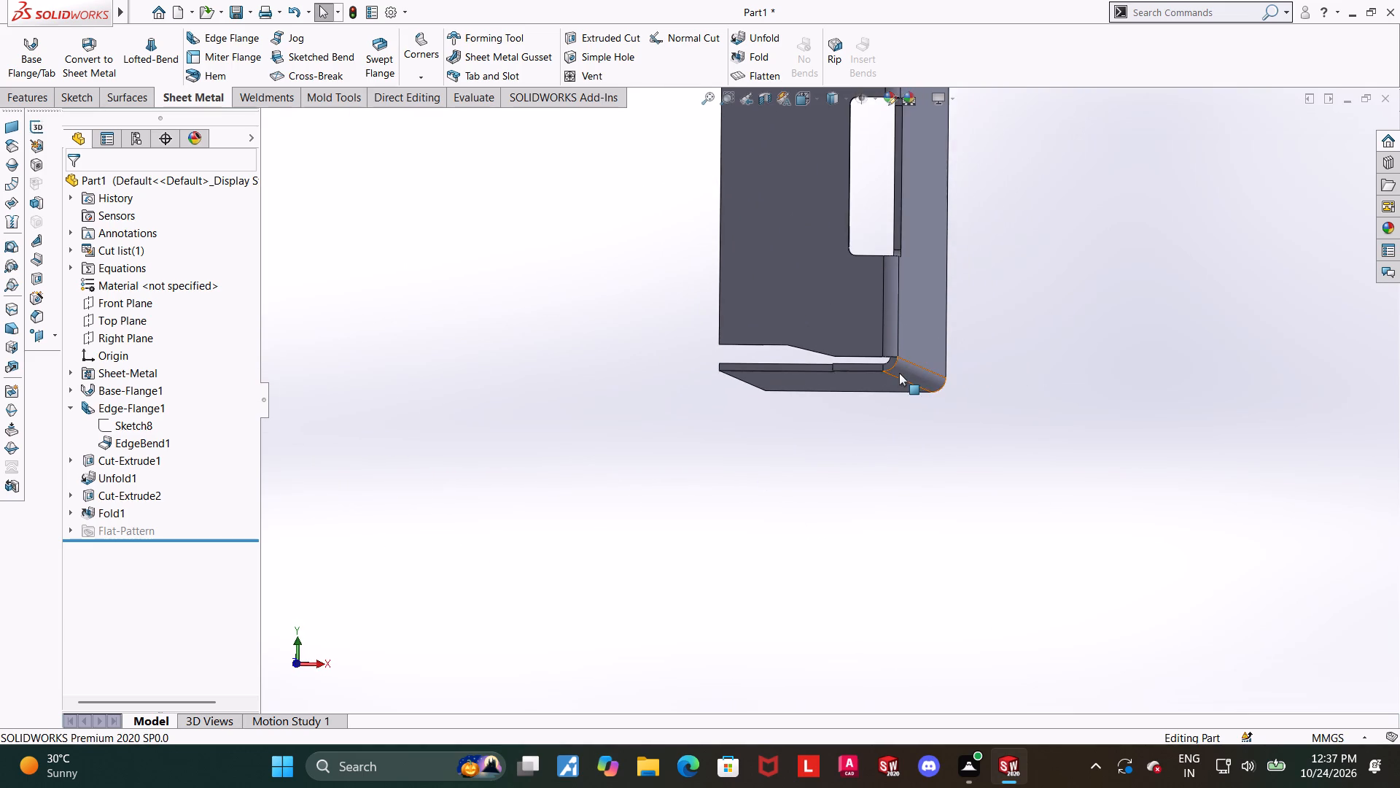
{"action": "scroll", "coordinate": [939, 352], "scroll_direction": "up", "scroll_amount": 3}
{"action": "scroll", "coordinate": [962, 291], "scroll_direction": "down", "scroll_amount": 4}
{"action": "middle_click_drag", "start_coordinate": [911, 348], "coordinate": [869, 370]}
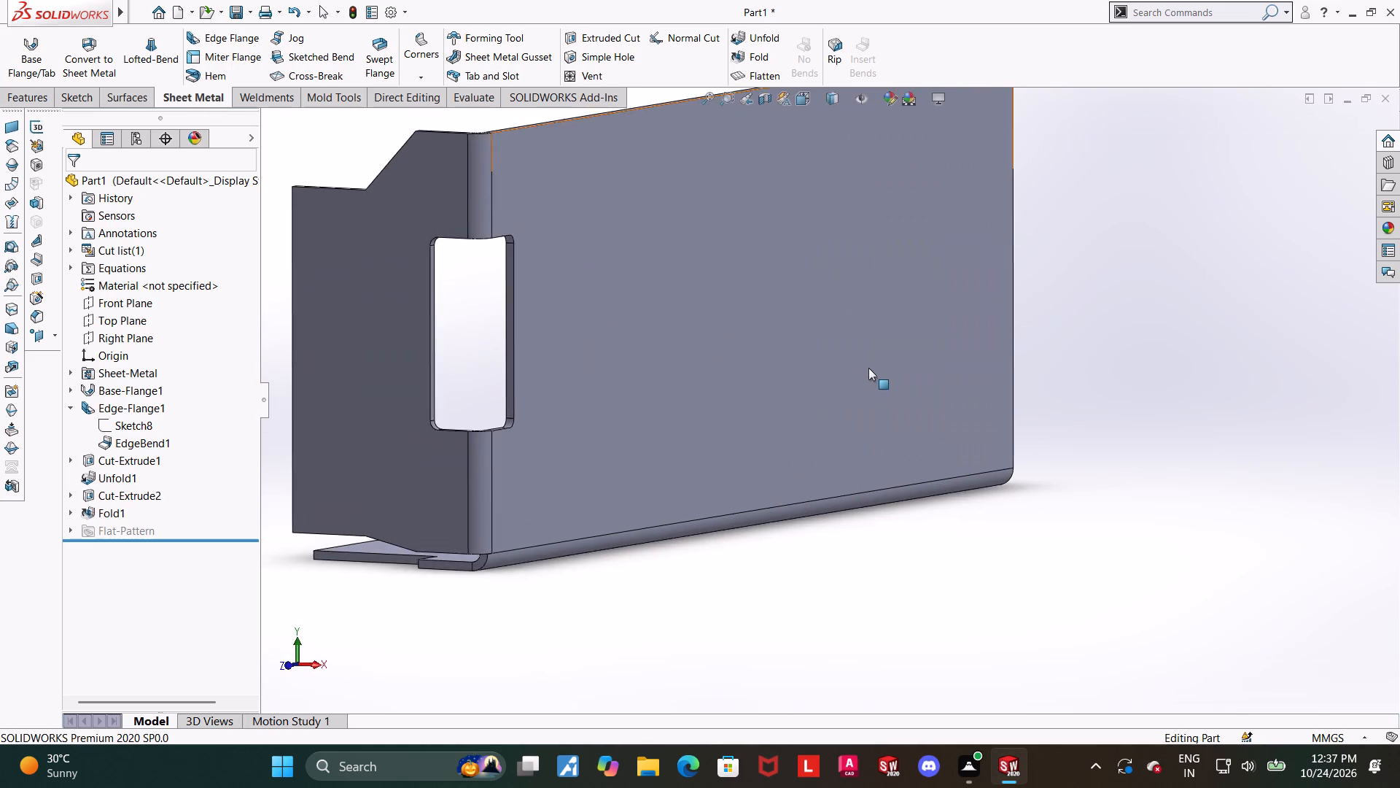
{"action": "scroll", "coordinate": [868, 368], "scroll_direction": "up", "scroll_amount": 3}
{"action": "scroll", "coordinate": [945, 329], "scroll_direction": "down", "scroll_amount": 1}
{"action": "middle_click_drag", "start_coordinate": [809, 427], "coordinate": [806, 320]}
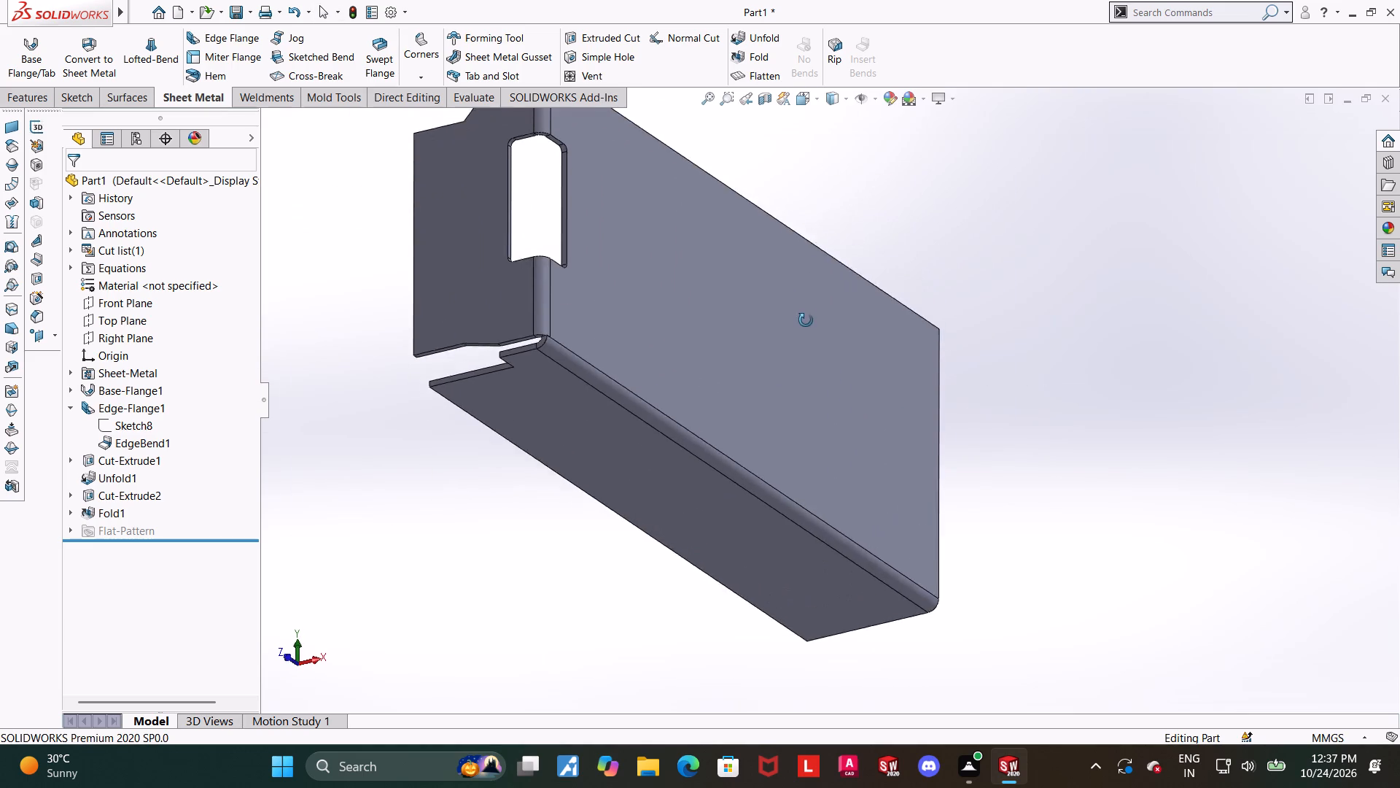
{"action": "middle_click_drag", "start_coordinate": [806, 320], "coordinate": [804, 311]}
Unfold all bends, EdgeBend1 and BaseBend1, keeping the outer face of the base flange's narrow leg fixed.
{"action": "left_click", "coordinate": [744, 38]}
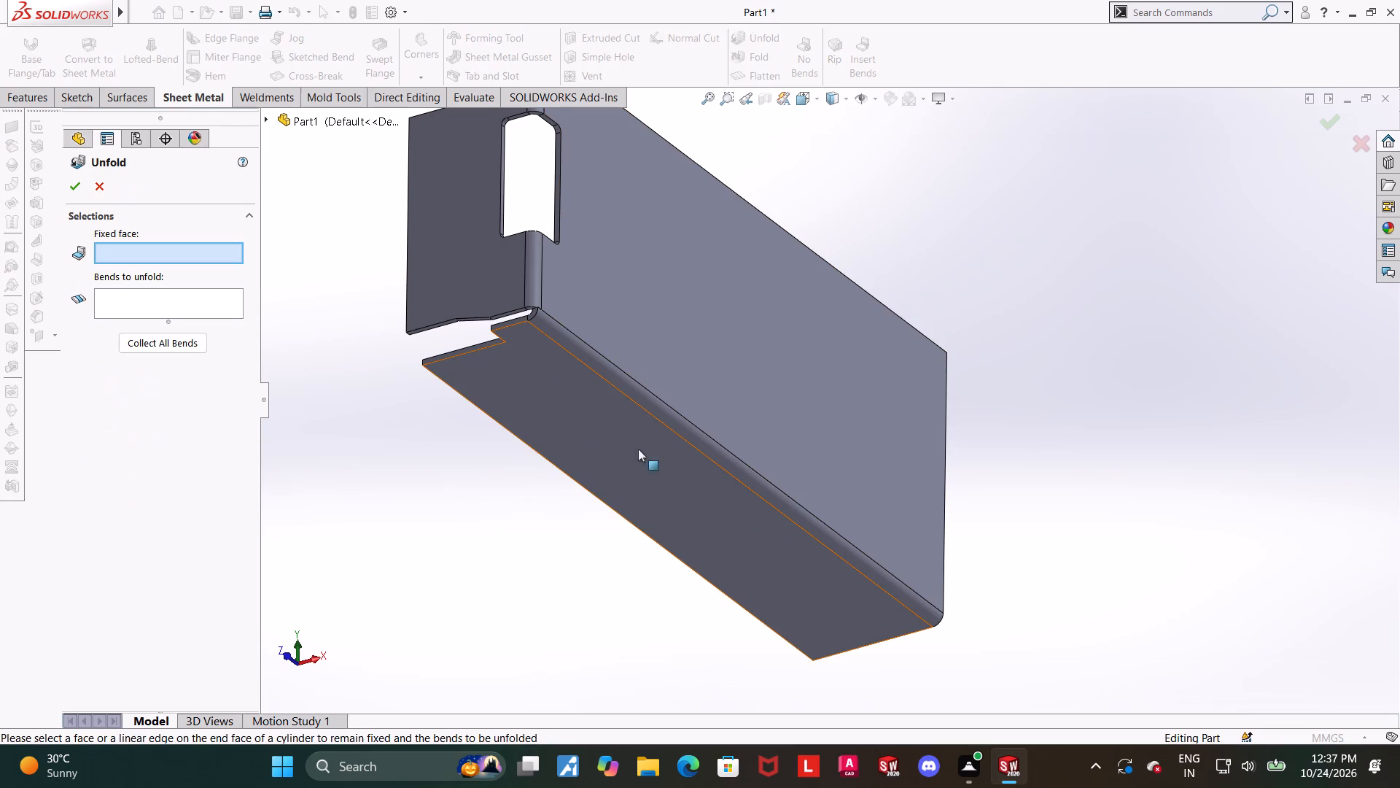
{"action": "left_click", "coordinate": [630, 468]}
{"action": "left_click", "coordinate": [155, 339]}
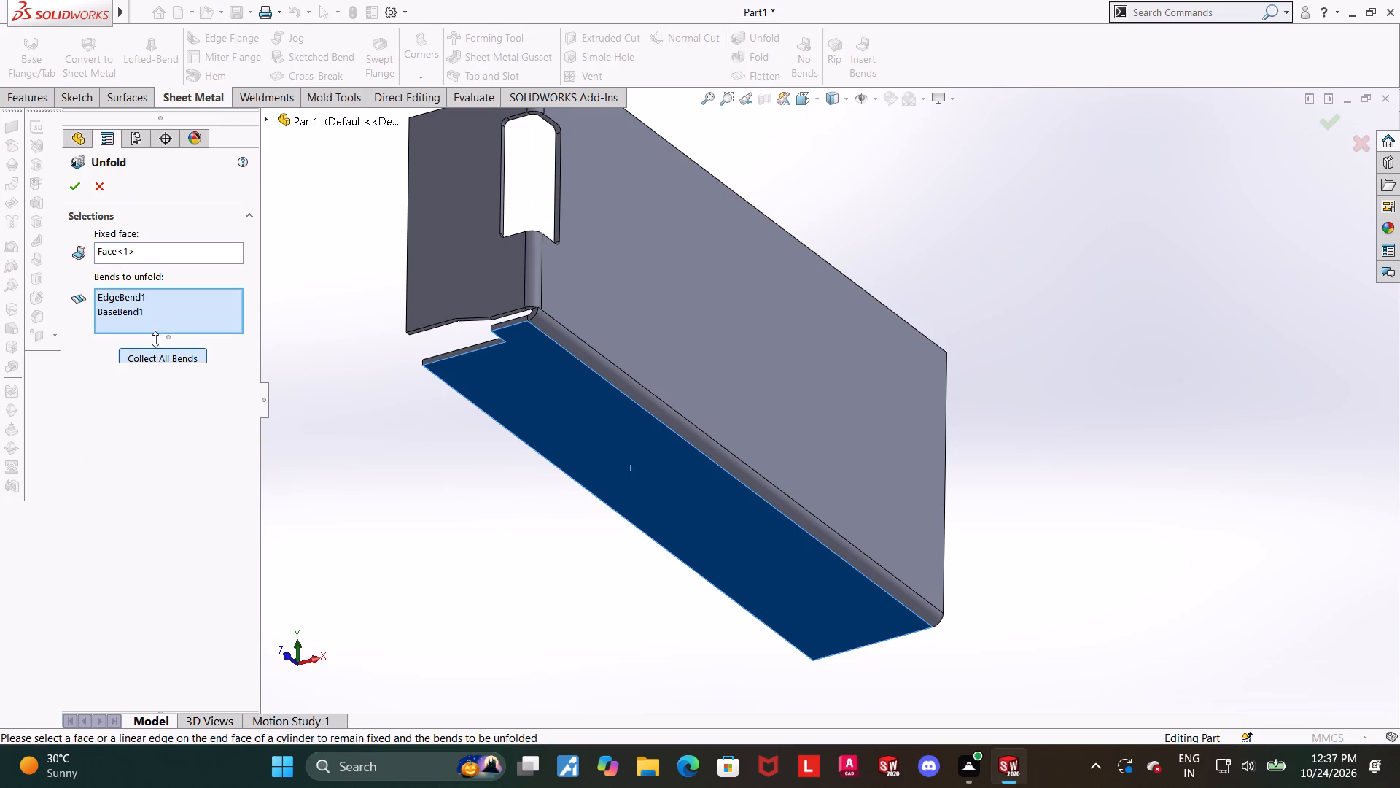
{"action": "left_click", "coordinate": [72, 185]}
{"action": "scroll", "coordinate": [656, 407], "scroll_direction": "up", "scroll_amount": 3}
{"action": "middle_click_drag", "start_coordinate": [913, 548], "coordinate": [946, 516]}
{"action": "left_click", "coordinate": [975, 606]}
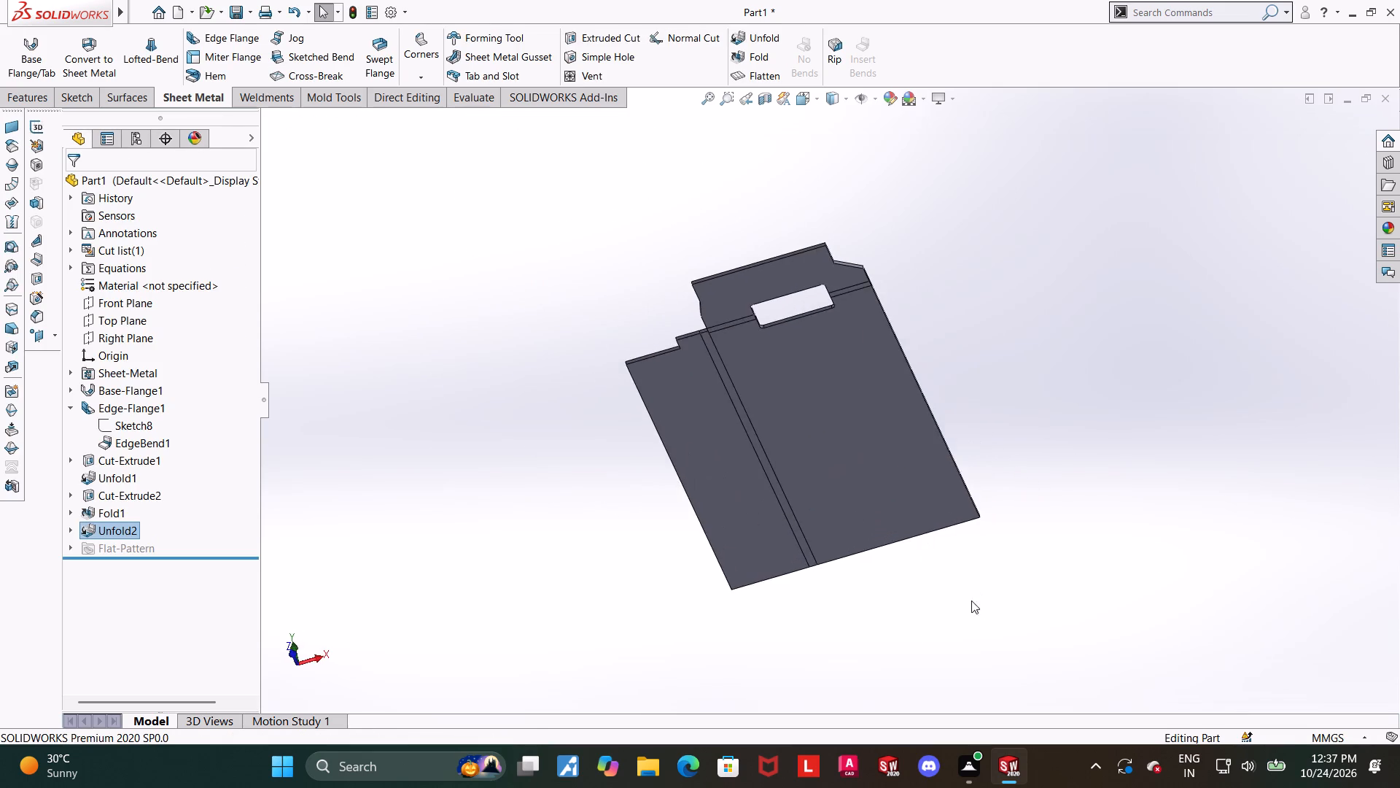
Sketch two circles, about 17 mm and 16 mm in diameter, side by side on the flattened narrow leg's face, about 60 mm apart.
{"action": "scroll", "coordinate": [953, 573], "scroll_direction": "up", "scroll_amount": 1}
{"action": "middle_click_drag", "start_coordinate": [945, 559], "coordinate": [1027, 553]}
{"action": "scroll", "coordinate": [1036, 454], "scroll_direction": "down", "scroll_amount": 2}
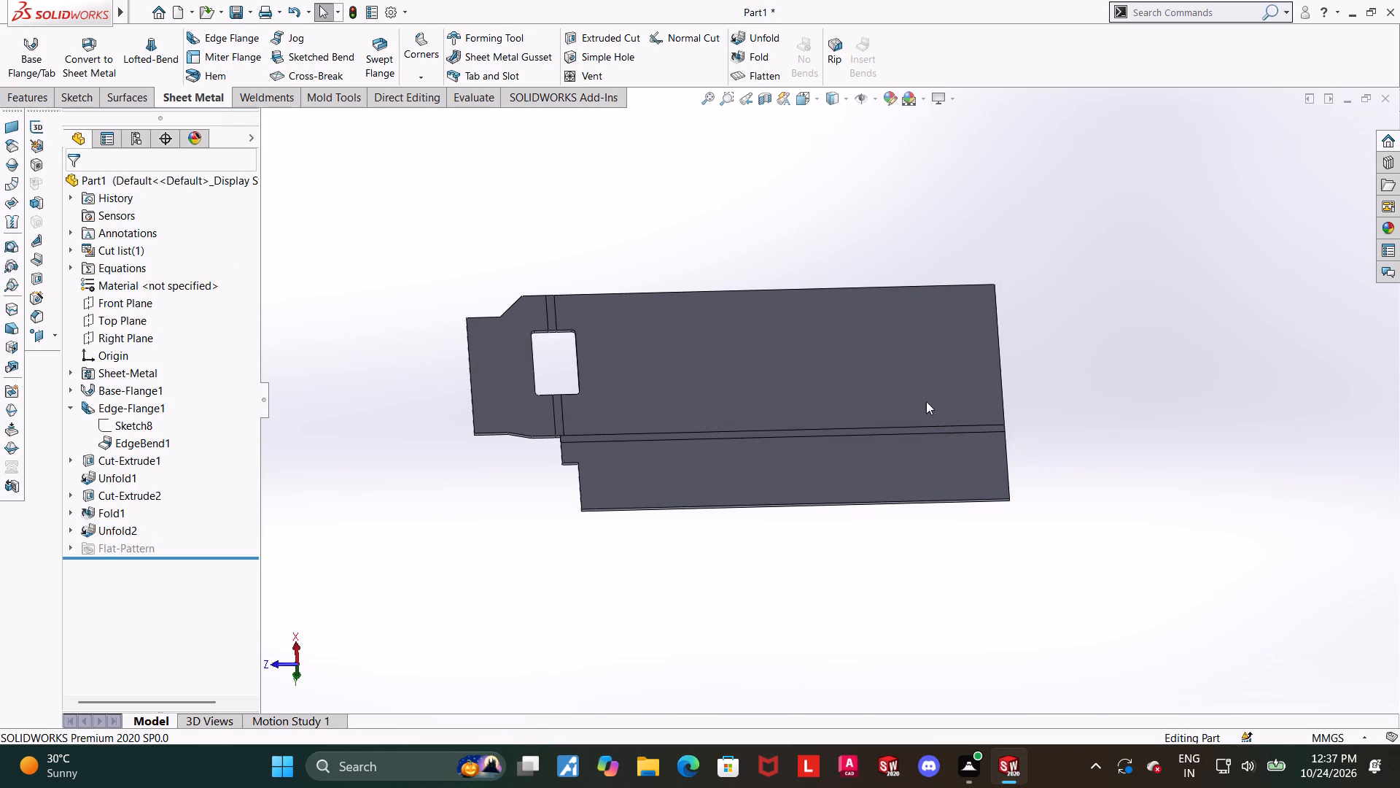
{"action": "left_click", "coordinate": [809, 93]}
{"action": "left_click", "coordinate": [644, 390]}
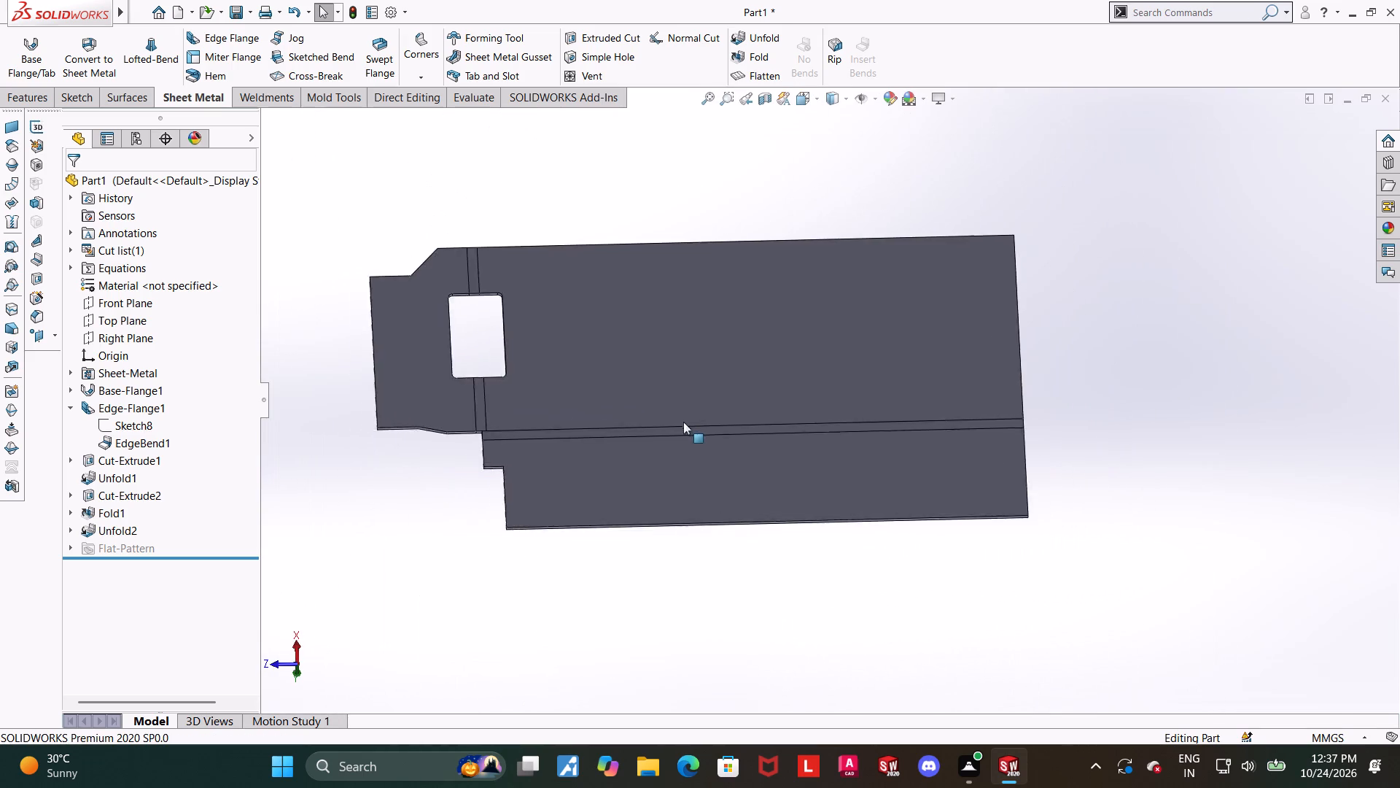
{"action": "scroll", "coordinate": [1130, 552], "scroll_direction": "up", "scroll_amount": 1}
{"action": "scroll", "coordinate": [1142, 477], "scroll_direction": "down", "scroll_amount": 1}
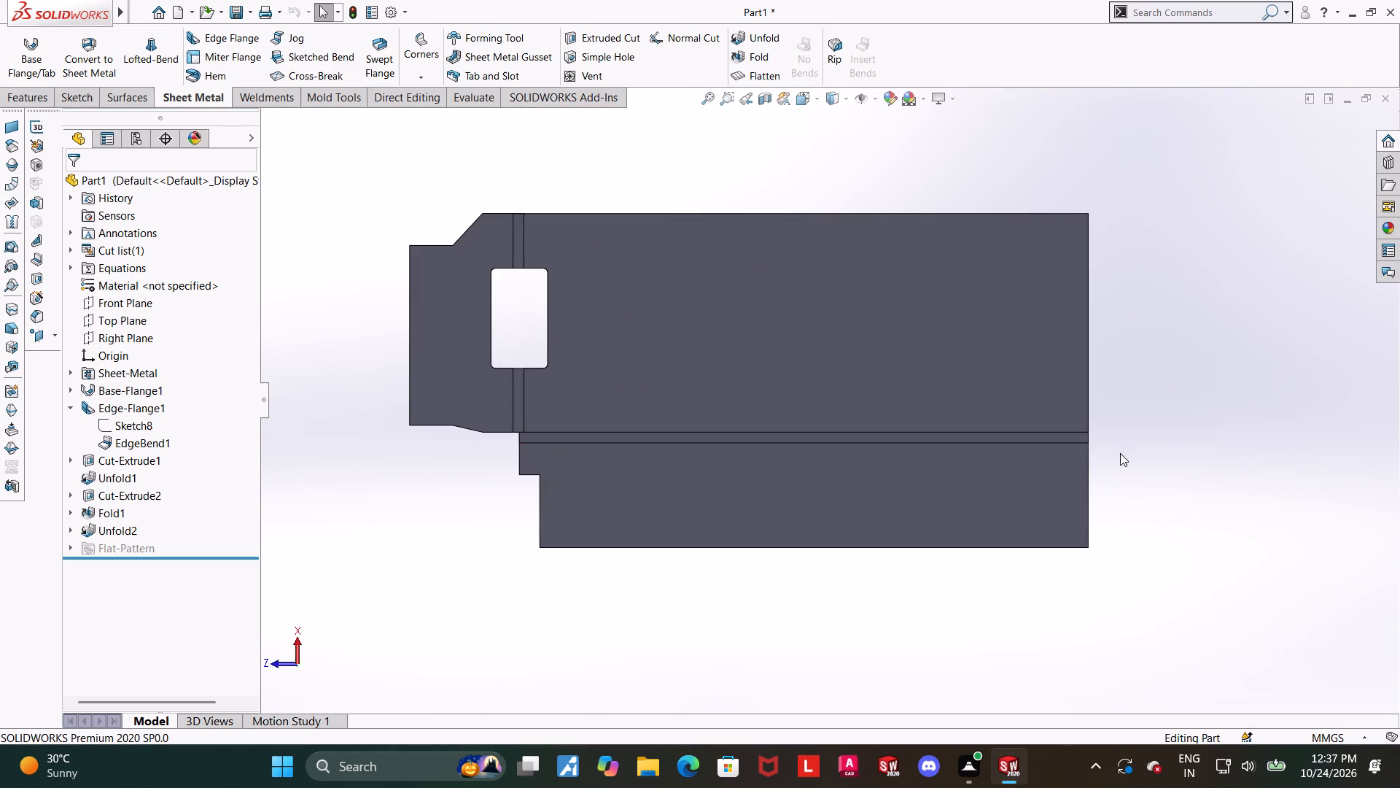
{"action": "scroll", "coordinate": [965, 448], "scroll_direction": "down", "scroll_amount": 1}
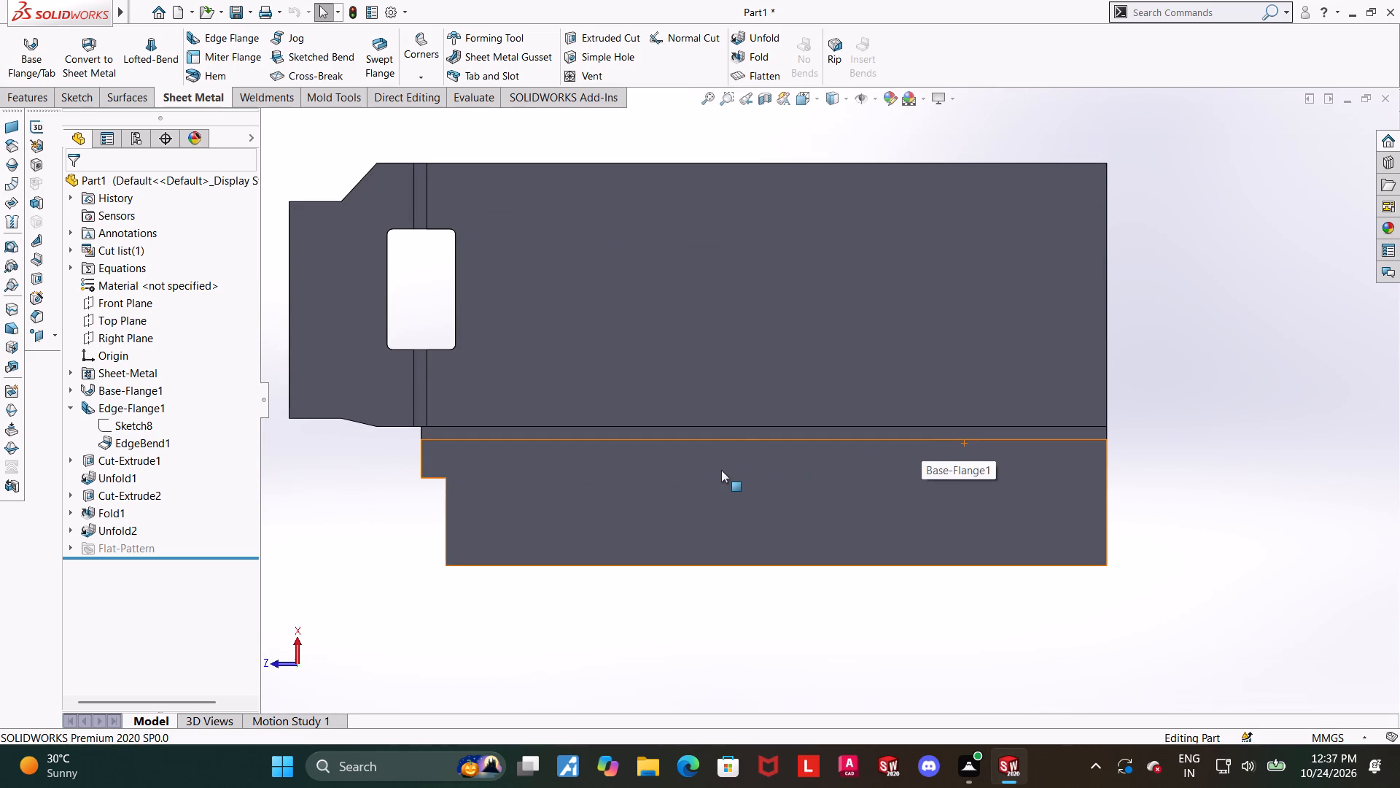
{"action": "left_click", "coordinate": [727, 500]}
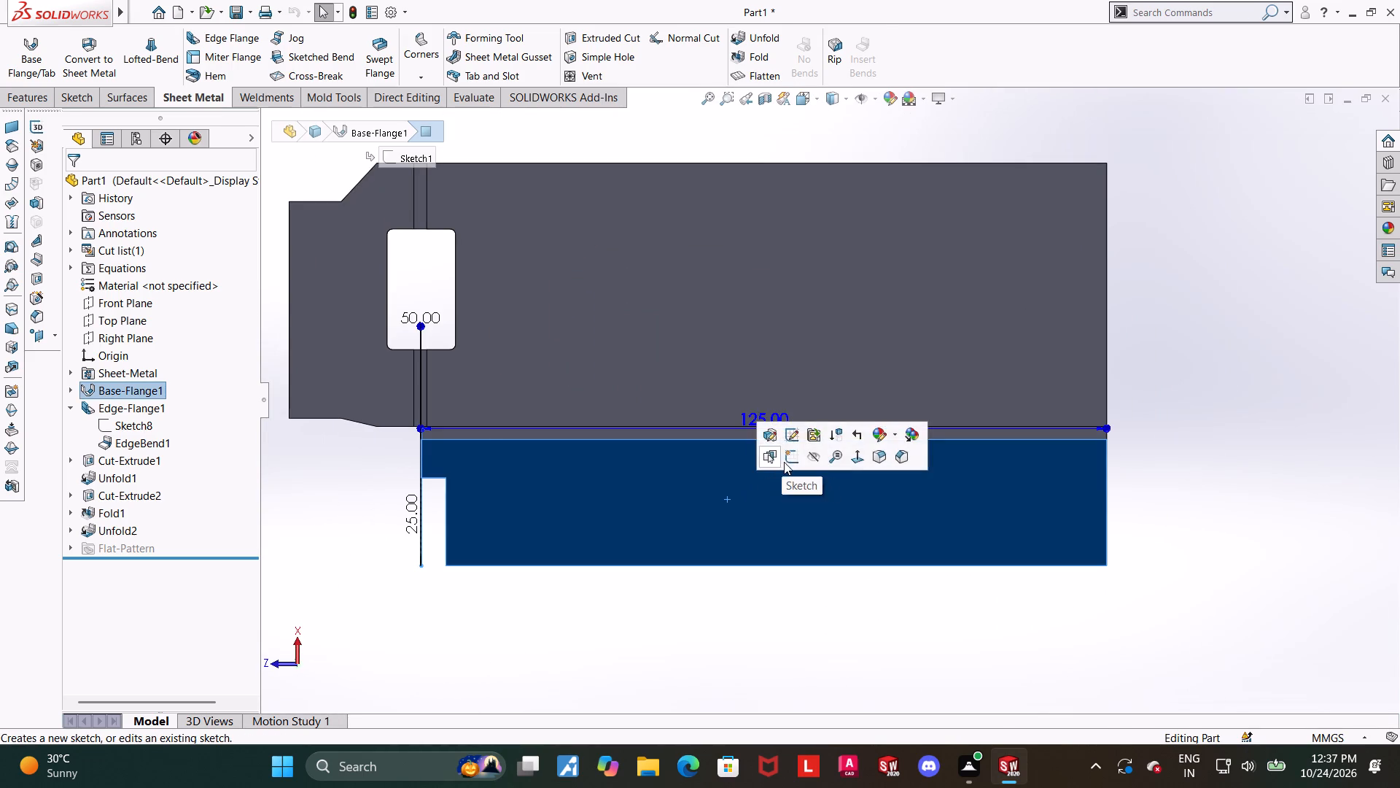
{"action": "left_click", "coordinate": [784, 462]}
{"action": "scroll", "coordinate": [784, 462], "scroll_direction": "up", "scroll_amount": 2}
{"action": "scroll", "coordinate": [1004, 429], "scroll_direction": "down", "scroll_amount": 2}
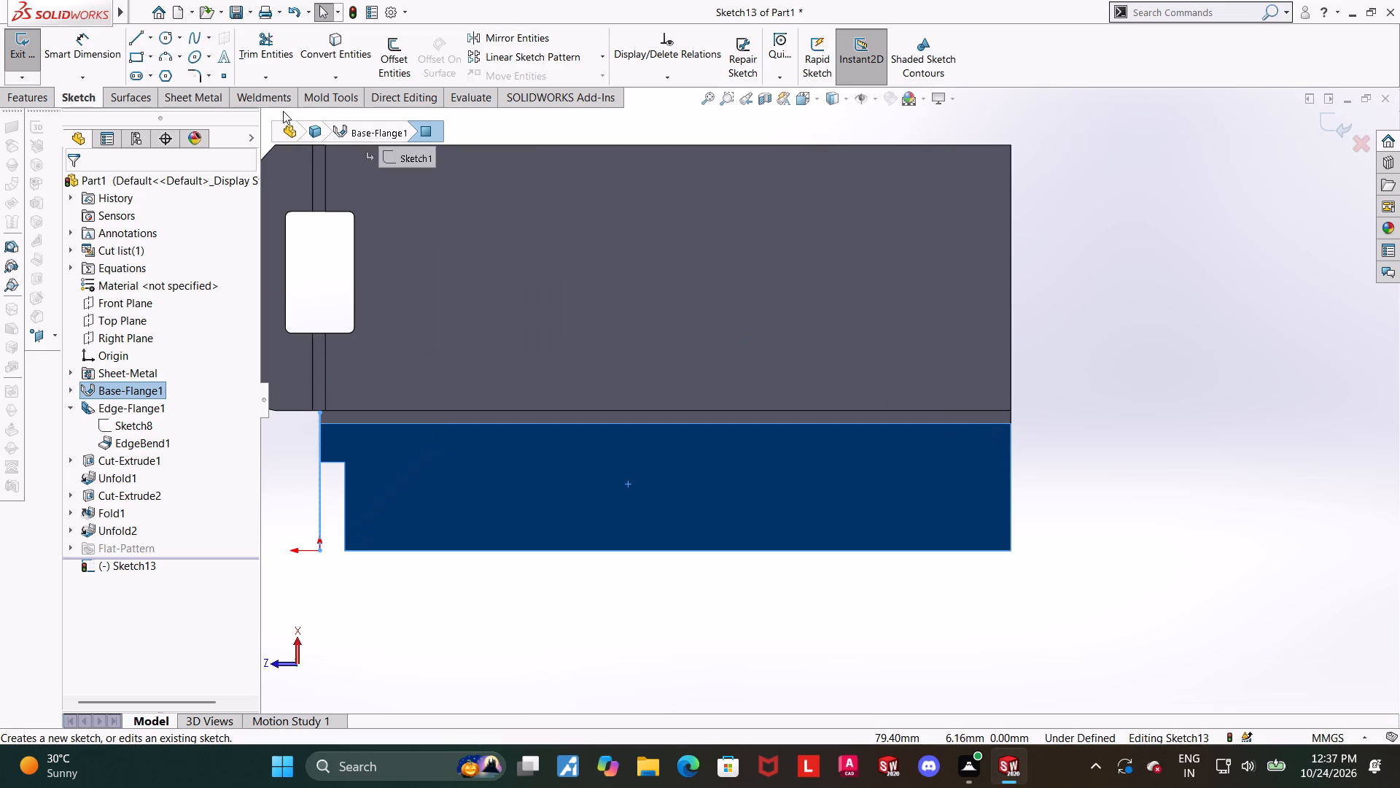
{"action": "left_click", "coordinate": [165, 42]}
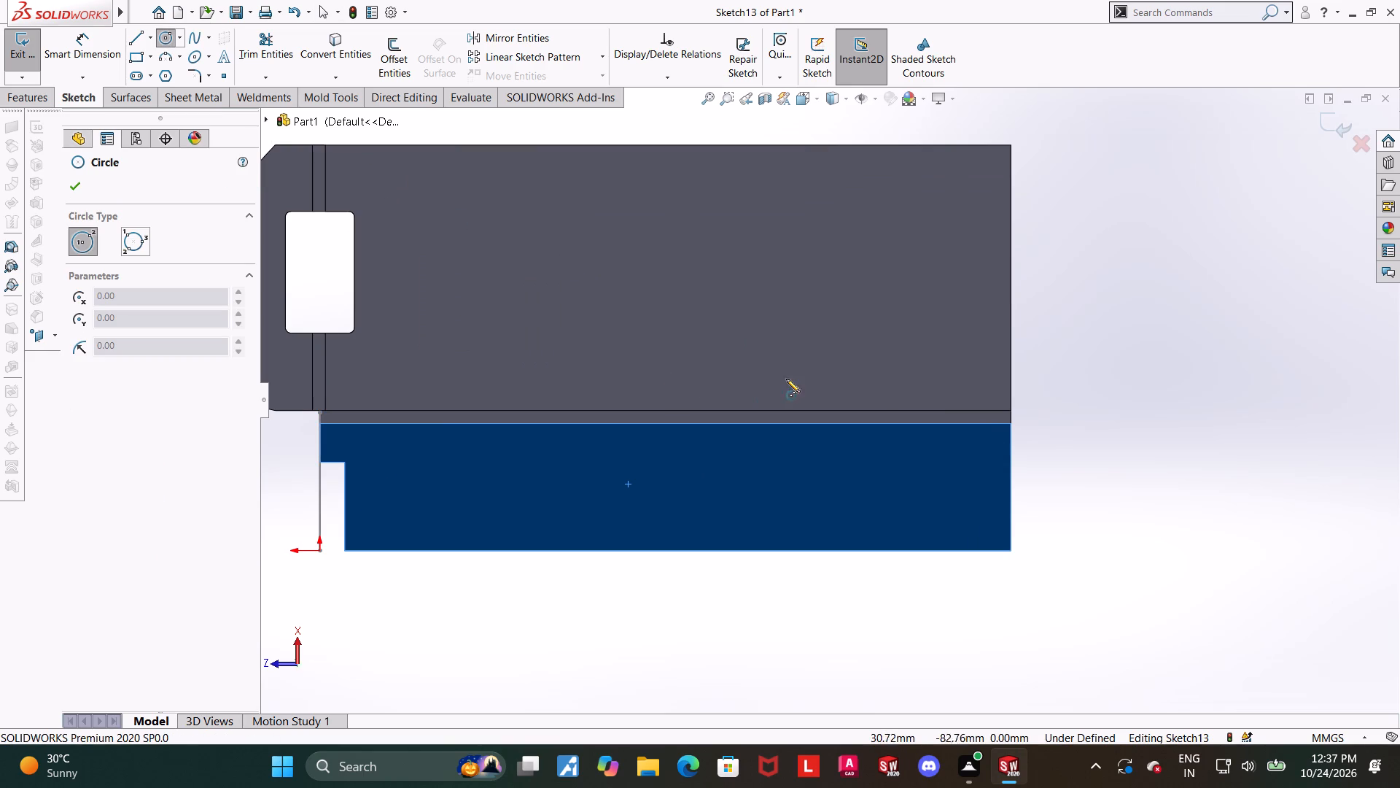
{"action": "left_click", "coordinate": [855, 483]}
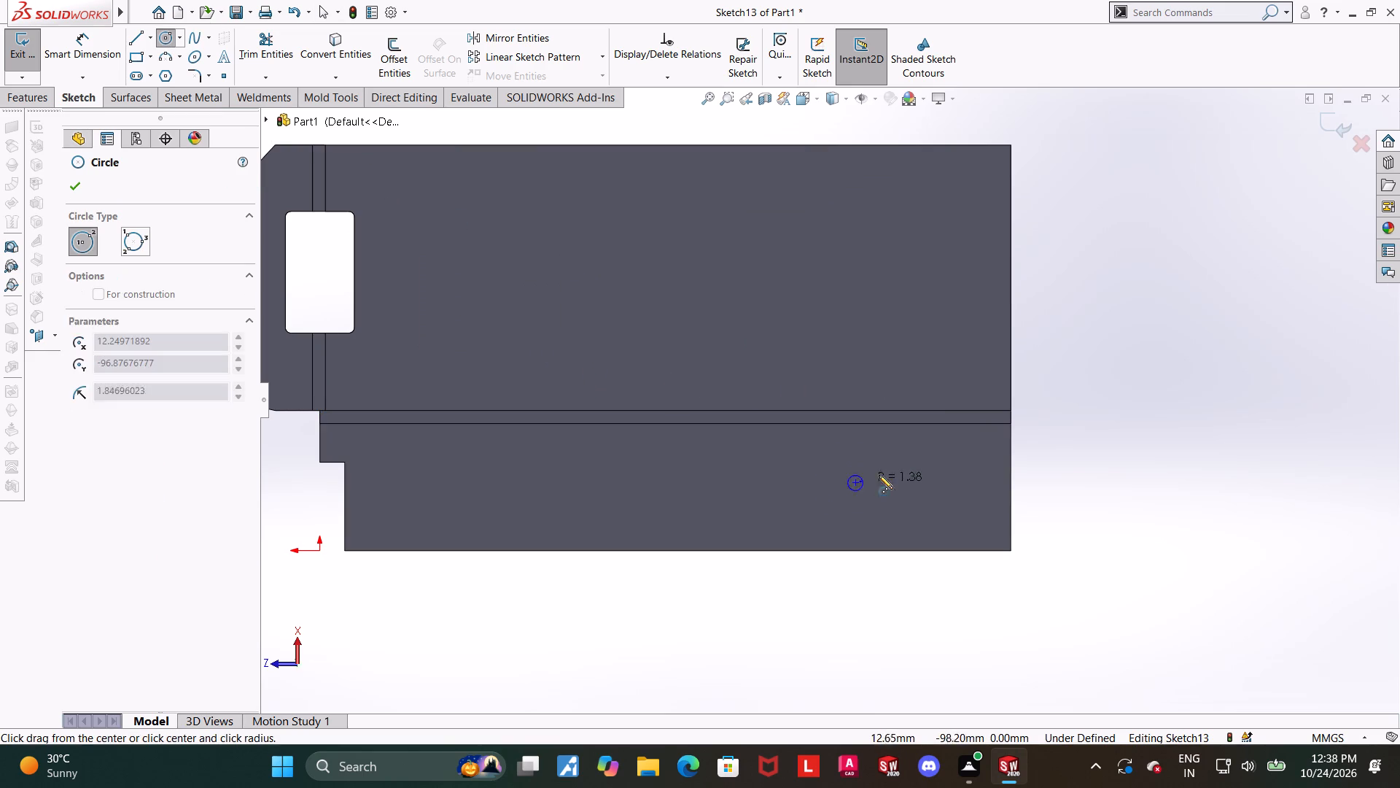
{"action": "left_click", "coordinate": [901, 471]}
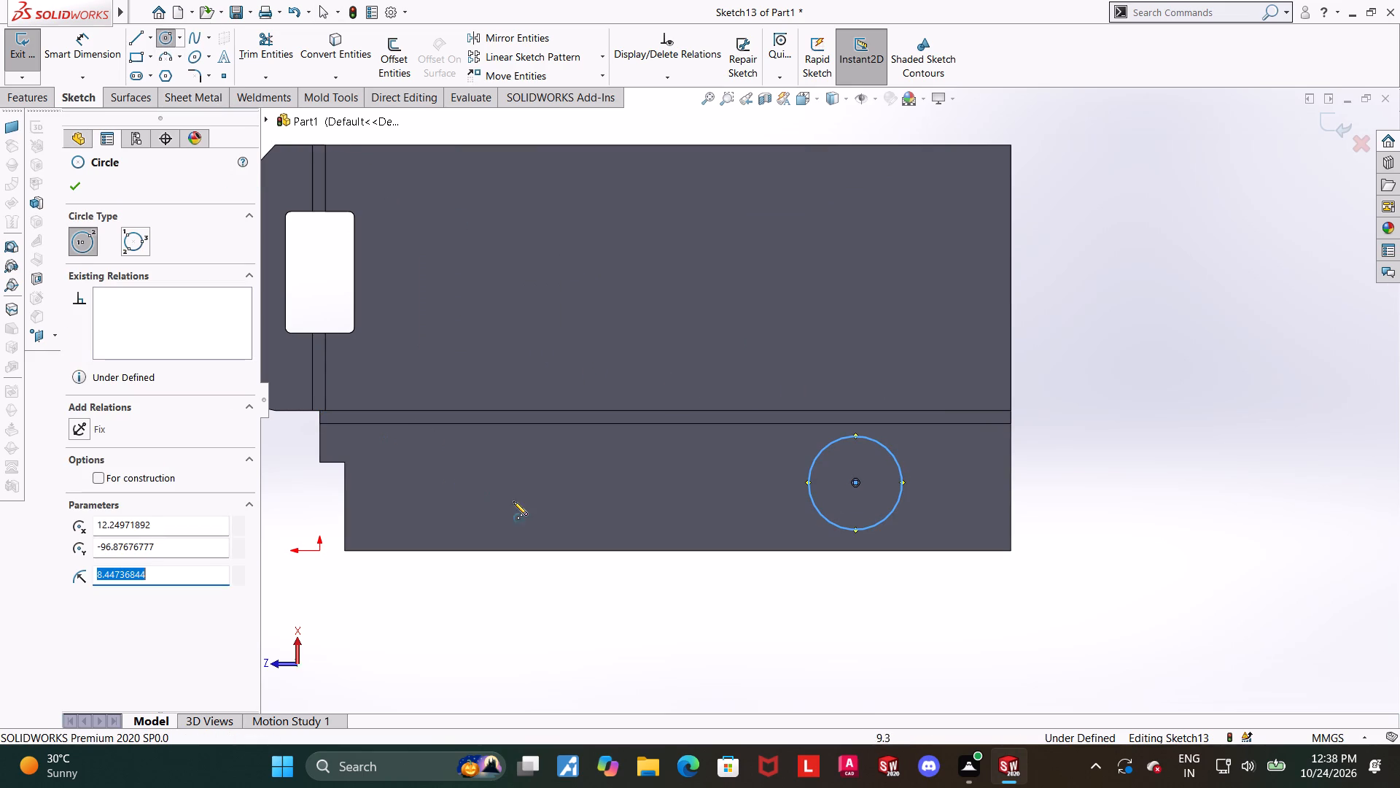
{"action": "left_click", "coordinate": [524, 501]}
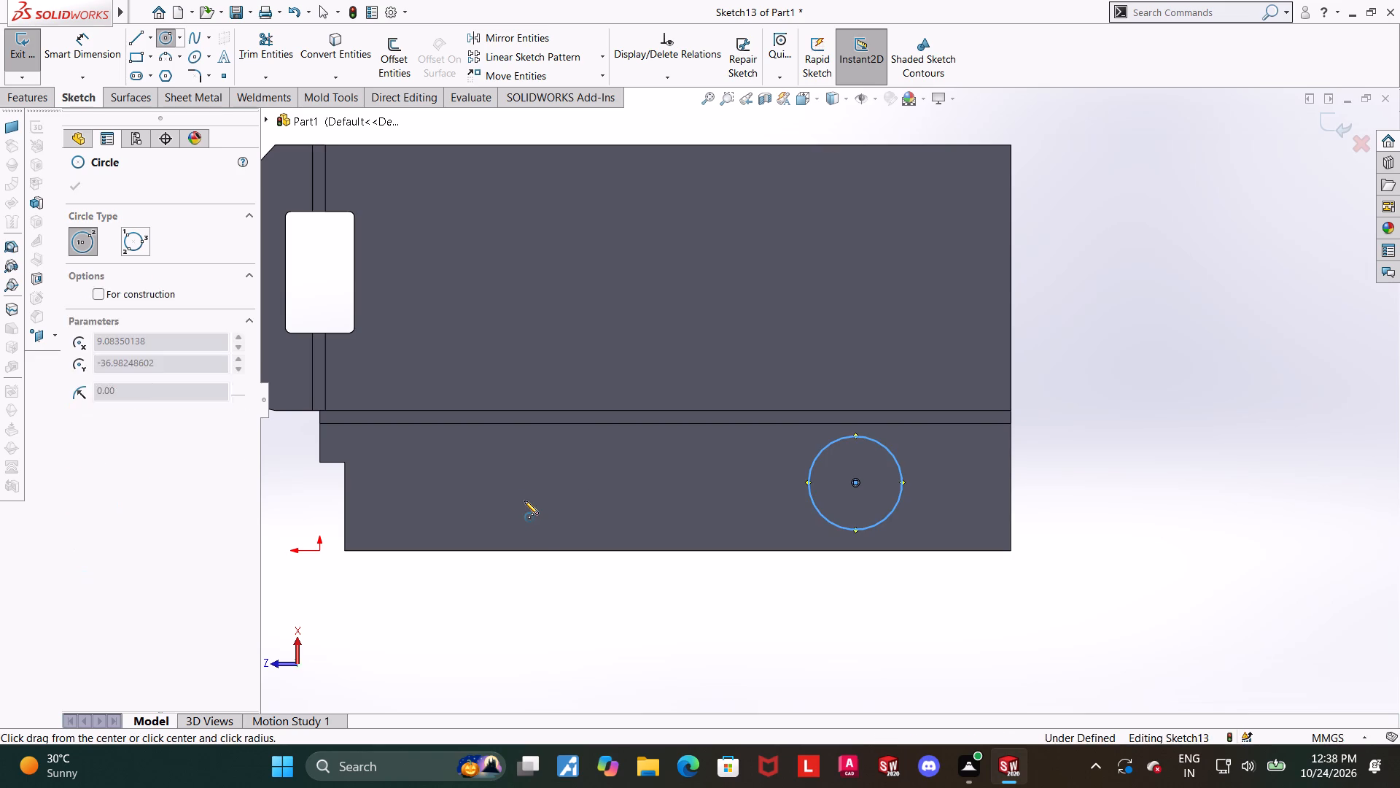
{"action": "left_click", "coordinate": [564, 481]}
{"action": "key", "text": "Escape"}
Dimension the circle farther from the notched corner with a 12.5 mm diameter.
{"action": "left_click", "coordinate": [84, 57]}
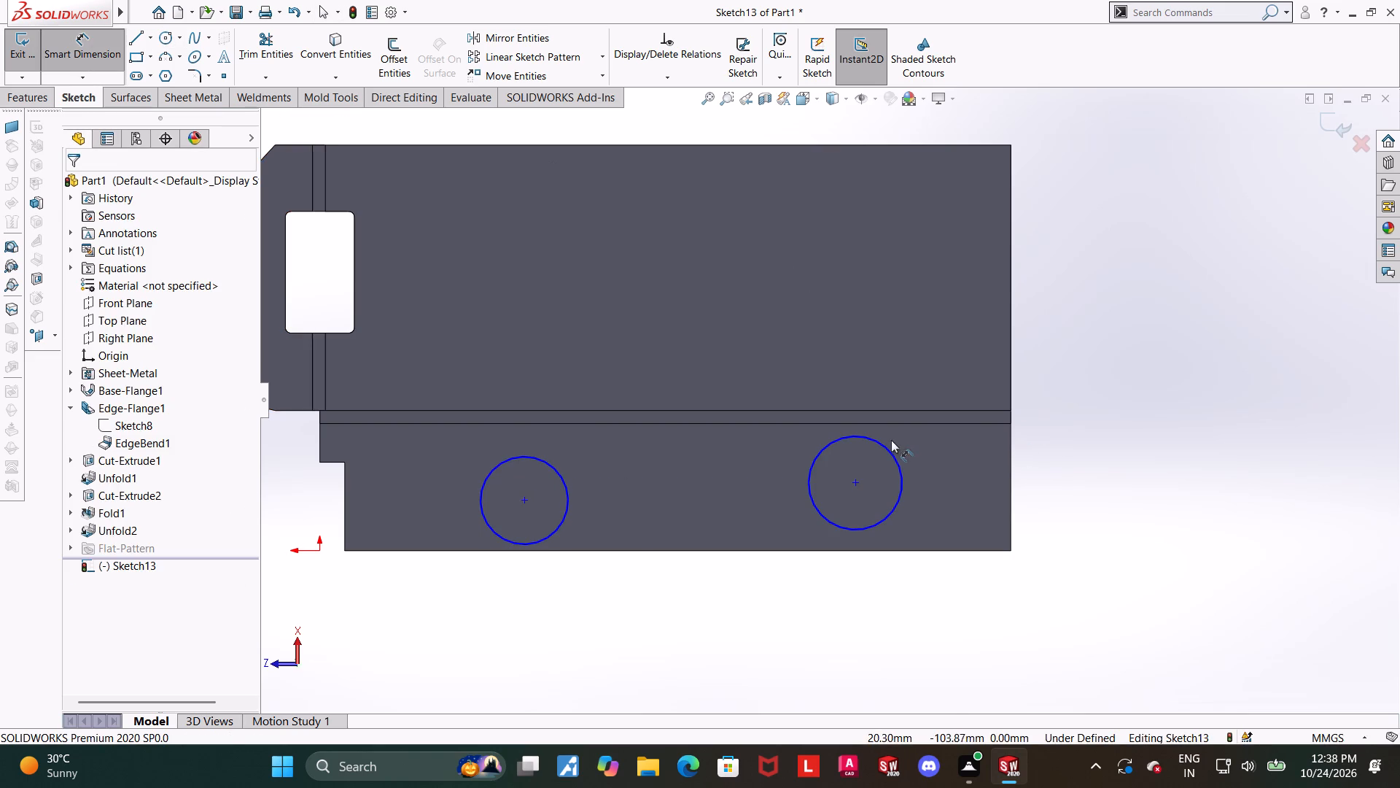
{"action": "left_click", "coordinate": [884, 446]}
{"action": "left_click", "coordinate": [890, 382]}
{"action": "type", "text": "12,"}
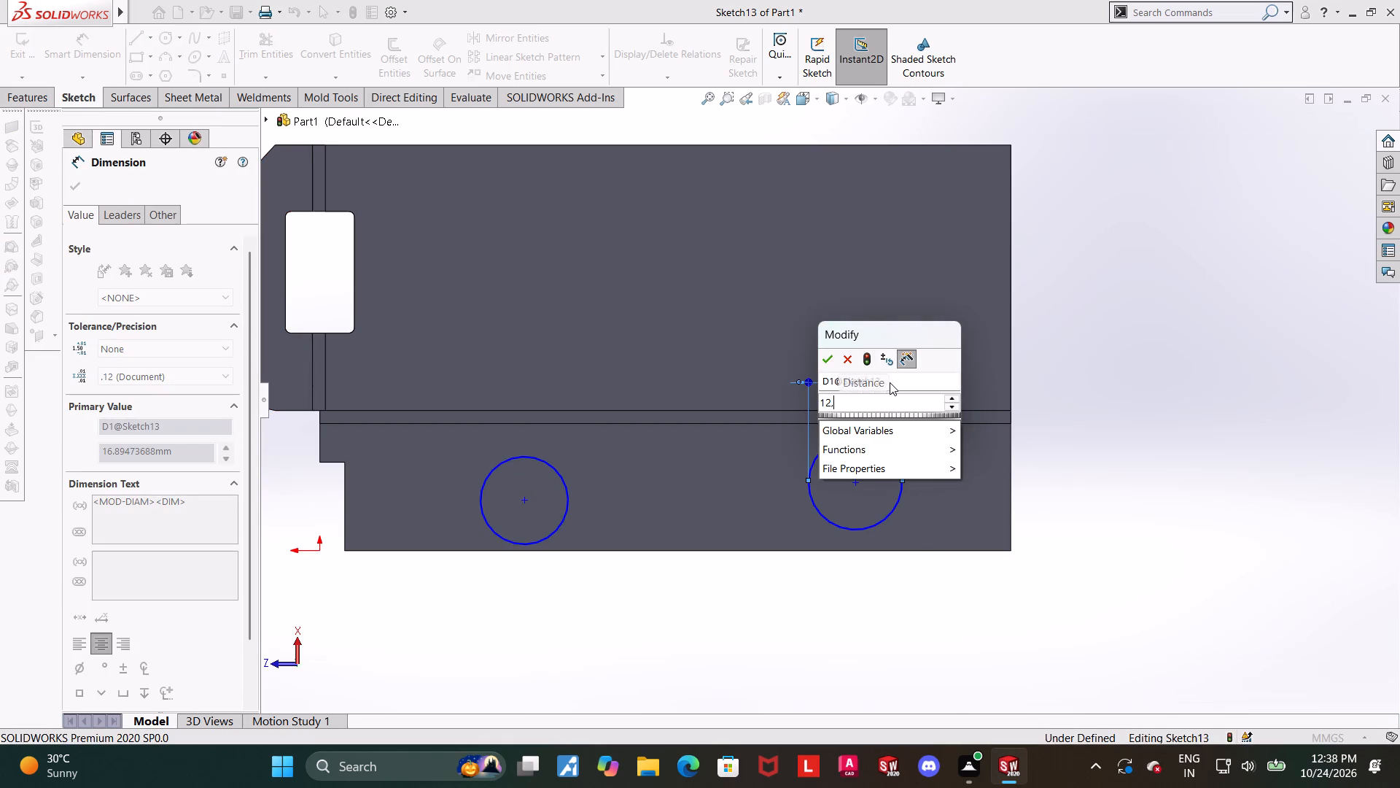
{"action": "key", "text": "BackSpace"}
{"action": "type", "text": ".5"}
{"action": "key", "text": "Return"}
{"action": "key", "text": "Escape"}
{"action": "left_click", "coordinate": [1292, 571]}
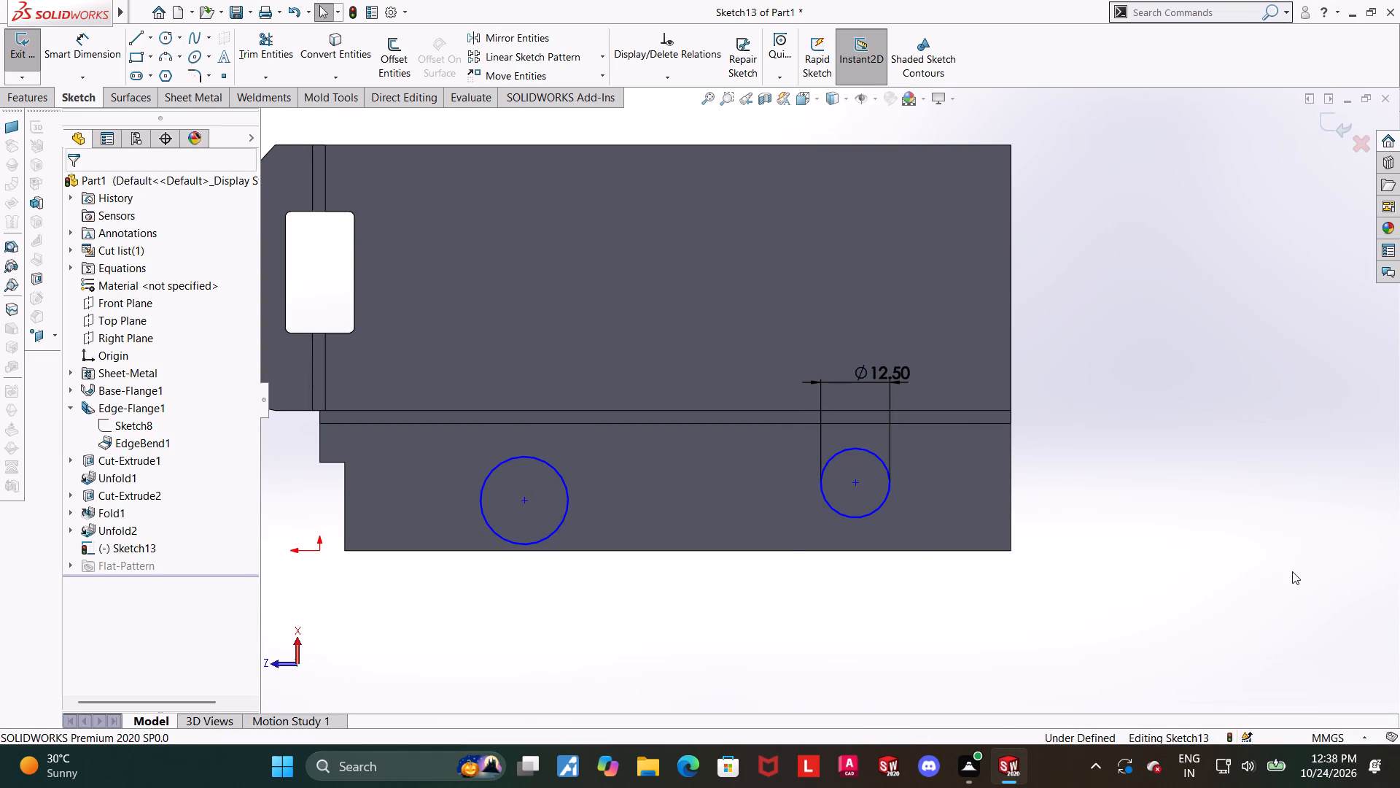
Make the circle nearer the notched corner equal in size to the 12.5 mm circle.
{"action": "left_click", "coordinate": [556, 469]}
{"action": "left_click", "coordinate": [874, 456], "text": "ctrl"}
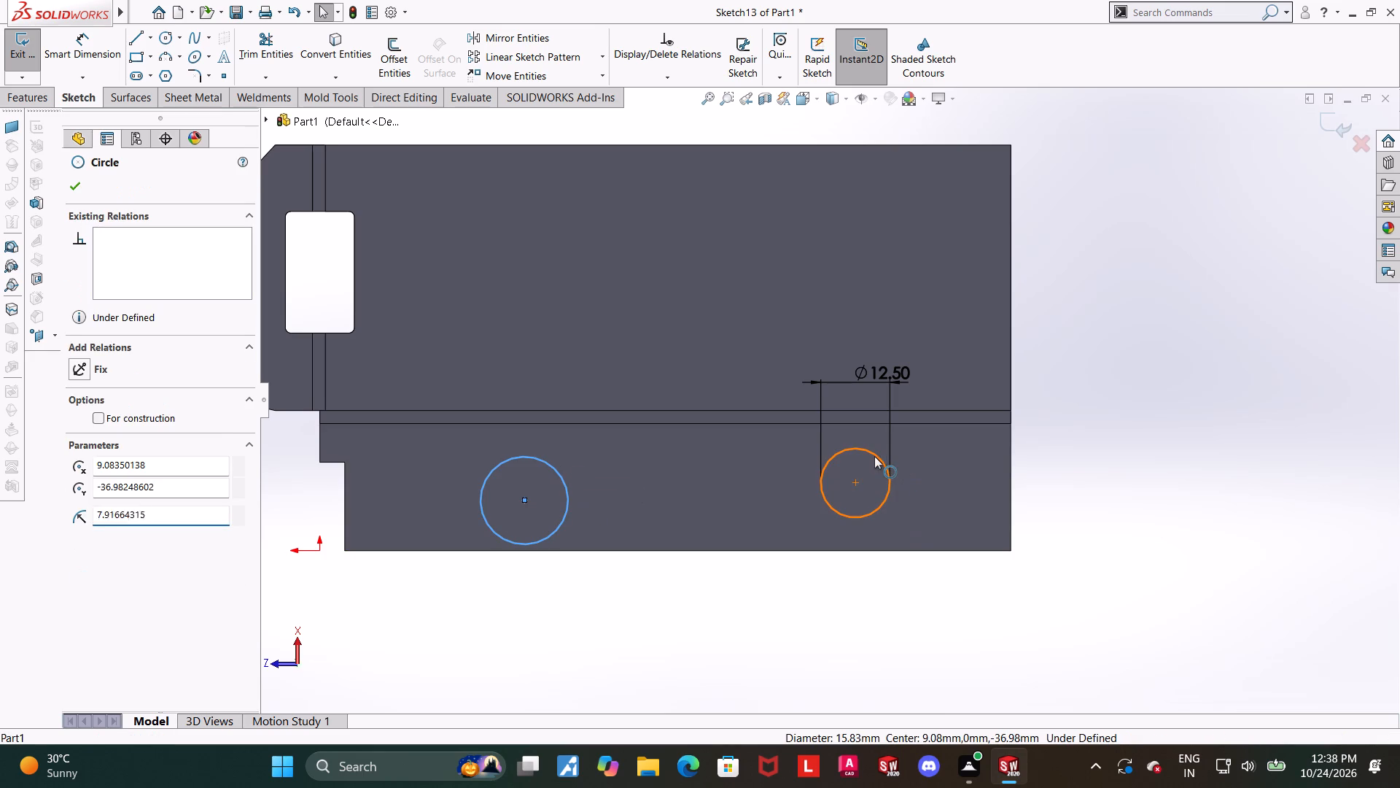
{"action": "left_click", "coordinate": [85, 511]}
{"action": "left_click", "coordinate": [790, 641]}
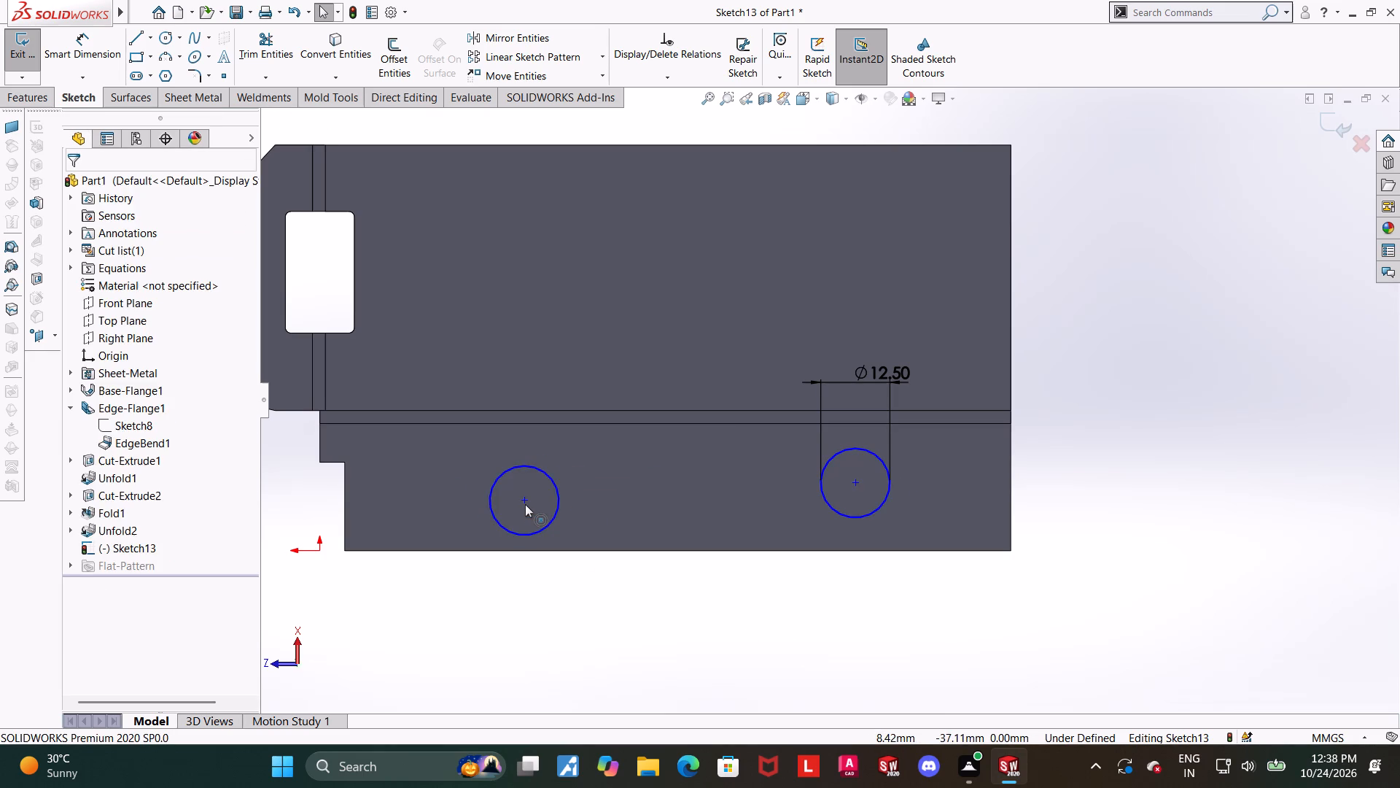
Align the two circles' centre points with a Vertical relation.
{"action": "left_click", "coordinate": [525, 504]}
{"action": "left_click", "coordinate": [855, 483], "text": "ctrl"}
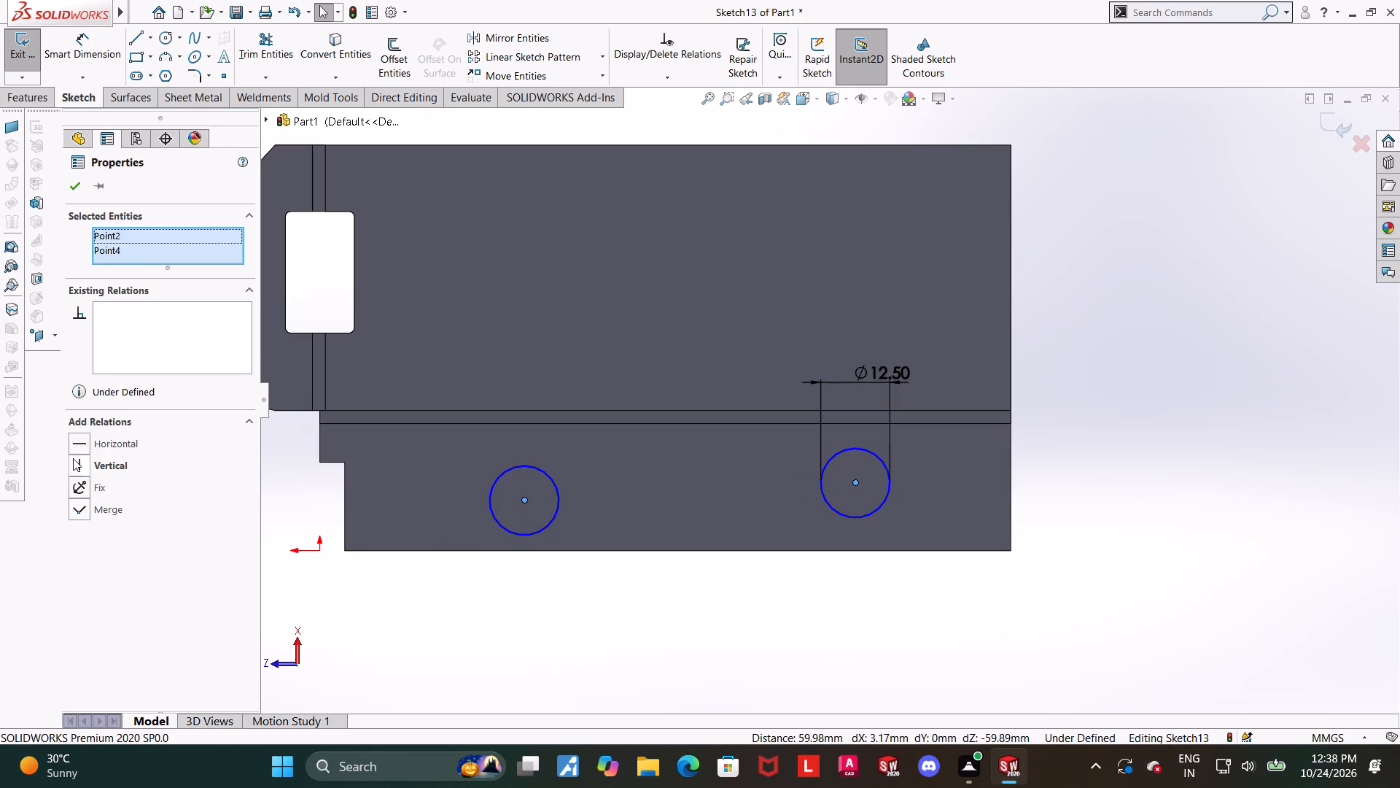
{"action": "left_click", "coordinate": [85, 462]}
{"action": "left_click", "coordinate": [912, 562]}
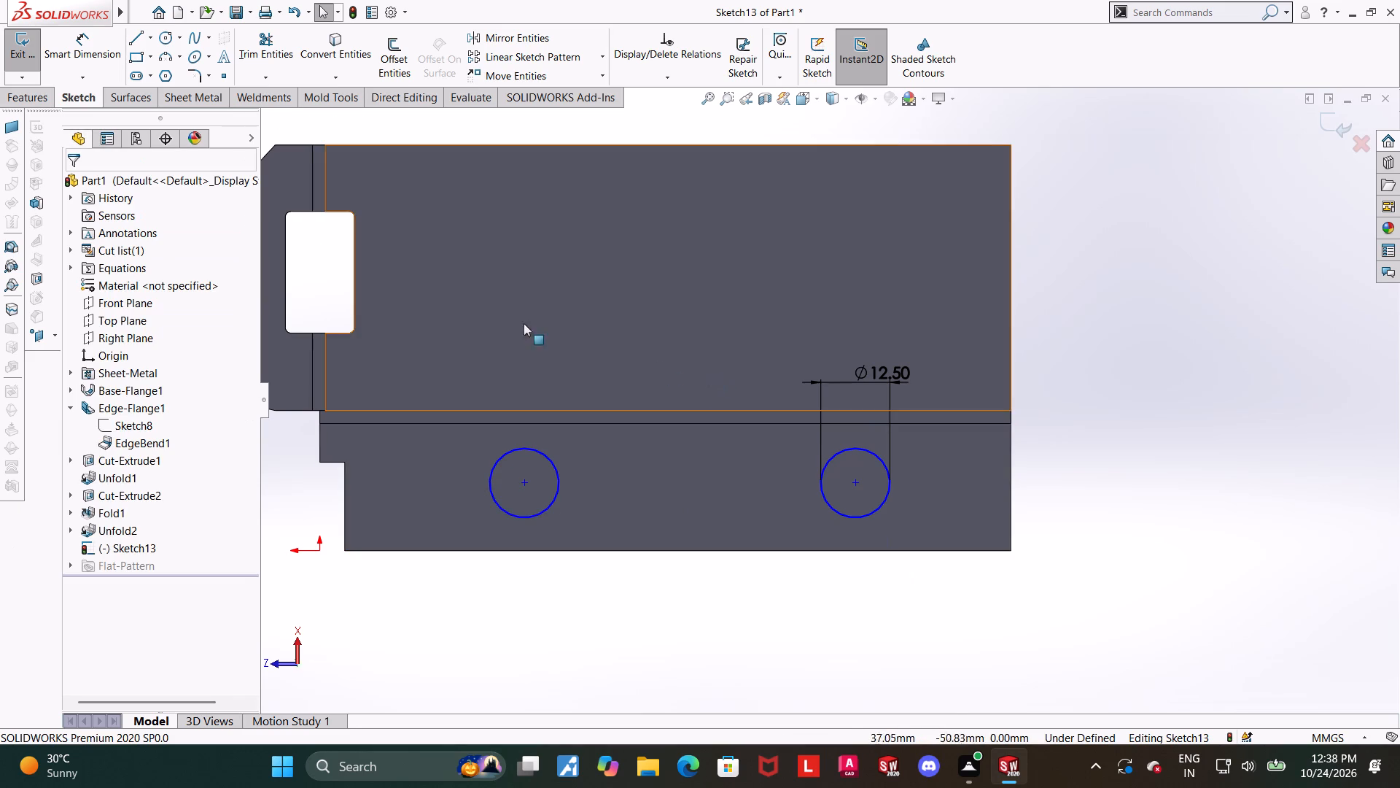
Dimension the distance between the two circle centres as 63.5 mm.
{"action": "left_click", "coordinate": [68, 45]}
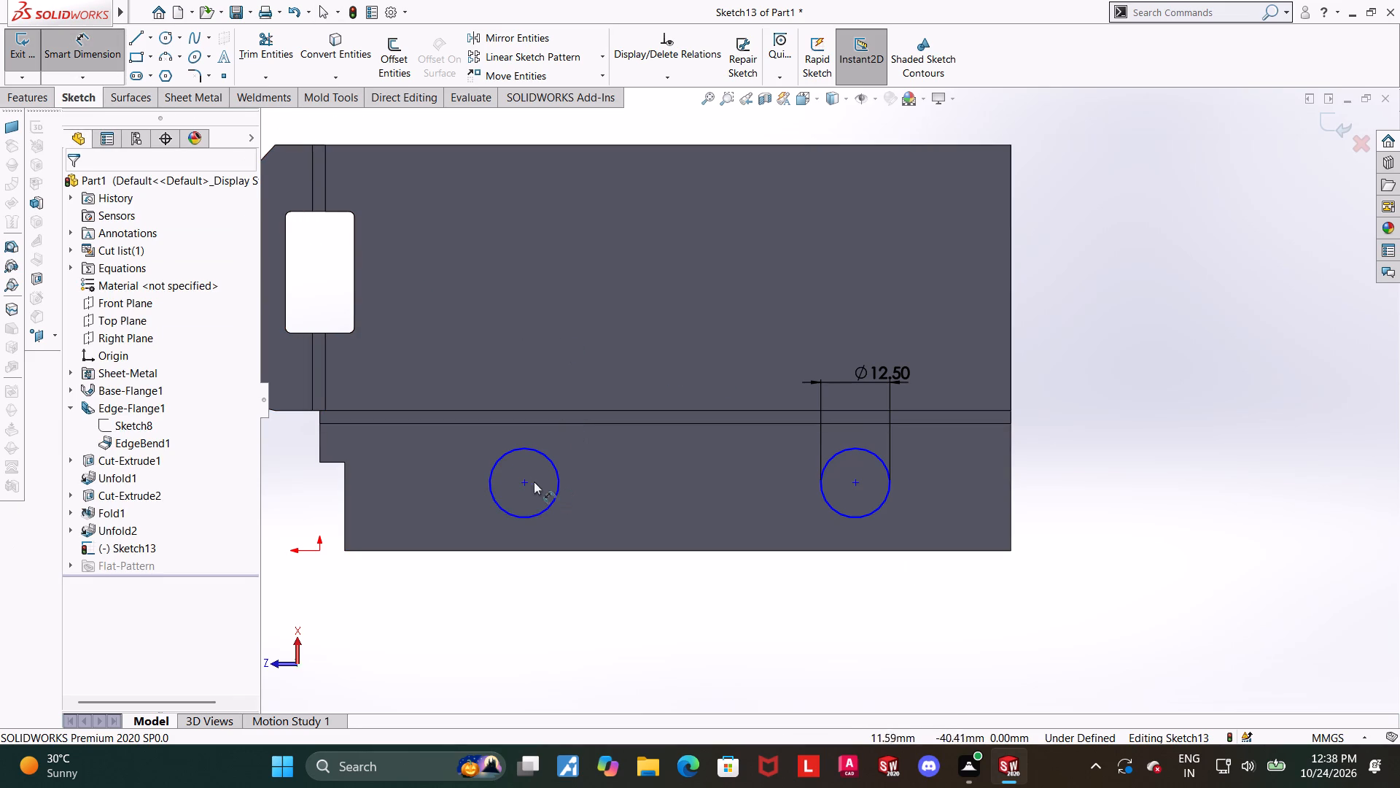
{"action": "left_click", "coordinate": [521, 481]}
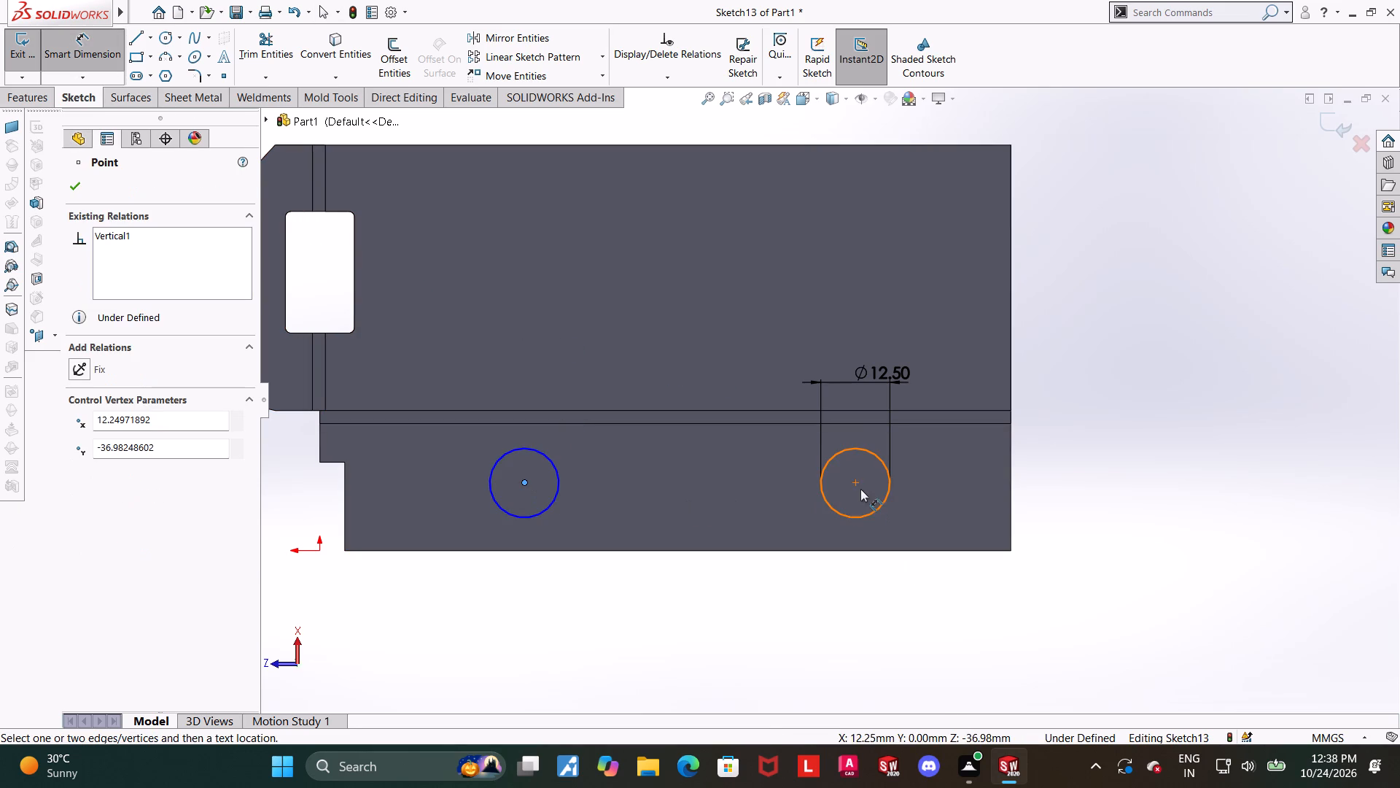
{"action": "left_click", "coordinate": [859, 484]}
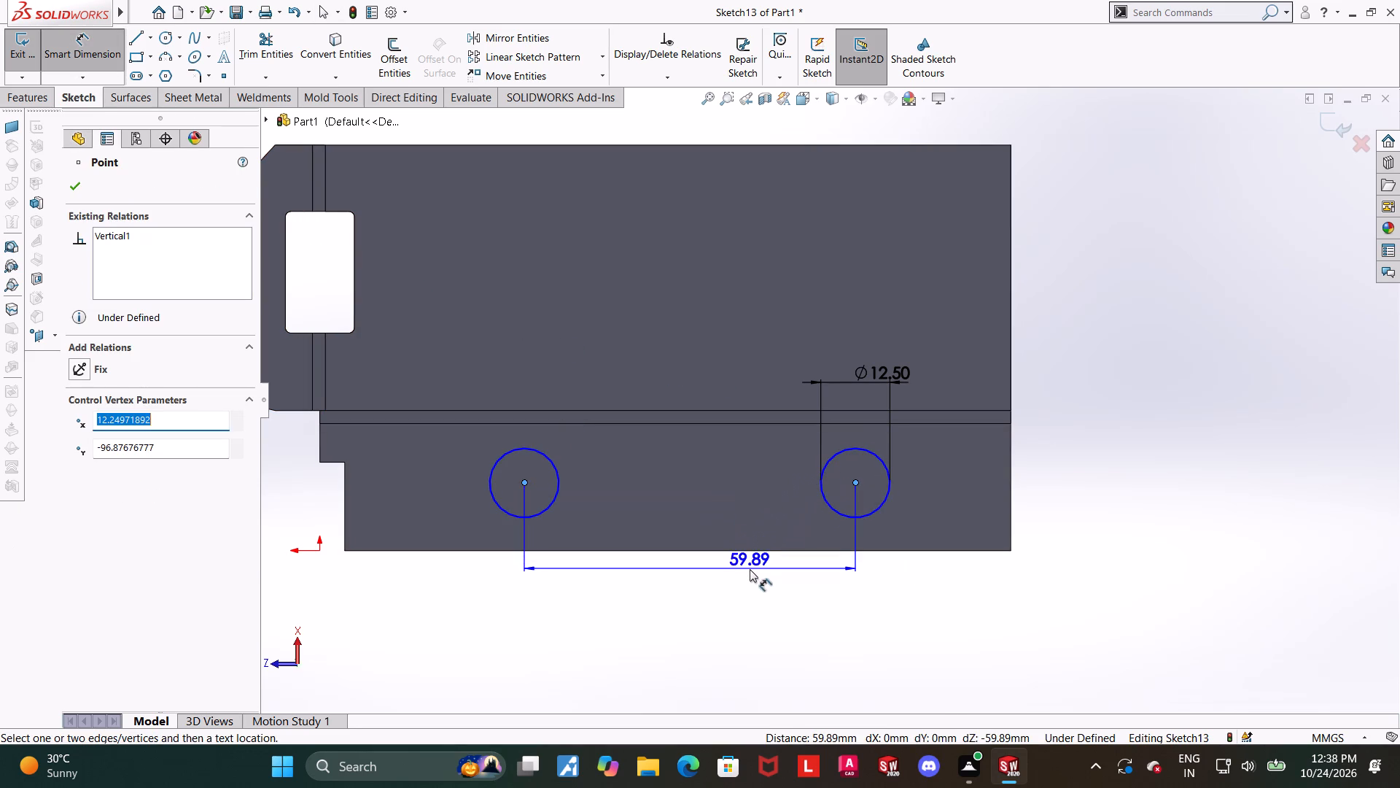
{"action": "left_click", "coordinate": [750, 590]}
{"action": "type", "text": "63.5"}
{"action": "key", "text": "Return"}
{"action": "key", "text": "Escape"}
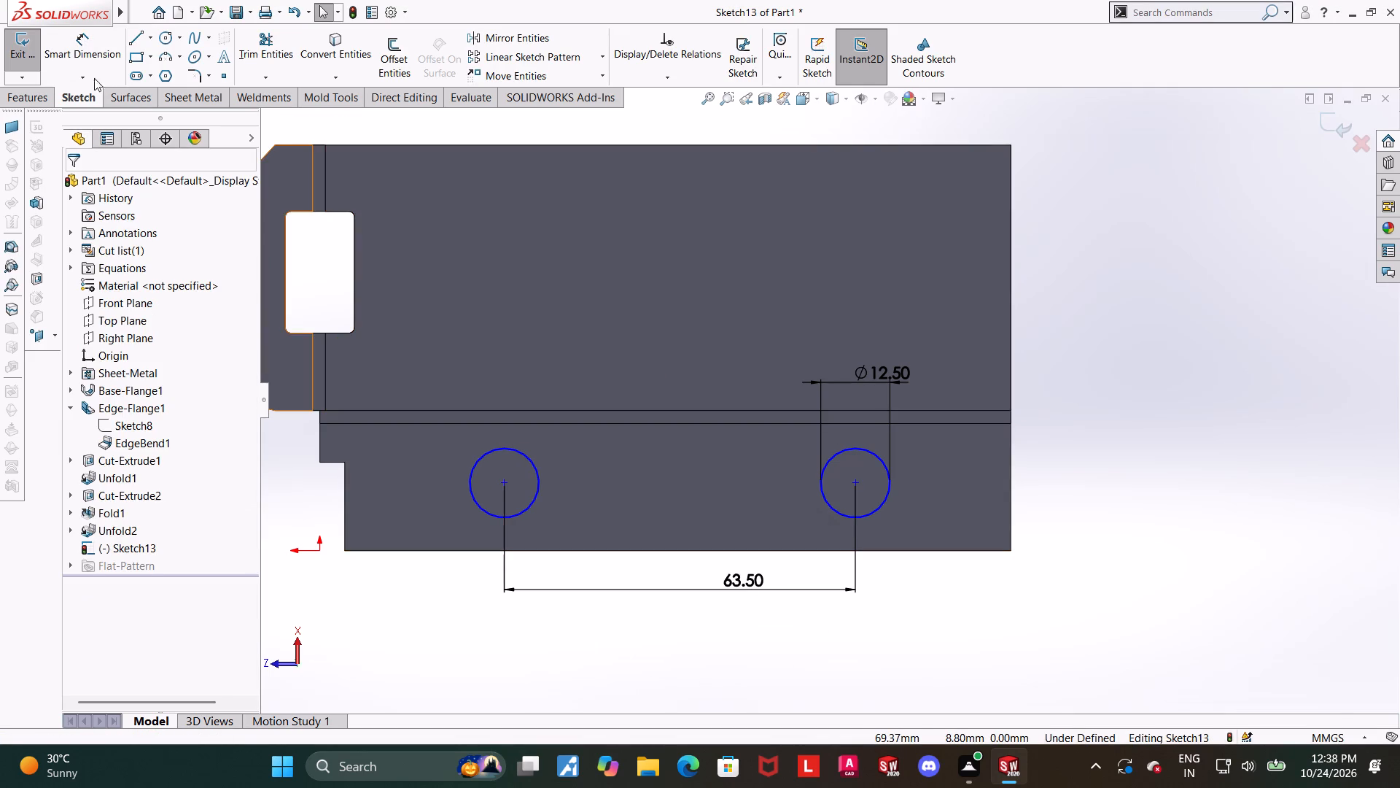
Dimension the centre of the circle farther from the notched corner as 28.5 mm from the narrow leg's nearest end edge.
{"action": "left_click_drag", "start_coordinate": [96, 40], "coordinate": [109, 43]}
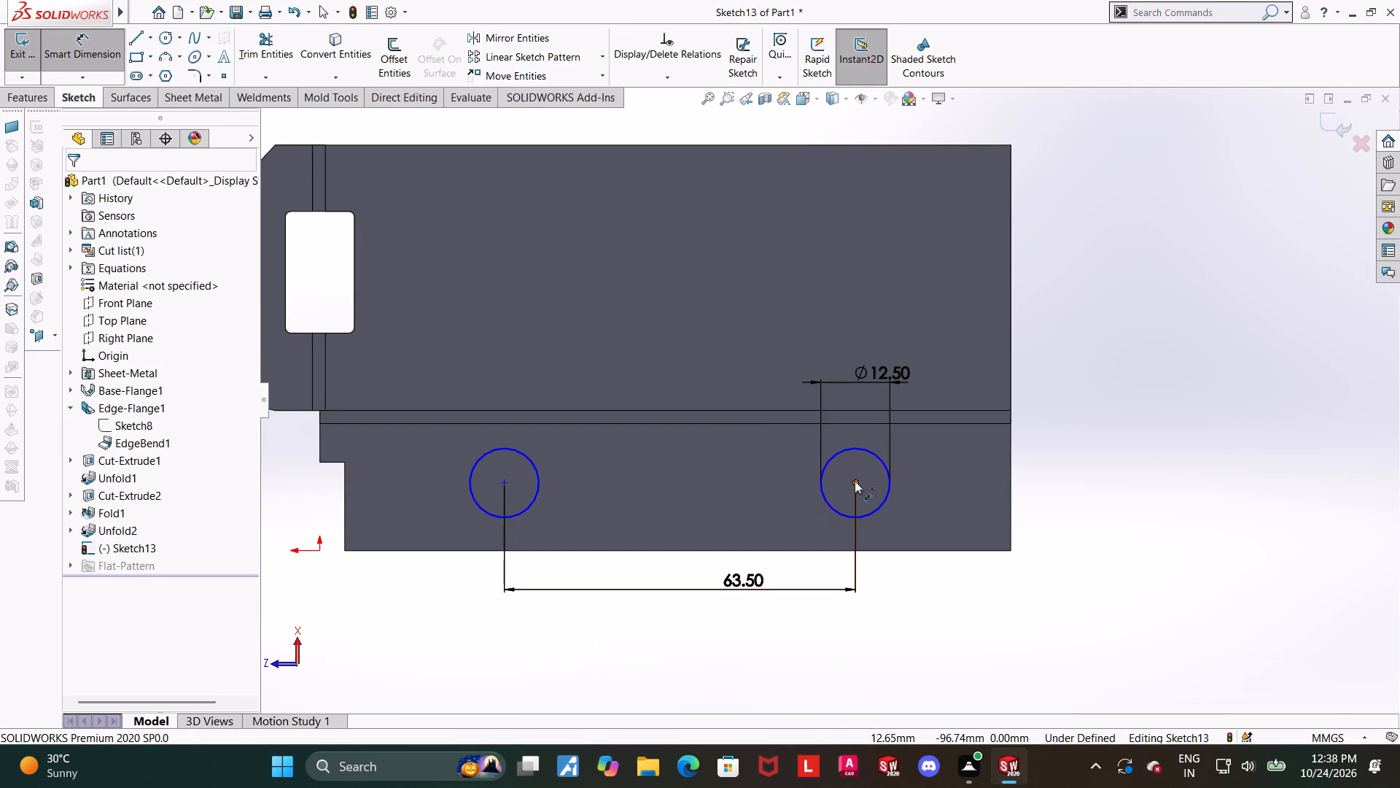
{"action": "left_click", "coordinate": [855, 481]}
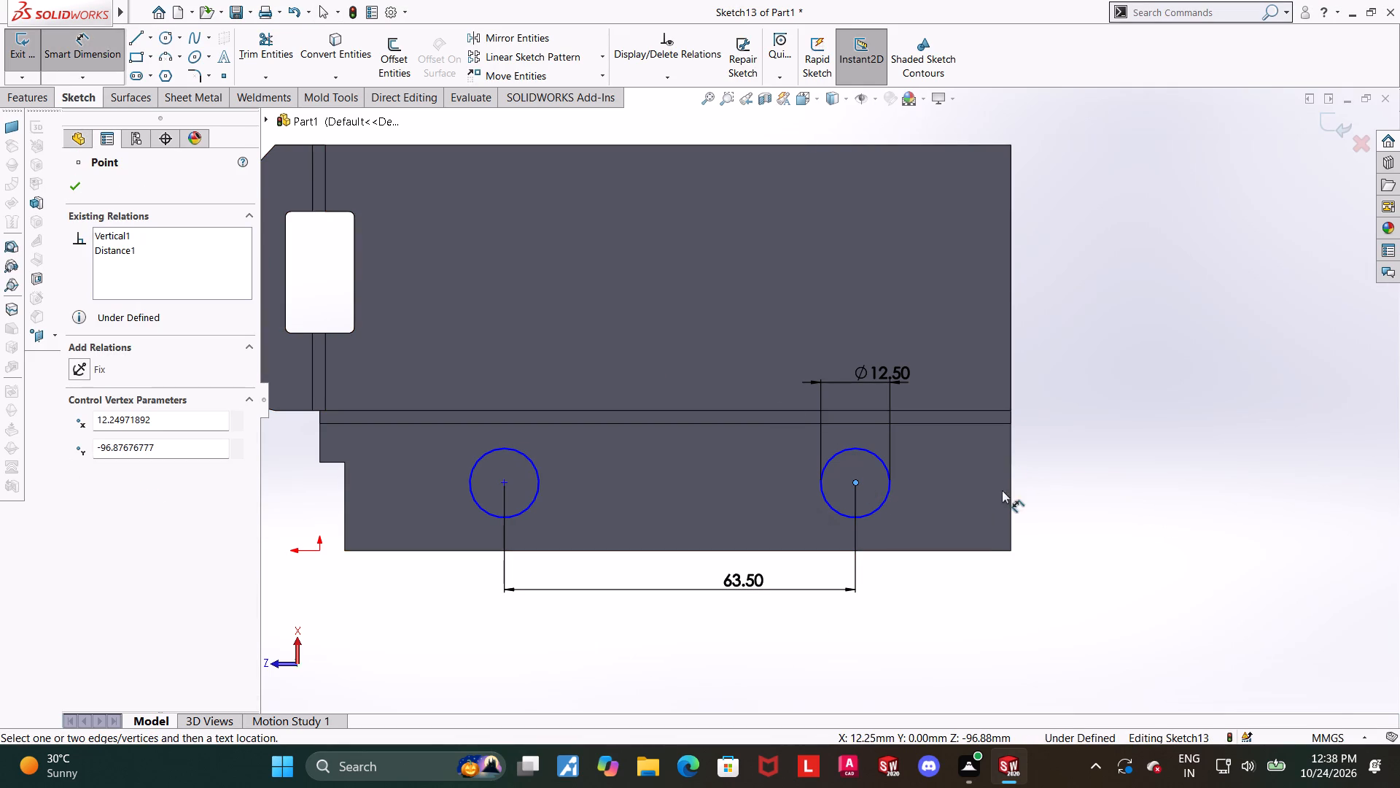
{"action": "left_click", "coordinate": [1008, 487]}
{"action": "left_click", "coordinate": [966, 611]}
{"action": "type", "text": "28.5"}
{"action": "key", "text": "Return"}
{"action": "key", "text": "Escape"}
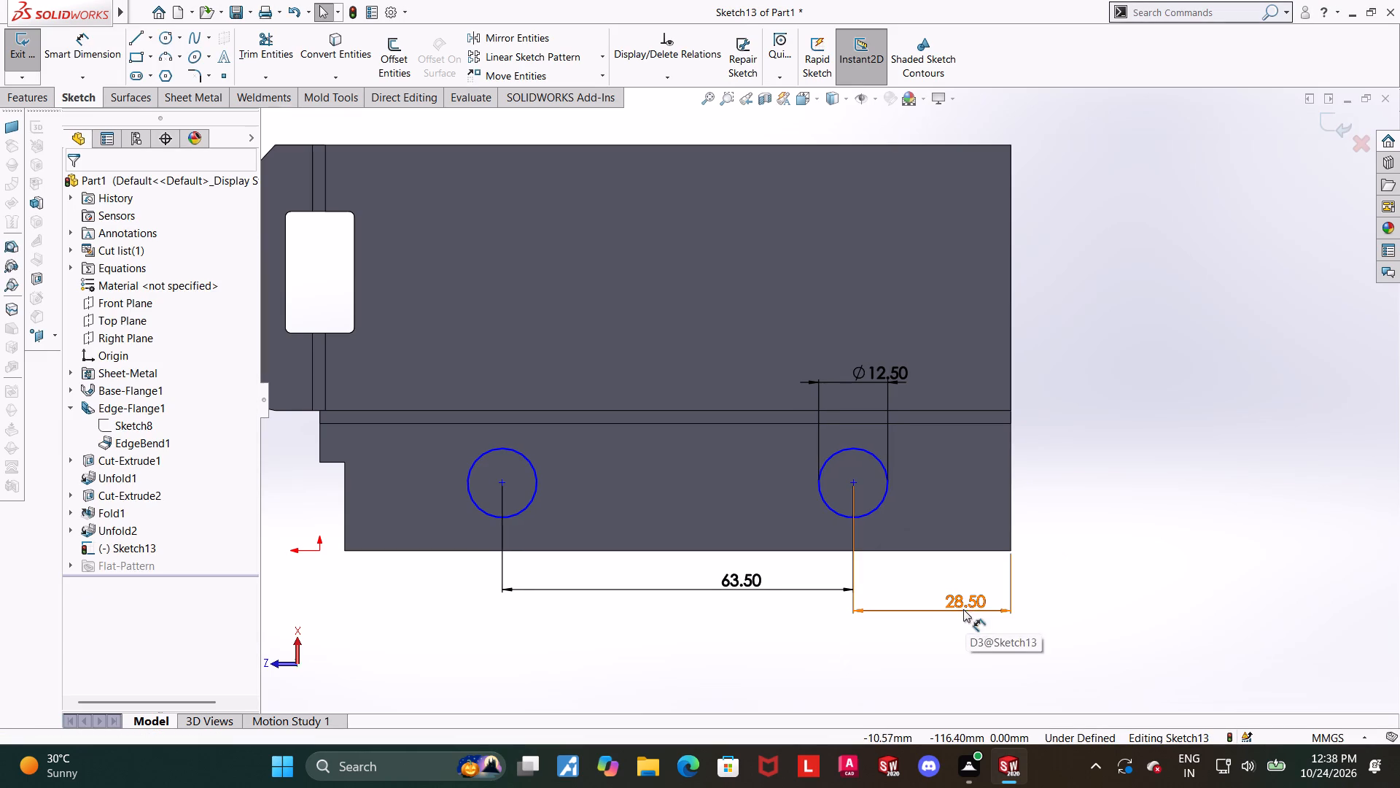
Dimension the same circle's centre as 25 mm from the narrow leg's long outer edge.
{"action": "left_click", "coordinate": [93, 51]}
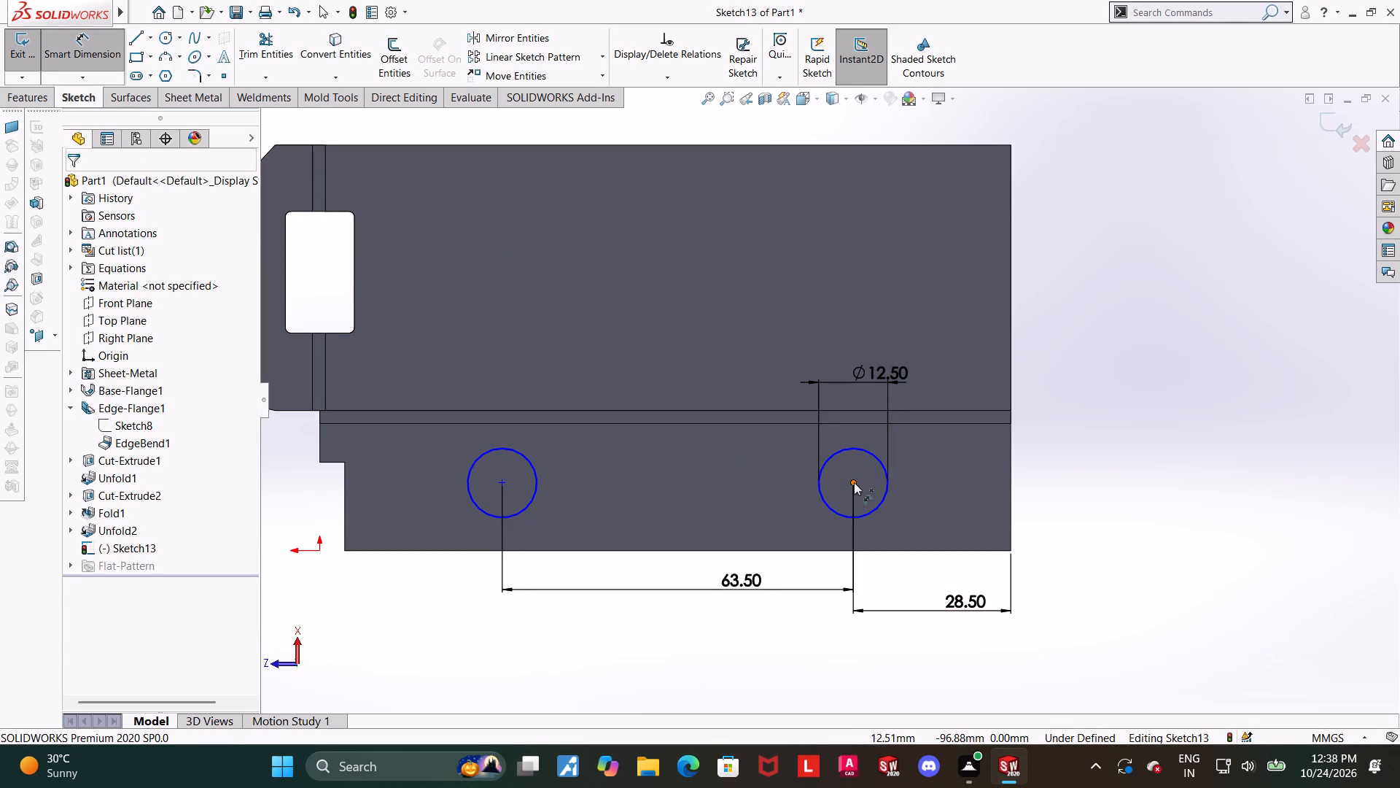
{"action": "left_click", "coordinate": [852, 482]}
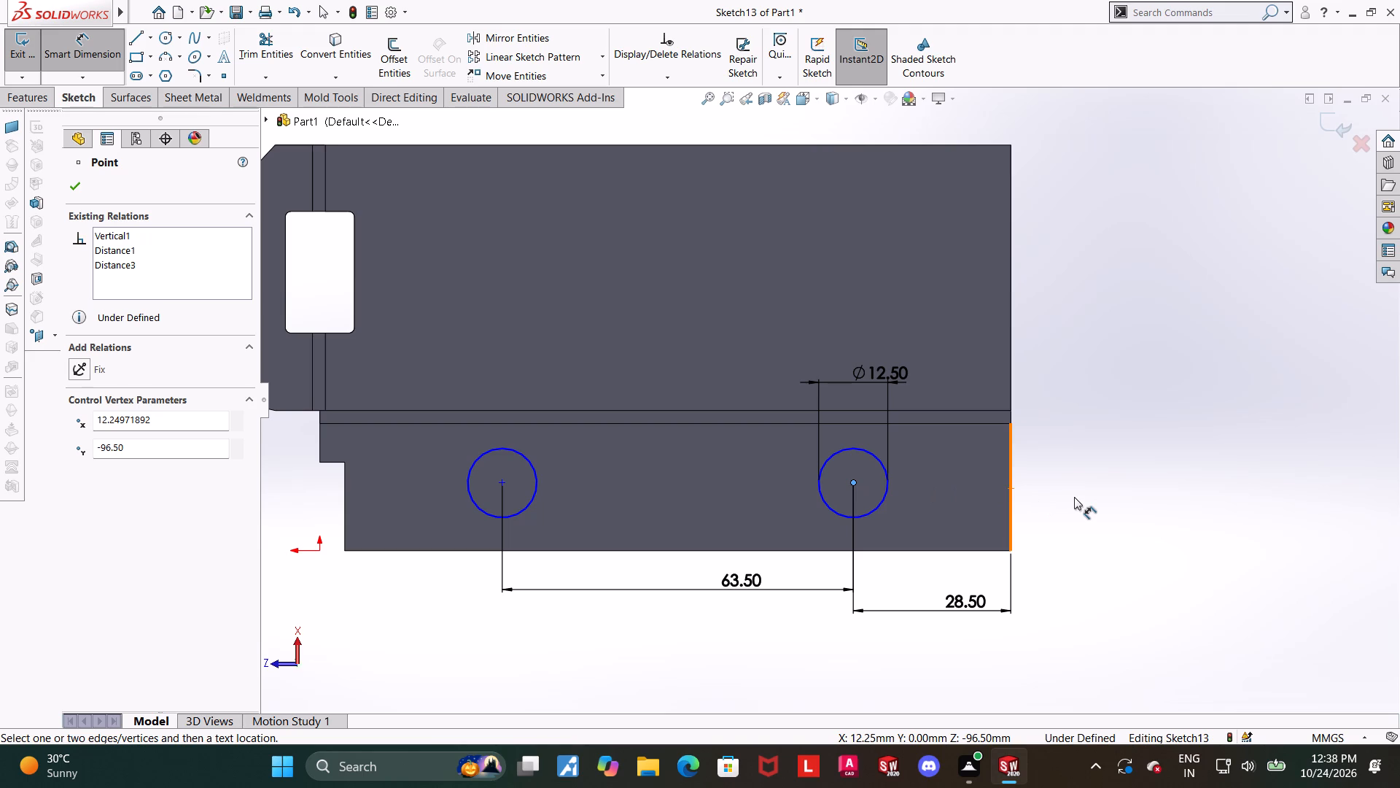
{"action": "scroll", "coordinate": [651, 502], "scroll_direction": "up", "scroll_amount": 1}
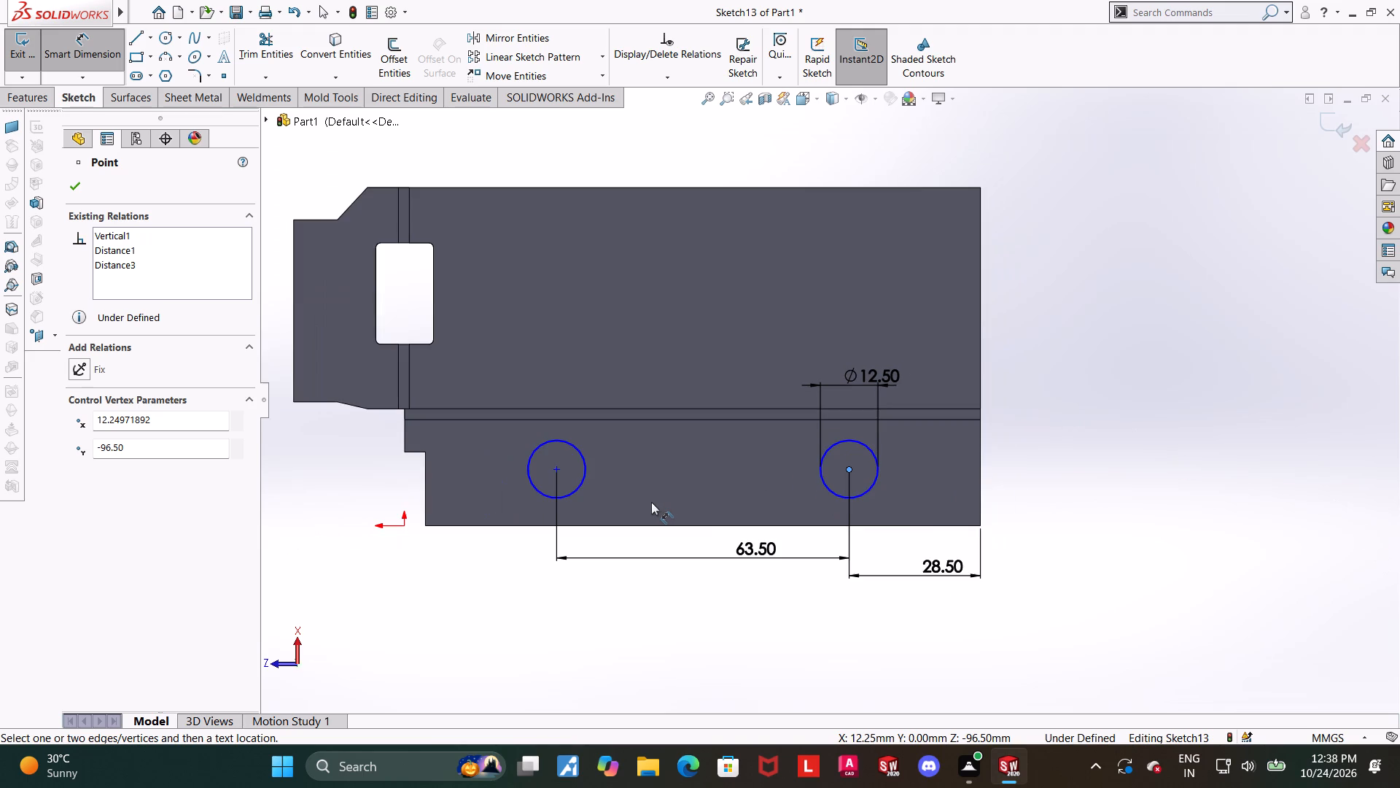
{"action": "left_click", "coordinate": [937, 527]}
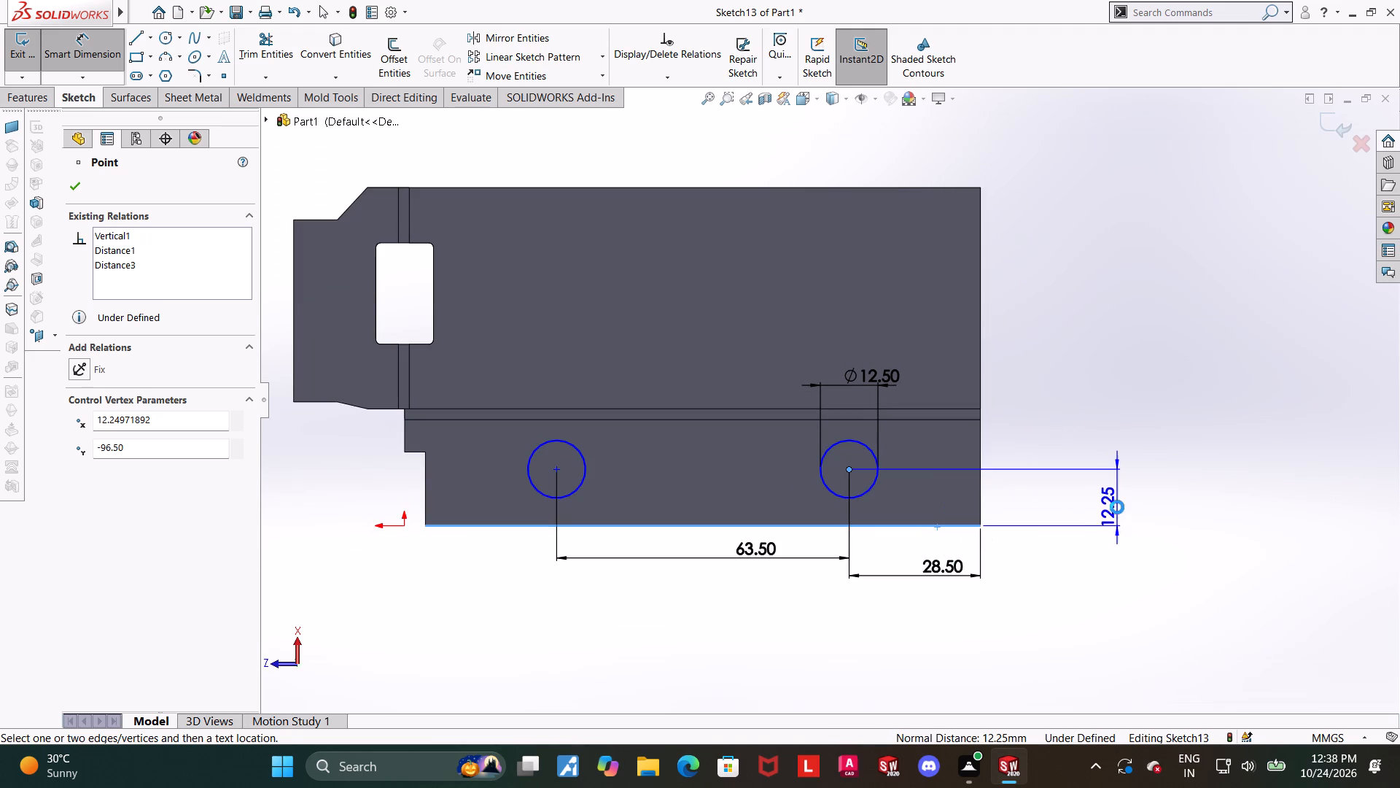
{"action": "left_click", "coordinate": [1117, 507]}
{"action": "type", "text": "25"}
{"action": "key", "text": "Return"}
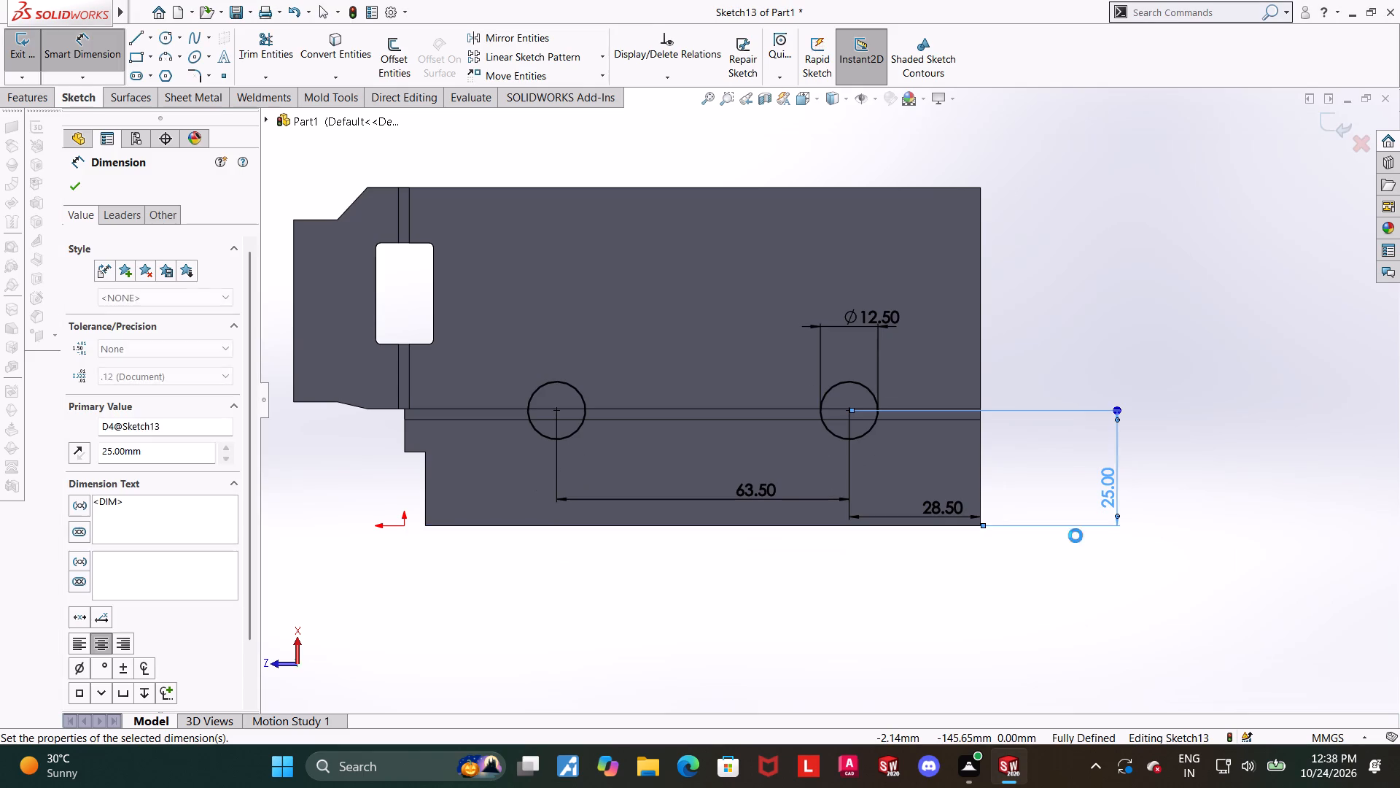
{"action": "key", "text": "Escape"}
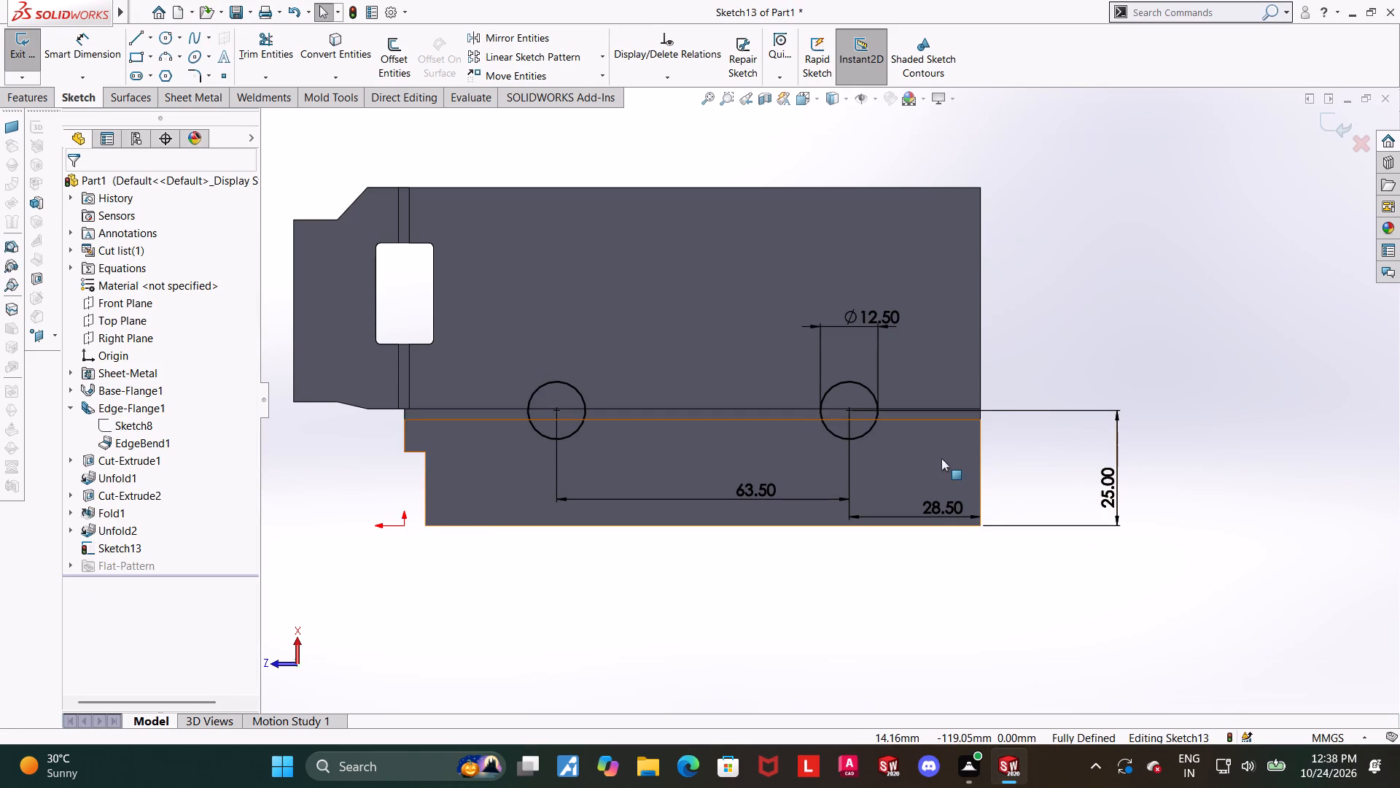
Close the sketch and cut both circles through the sheet with an Extruded Cut linked to thickness, using Normal cut.
{"action": "scroll", "coordinate": [966, 470], "scroll_direction": "up", "scroll_amount": 1}
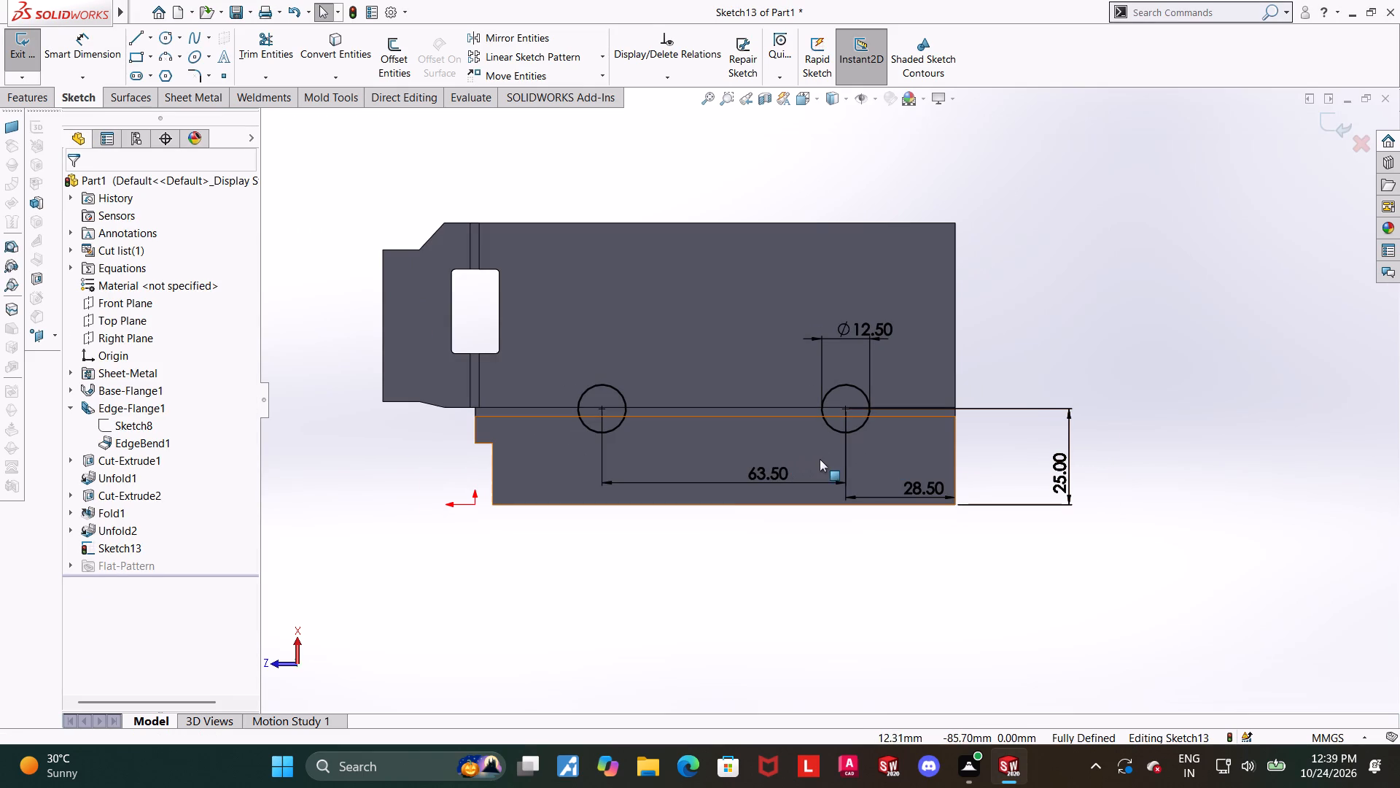
{"action": "scroll", "coordinate": [788, 485], "scroll_direction": "down", "scroll_amount": 2}
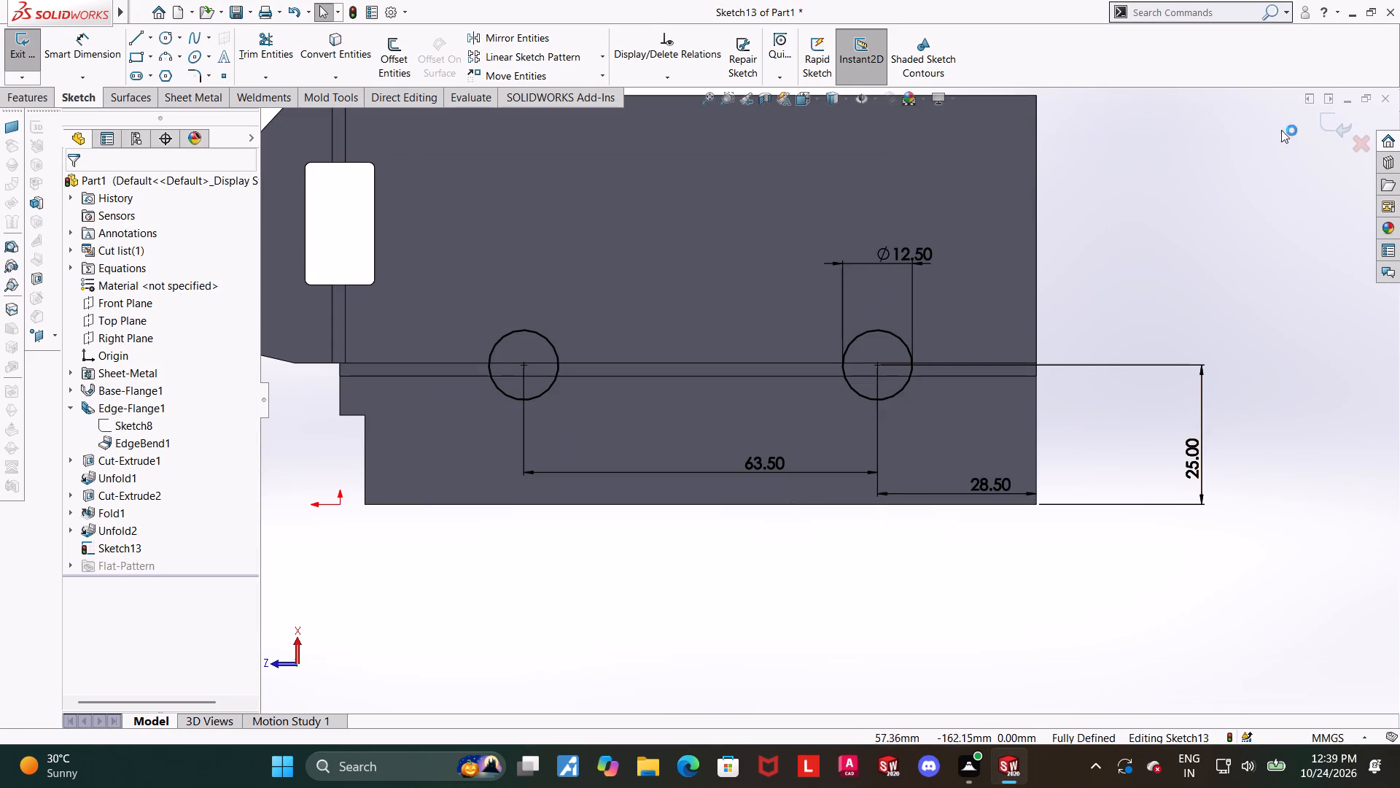
{"action": "left_click", "coordinate": [1325, 111]}
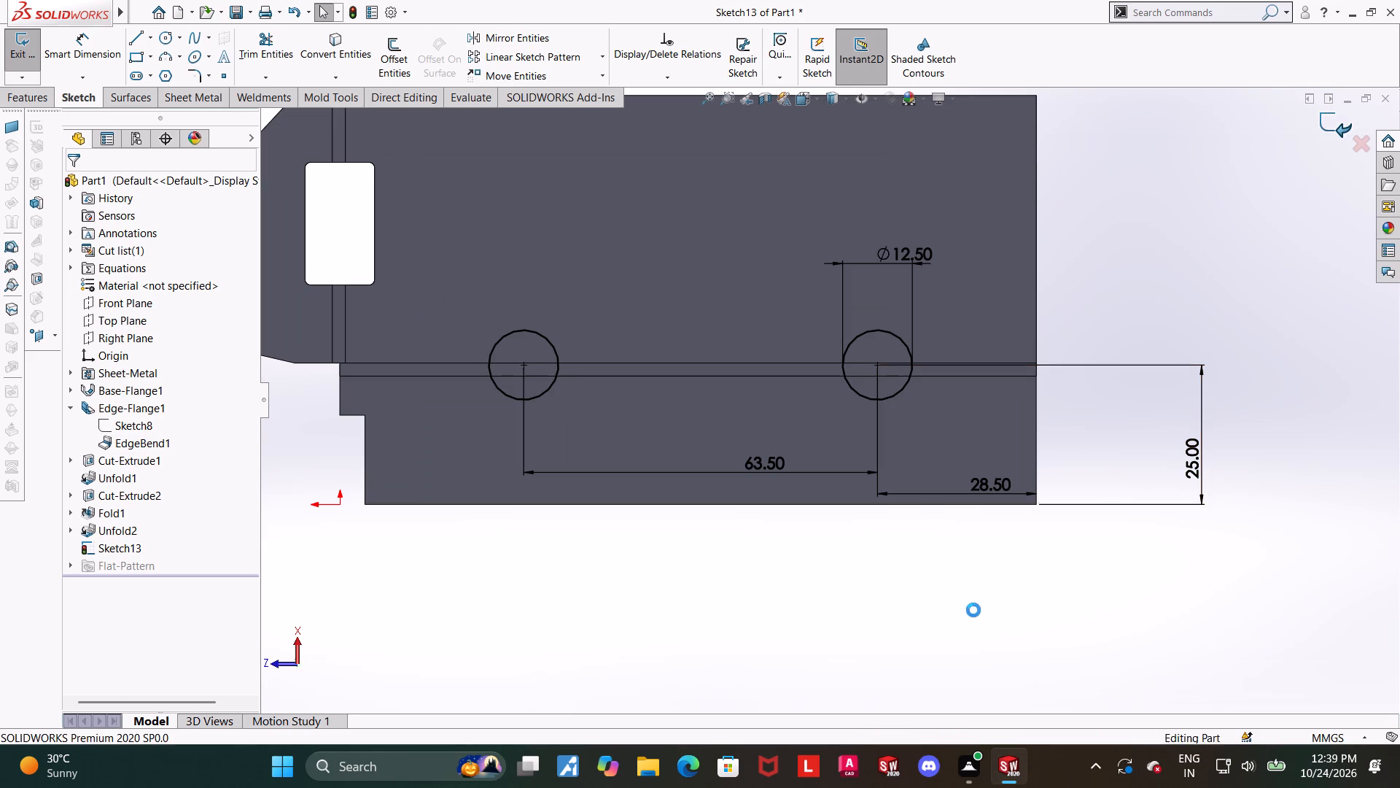
{"action": "scroll", "coordinate": [944, 531], "scroll_direction": "up", "scroll_amount": 3}
{"action": "middle_click_drag", "start_coordinate": [879, 544], "coordinate": [898, 460]}
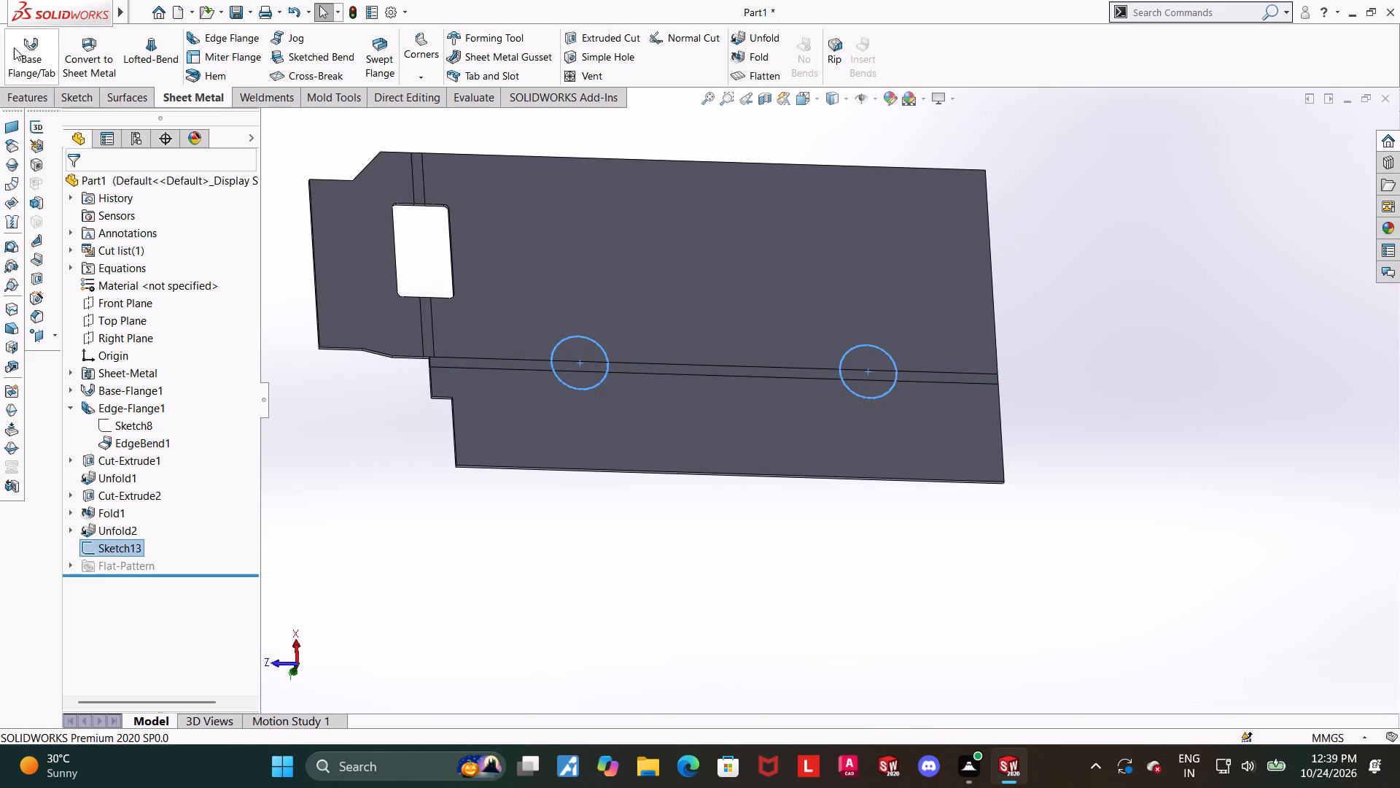
{"action": "left_click", "coordinate": [577, 31]}
{"action": "middle_click", "coordinate": [602, 395]}
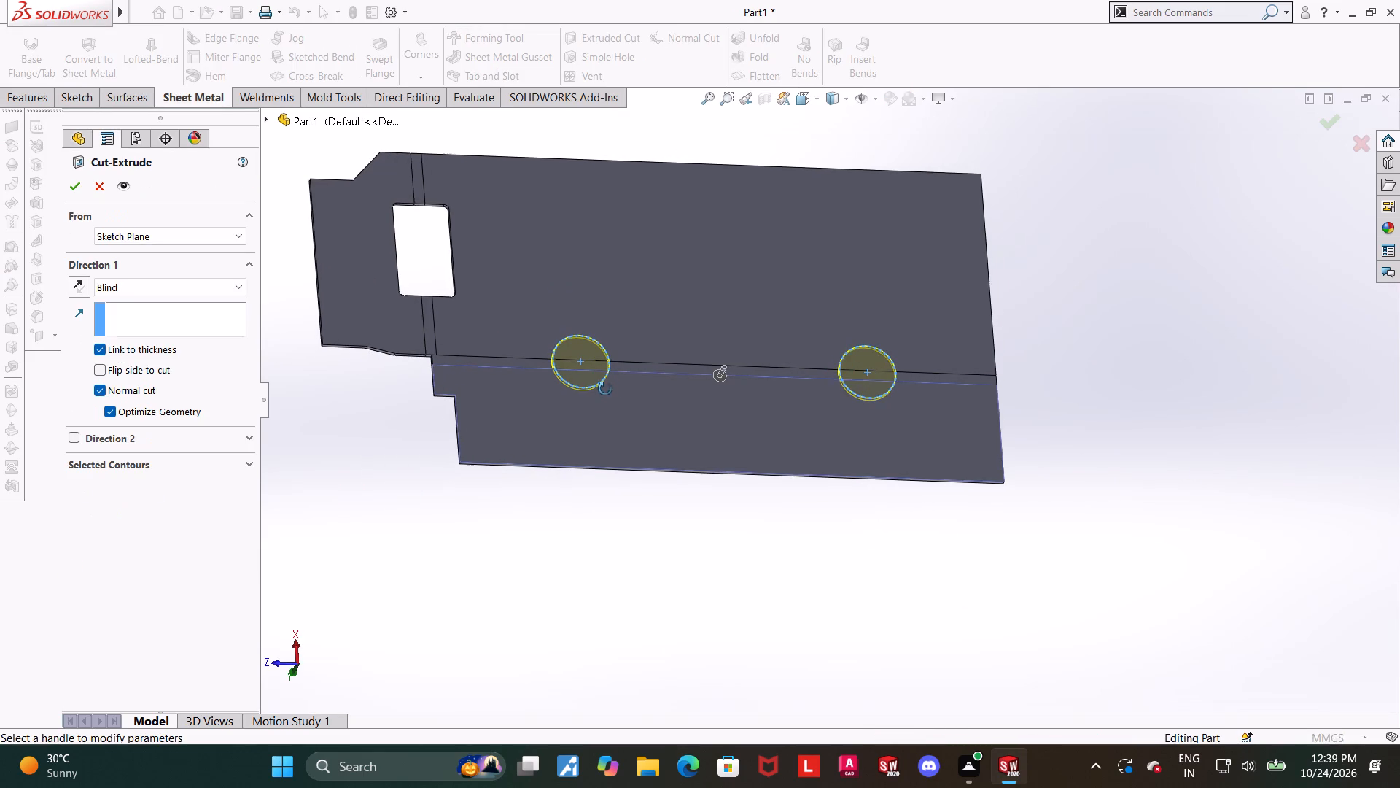
{"action": "scroll", "coordinate": [614, 384], "scroll_direction": "down", "scroll_amount": 2}
{"action": "middle_click_drag", "start_coordinate": [559, 385], "coordinate": [576, 358]}
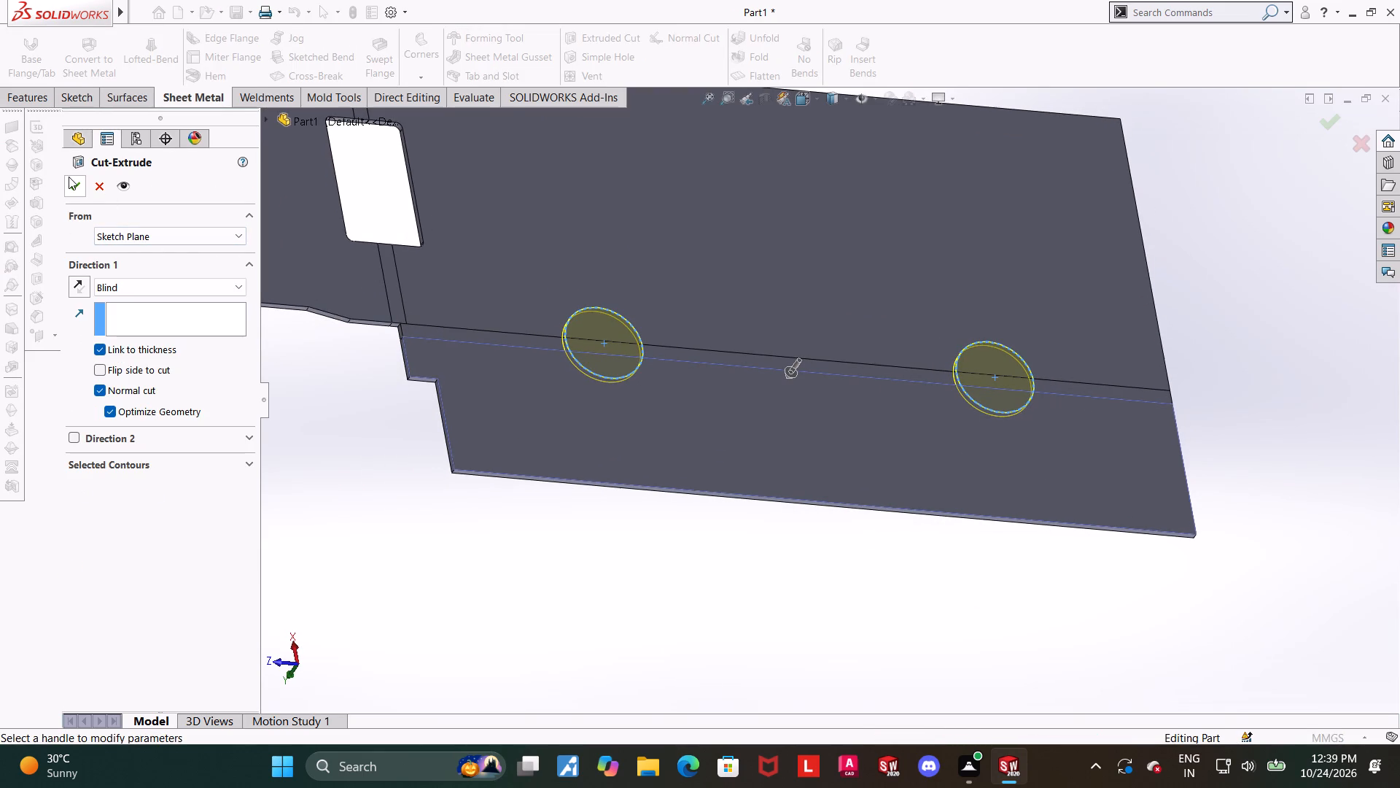
{"action": "left_click", "coordinate": [71, 191]}
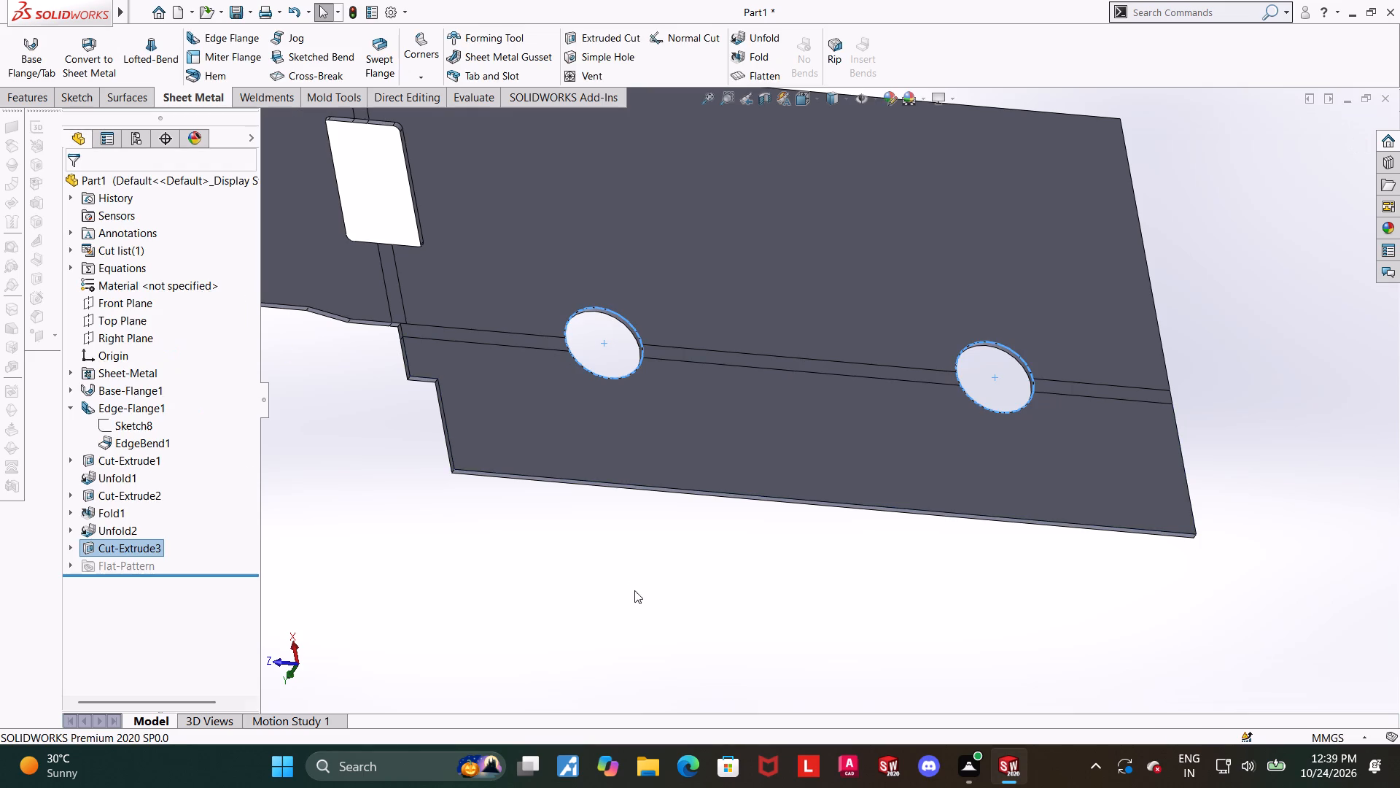
{"action": "left_click", "coordinate": [637, 591]}
Fold all the bends of the flattened part, keeping the narrow leg's face fixed.
{"action": "middle_click_drag", "start_coordinate": [741, 606], "coordinate": [864, 487]}
{"action": "scroll", "coordinate": [861, 477], "scroll_direction": "up", "scroll_amount": 2}
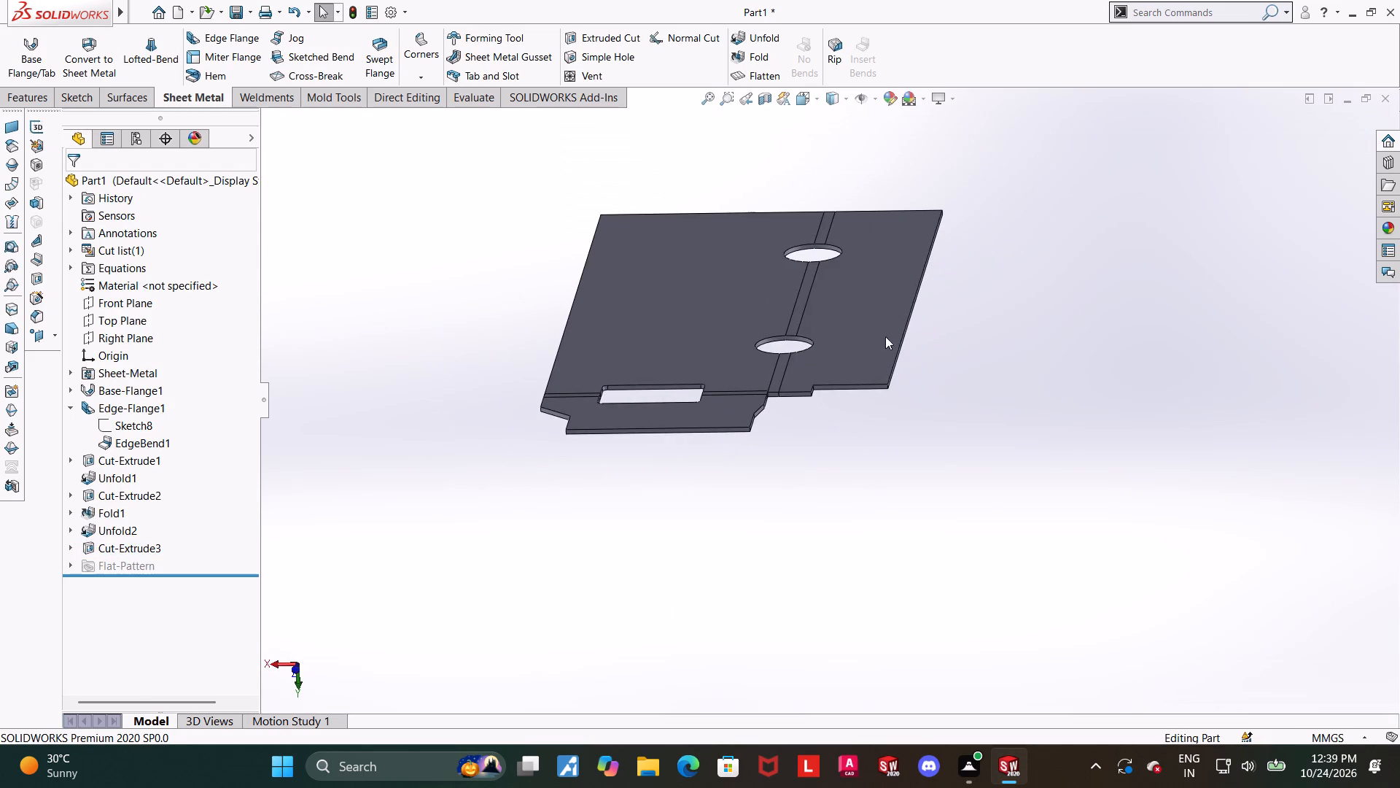
{"action": "scroll", "coordinate": [877, 299], "scroll_direction": "down", "scroll_amount": 1}
{"action": "middle_click_drag", "start_coordinate": [863, 349], "coordinate": [866, 451]}
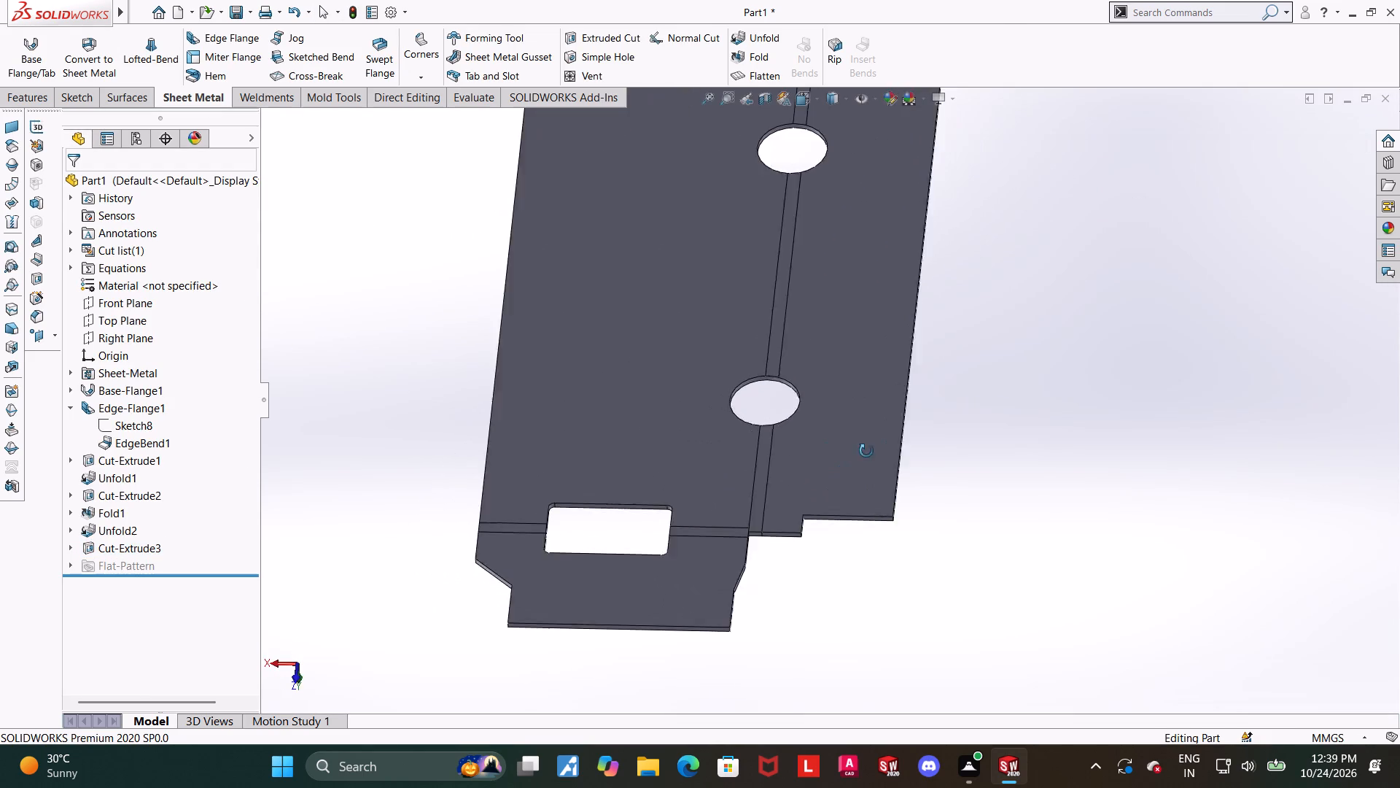
{"action": "middle_click_drag", "start_coordinate": [866, 451], "coordinate": [886, 454]}
{"action": "scroll", "coordinate": [849, 406], "scroll_direction": "up", "scroll_amount": 4}
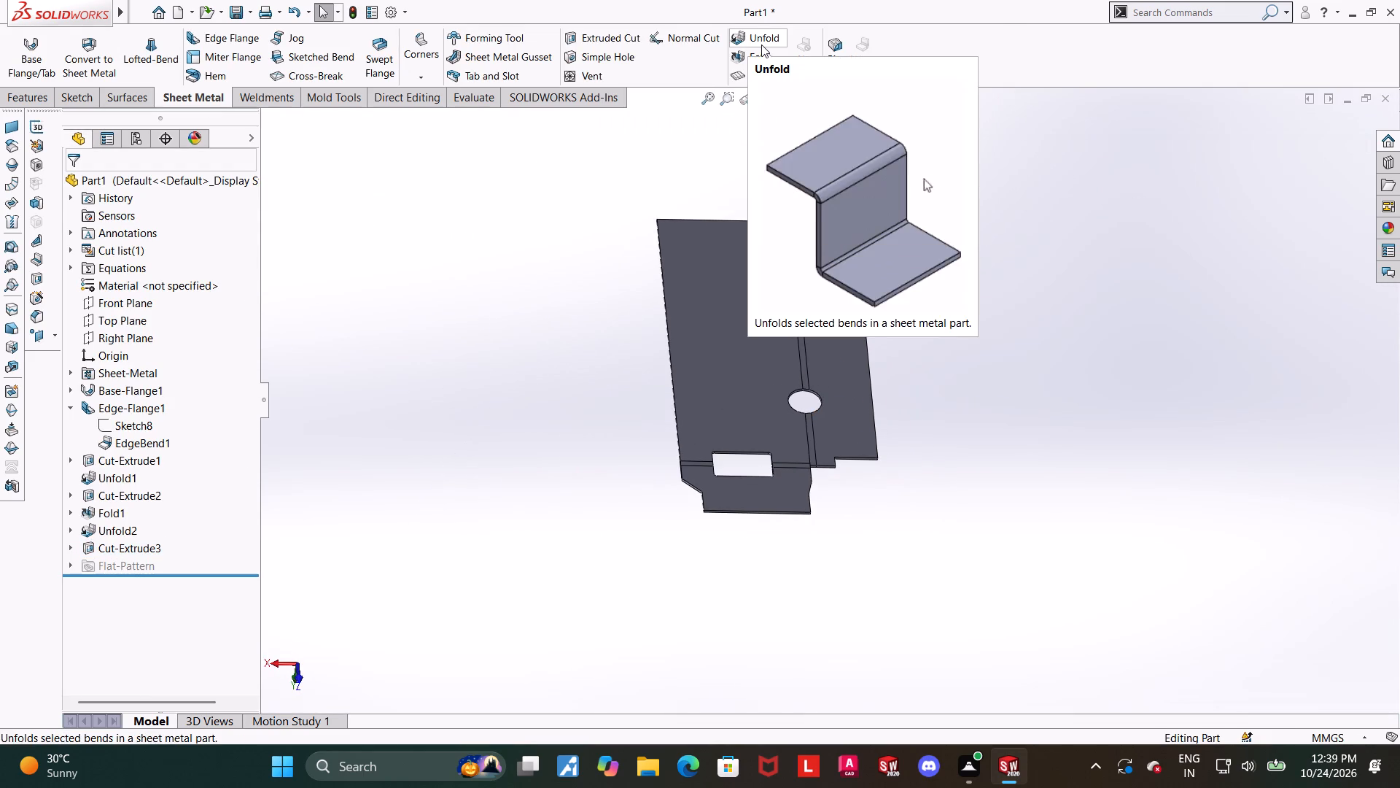
{"action": "left_click", "coordinate": [761, 55]}
{"action": "left_click", "coordinate": [726, 316]}
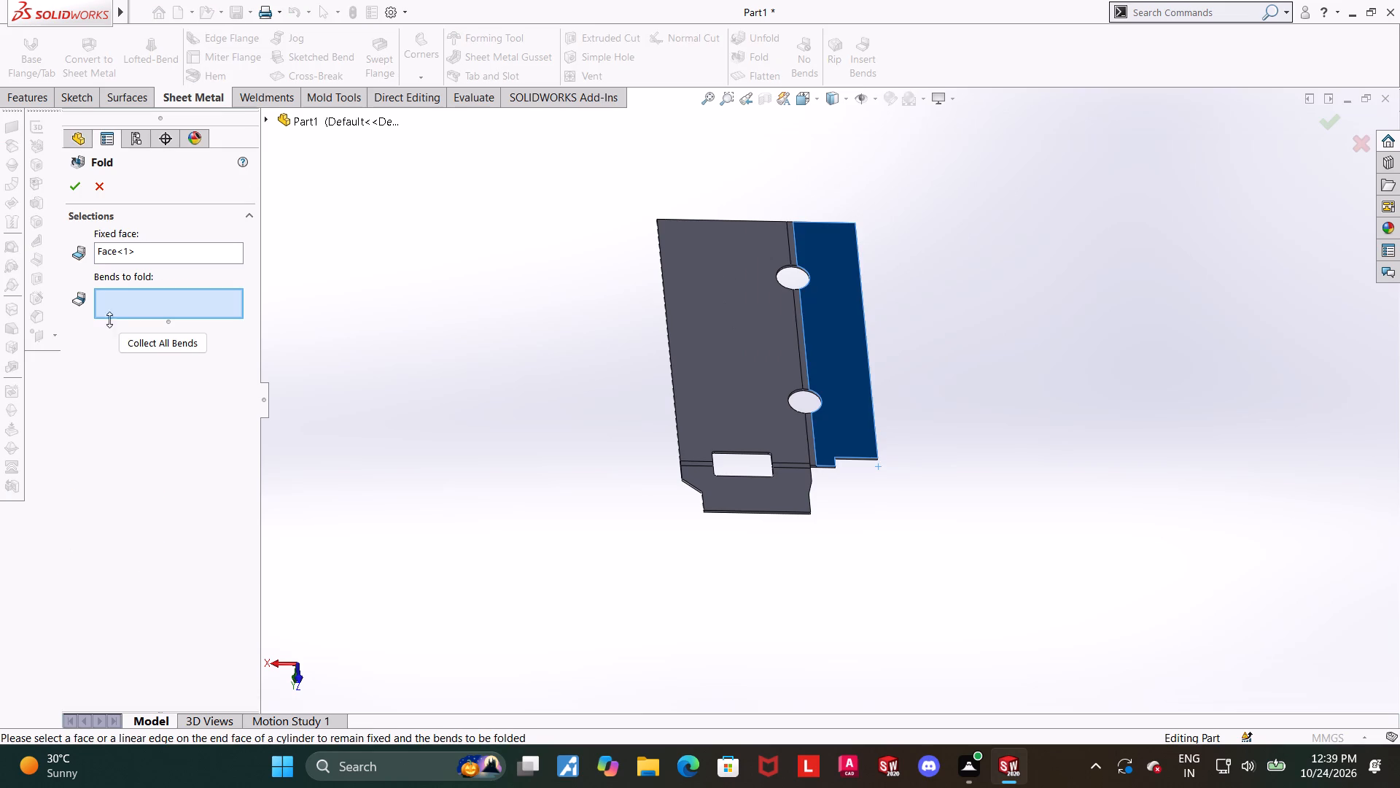
{"action": "left_click", "coordinate": [175, 340]}
{"action": "left_click", "coordinate": [77, 185]}
{"action": "left_click", "coordinate": [1034, 470]}
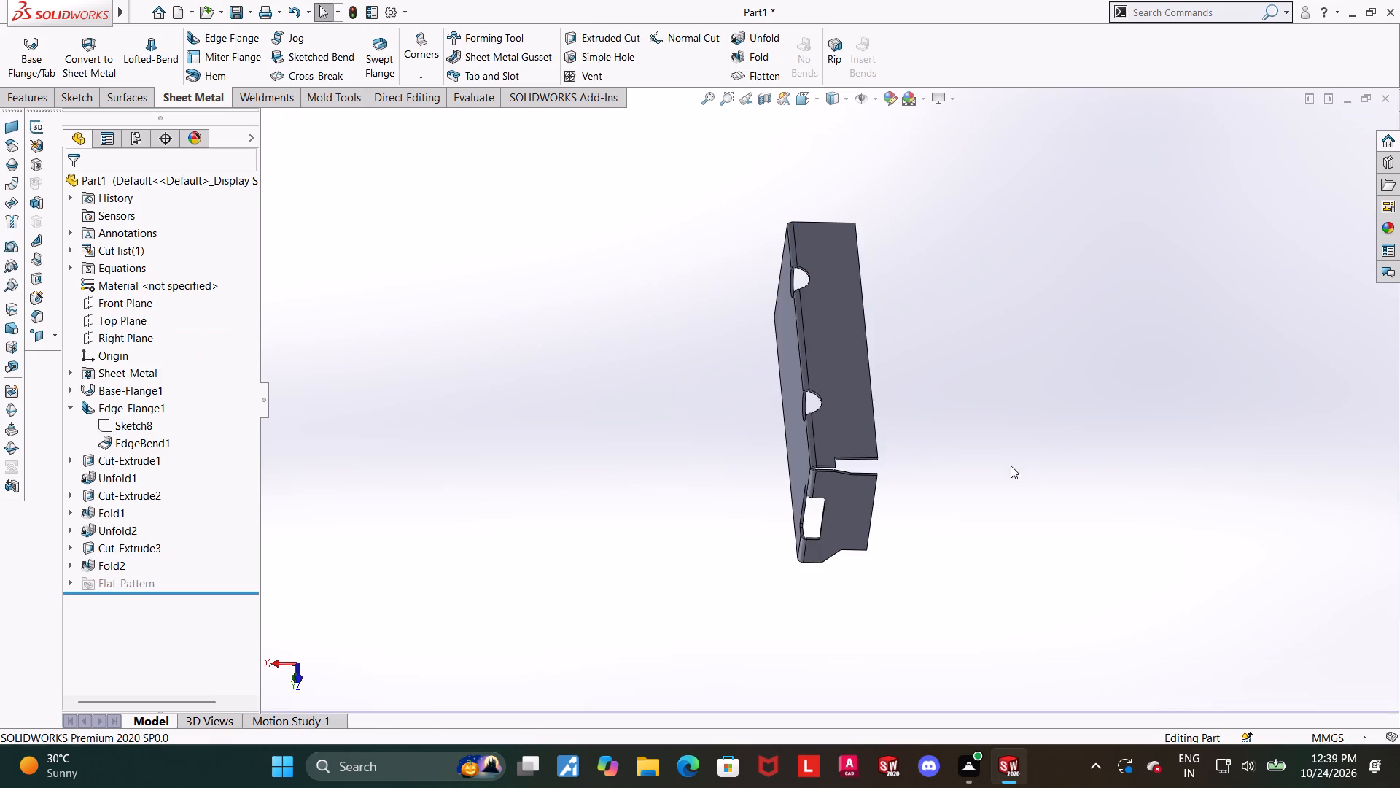
Inspect the folded part from several sides, checking the hole cuts along the bend and the windowed edge flange.
{"action": "middle_click_drag", "start_coordinate": [997, 460], "coordinate": [868, 197]}
{"action": "middle_click_drag", "start_coordinate": [849, 494], "coordinate": [1073, 478]}
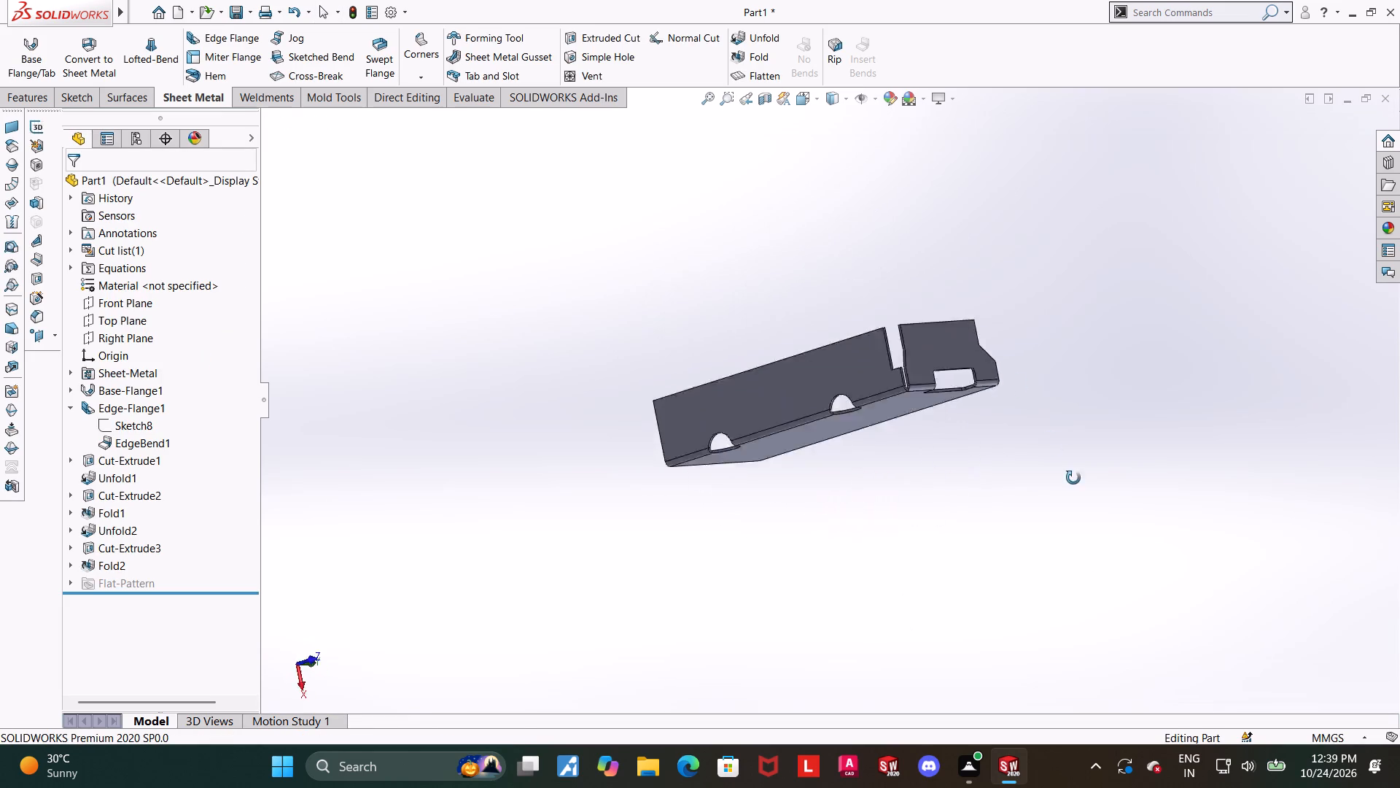
{"action": "middle_click_drag", "start_coordinate": [1073, 478], "coordinate": [1107, 600]}
{"action": "middle_click_drag", "start_coordinate": [965, 399], "coordinate": [860, 593]}
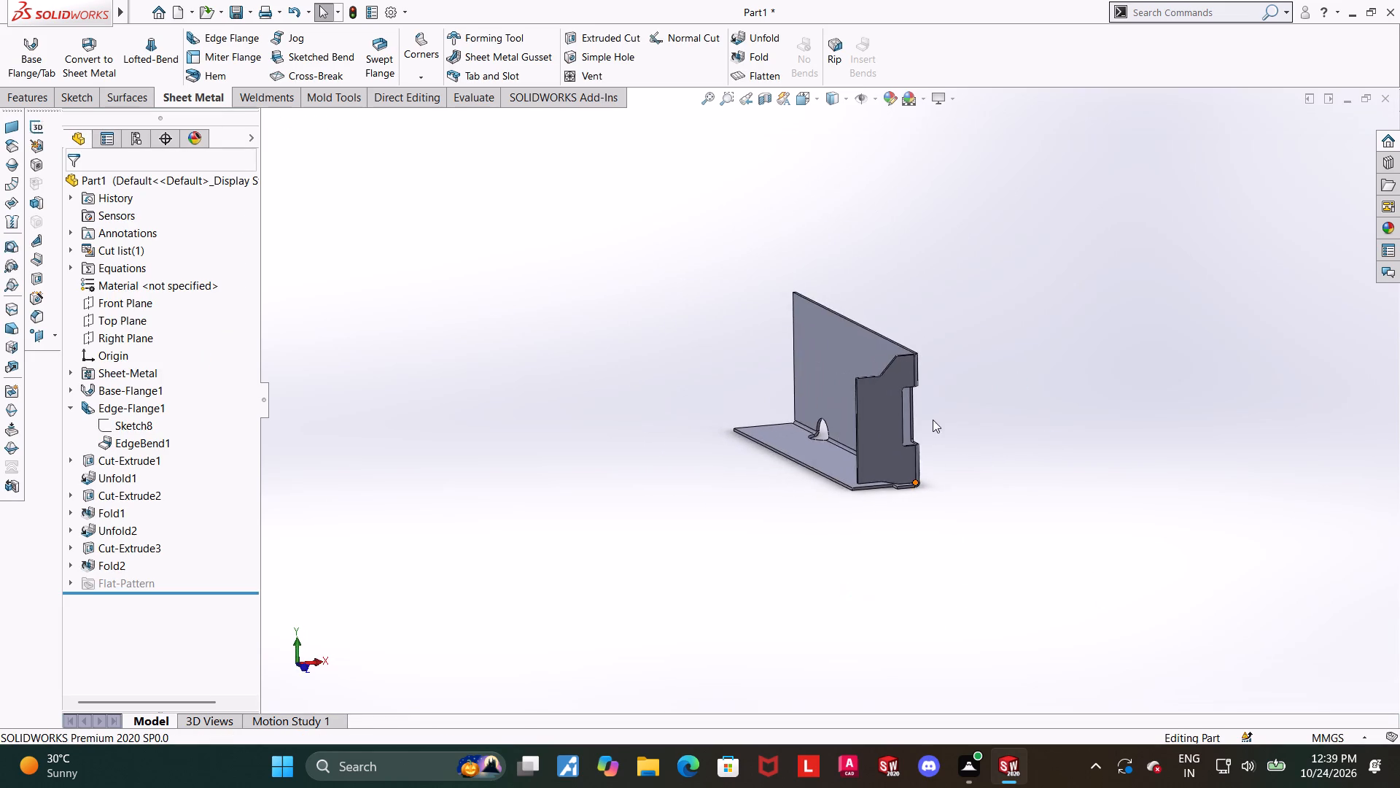
{"action": "scroll", "coordinate": [933, 413], "scroll_direction": "down", "scroll_amount": 5}
{"action": "middle_click_drag", "start_coordinate": [773, 470], "coordinate": [728, 528]}
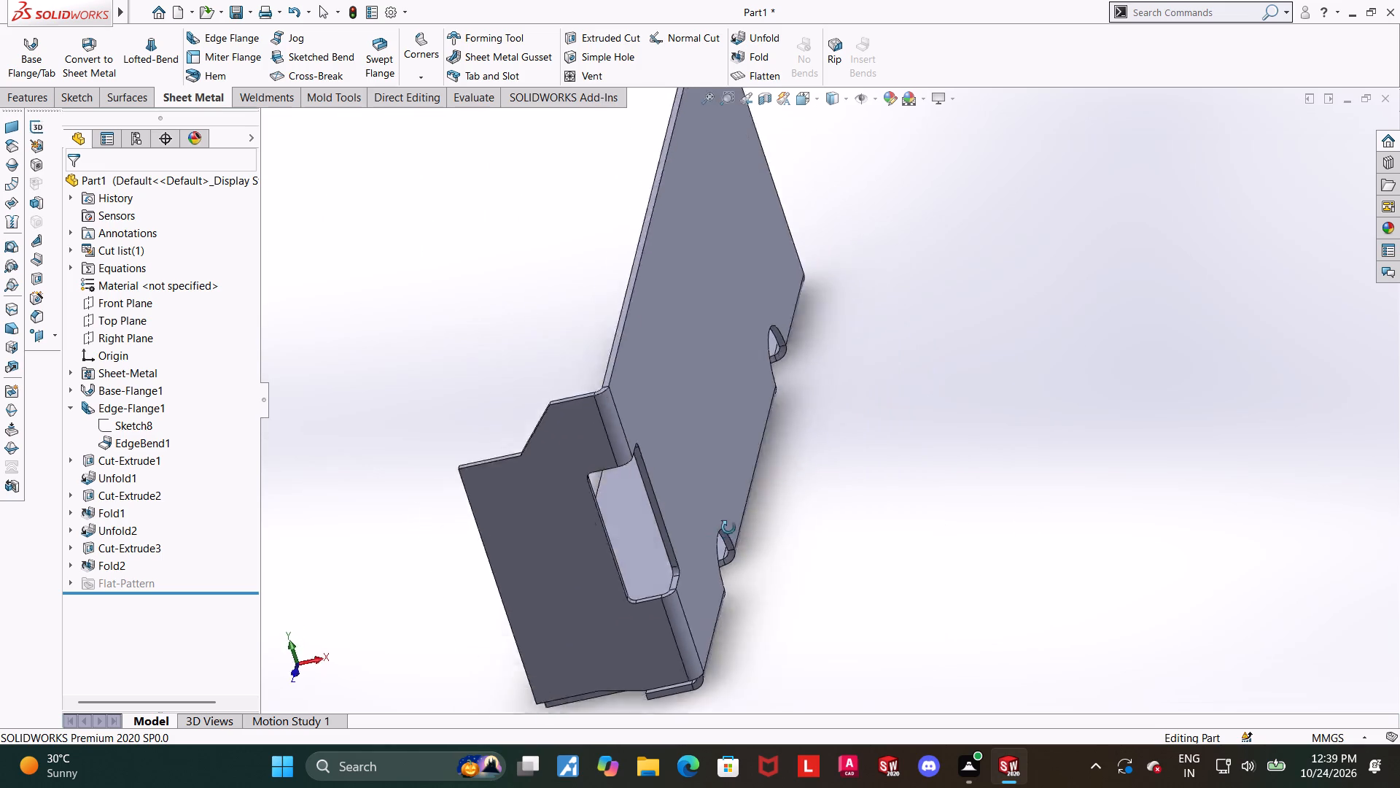
{"action": "middle_click_drag", "start_coordinate": [728, 528], "coordinate": [779, 497]}
{"action": "scroll", "coordinate": [779, 495], "scroll_direction": "up", "scroll_amount": 4}
{"action": "middle_click_drag", "start_coordinate": [865, 490], "coordinate": [855, 496]}
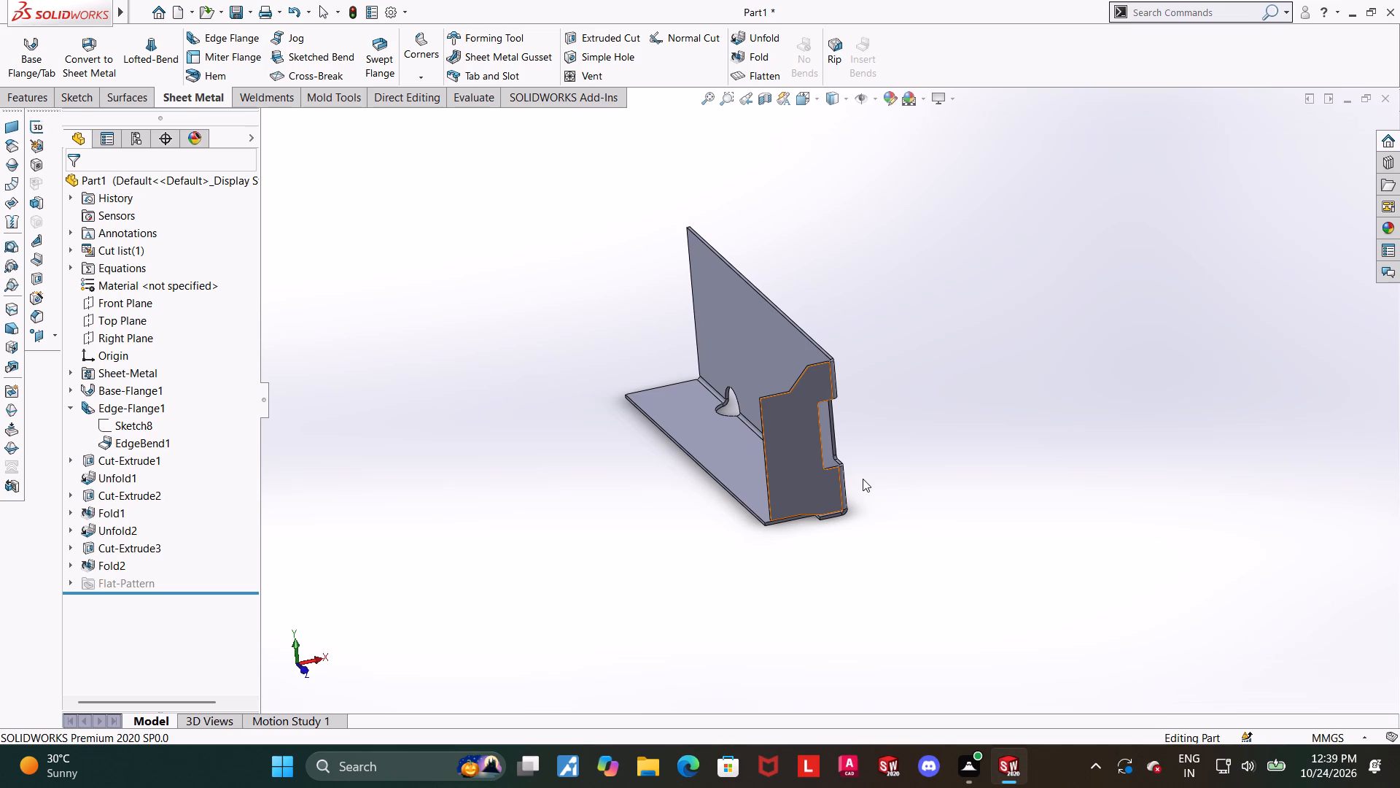
{"action": "scroll", "coordinate": [901, 495], "scroll_direction": "up", "scroll_amount": 1}
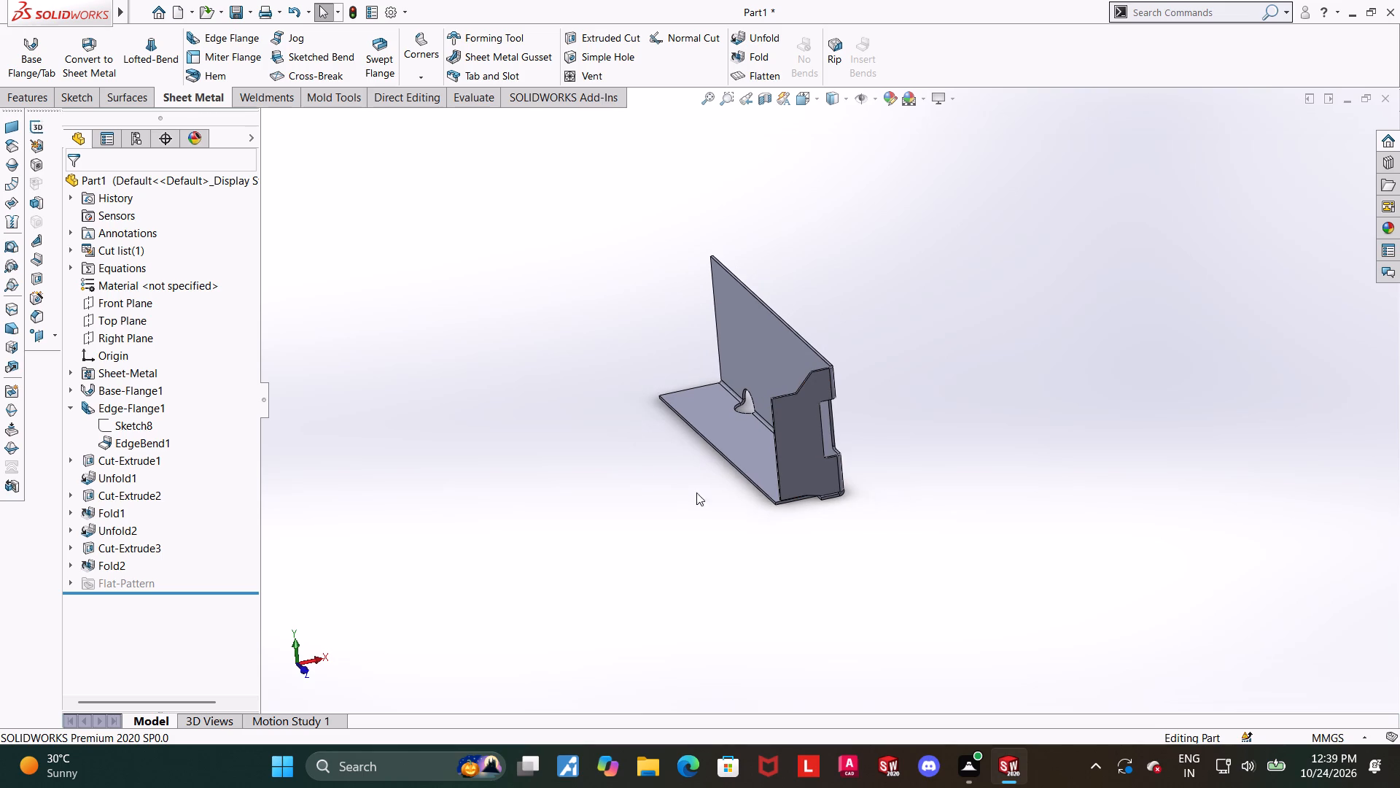
{"action": "left_click", "coordinate": [734, 452]}
{"action": "left_click", "coordinate": [629, 461]}
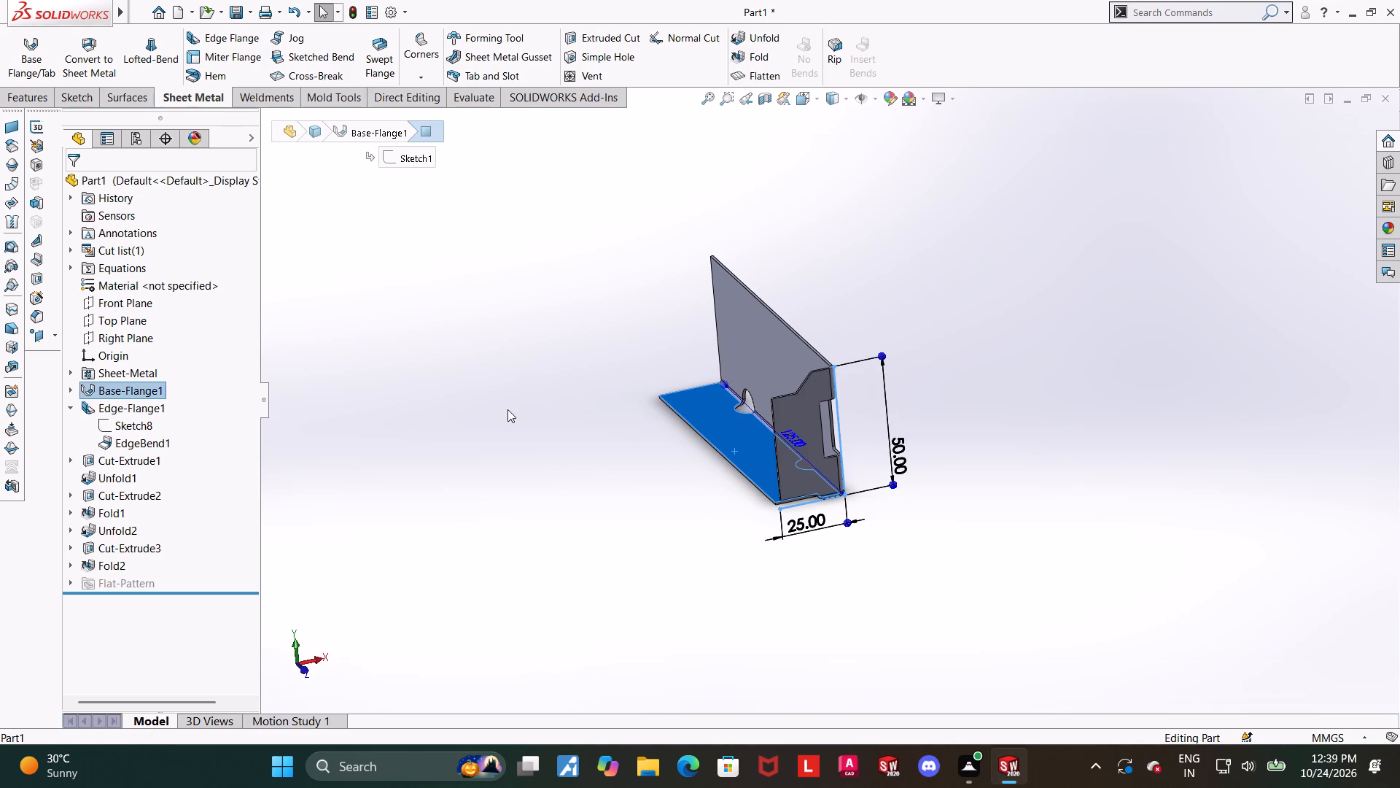
Open a new sketch on the Top Plane, viewed normal to the plane.
{"action": "left_click", "coordinate": [123, 317]}
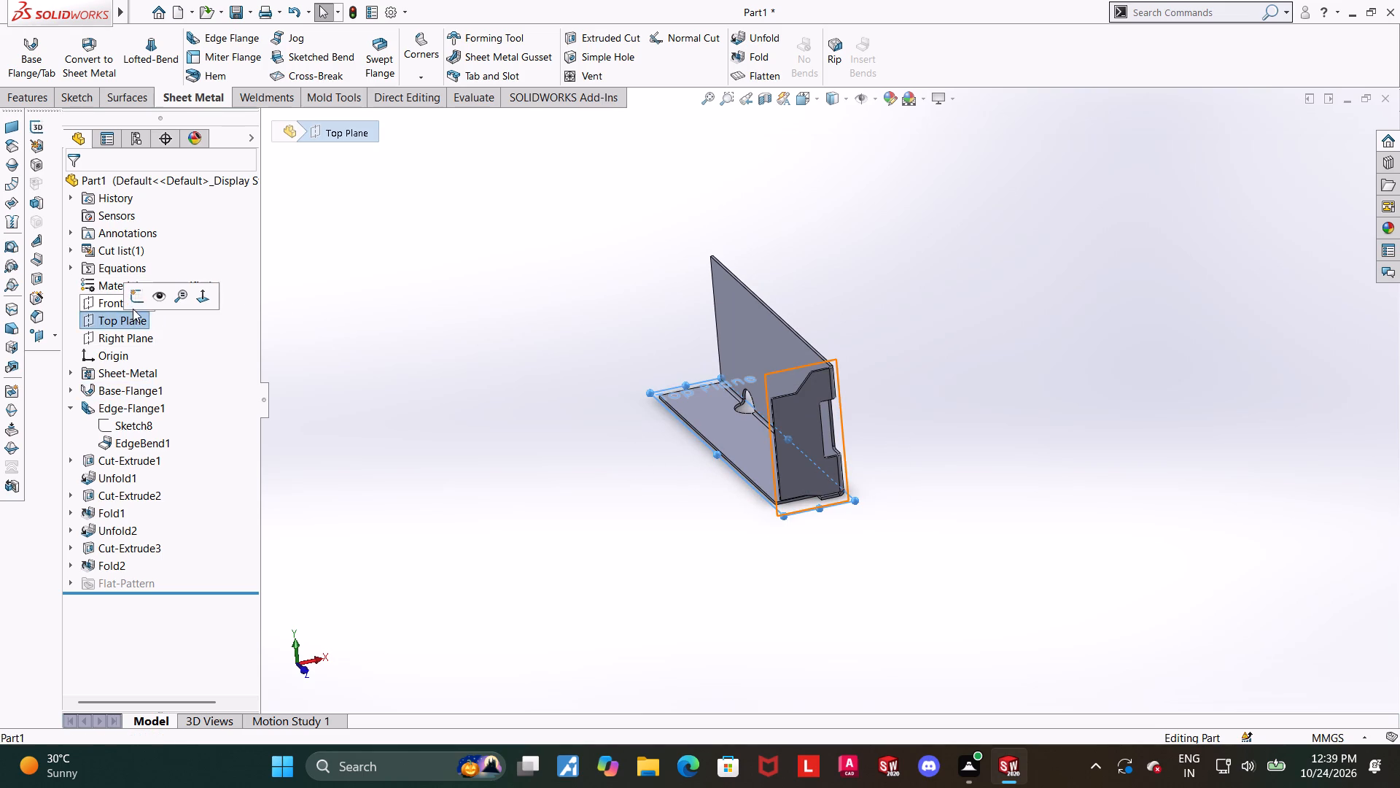
{"action": "left_click", "coordinate": [145, 297]}
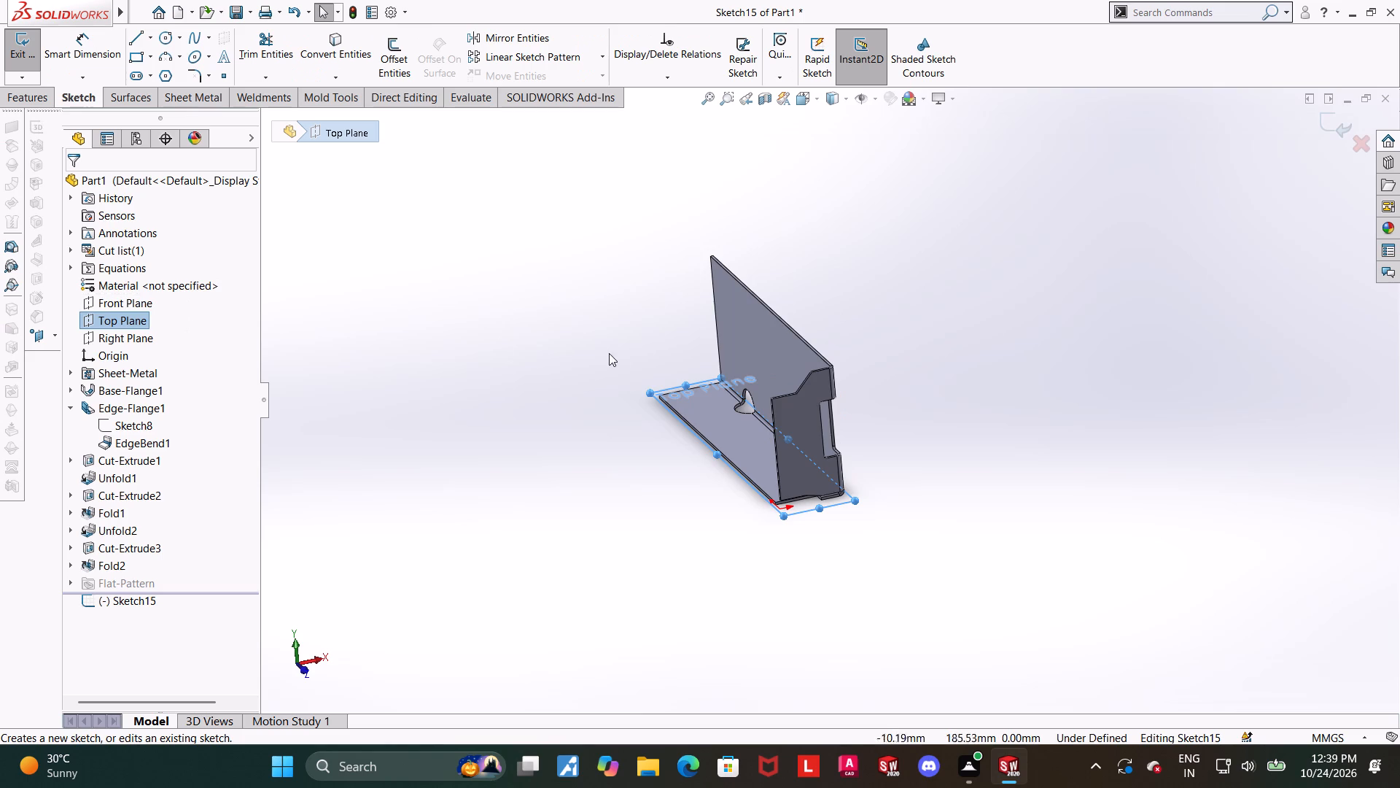
{"action": "scroll", "coordinate": [626, 371], "scroll_direction": "up", "scroll_amount": 1}
{"action": "middle_click_drag", "start_coordinate": [618, 374], "coordinate": [558, 366]}
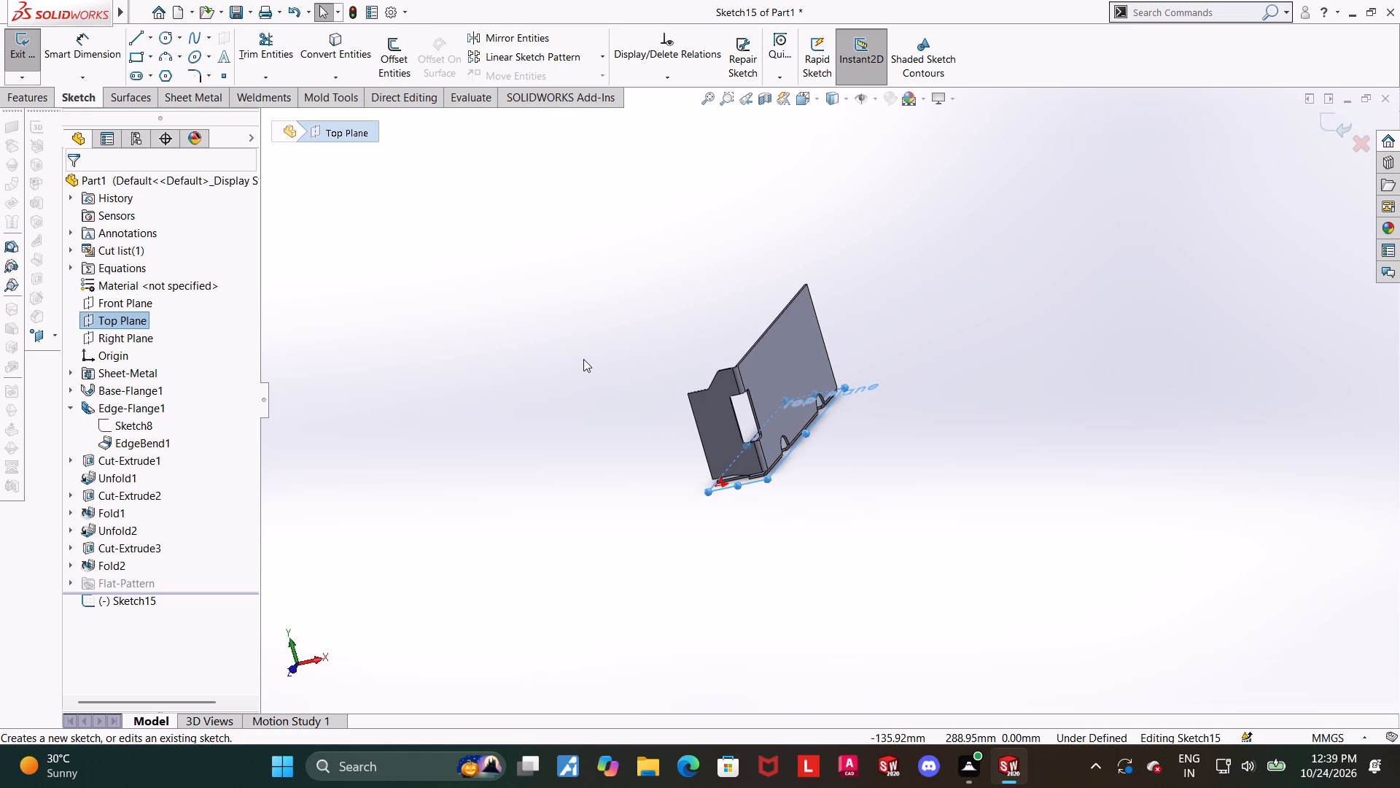
{"action": "scroll", "coordinate": [823, 471], "scroll_direction": "up", "scroll_amount": 1}
{"action": "scroll", "coordinate": [939, 438], "scroll_direction": "down", "scroll_amount": 2}
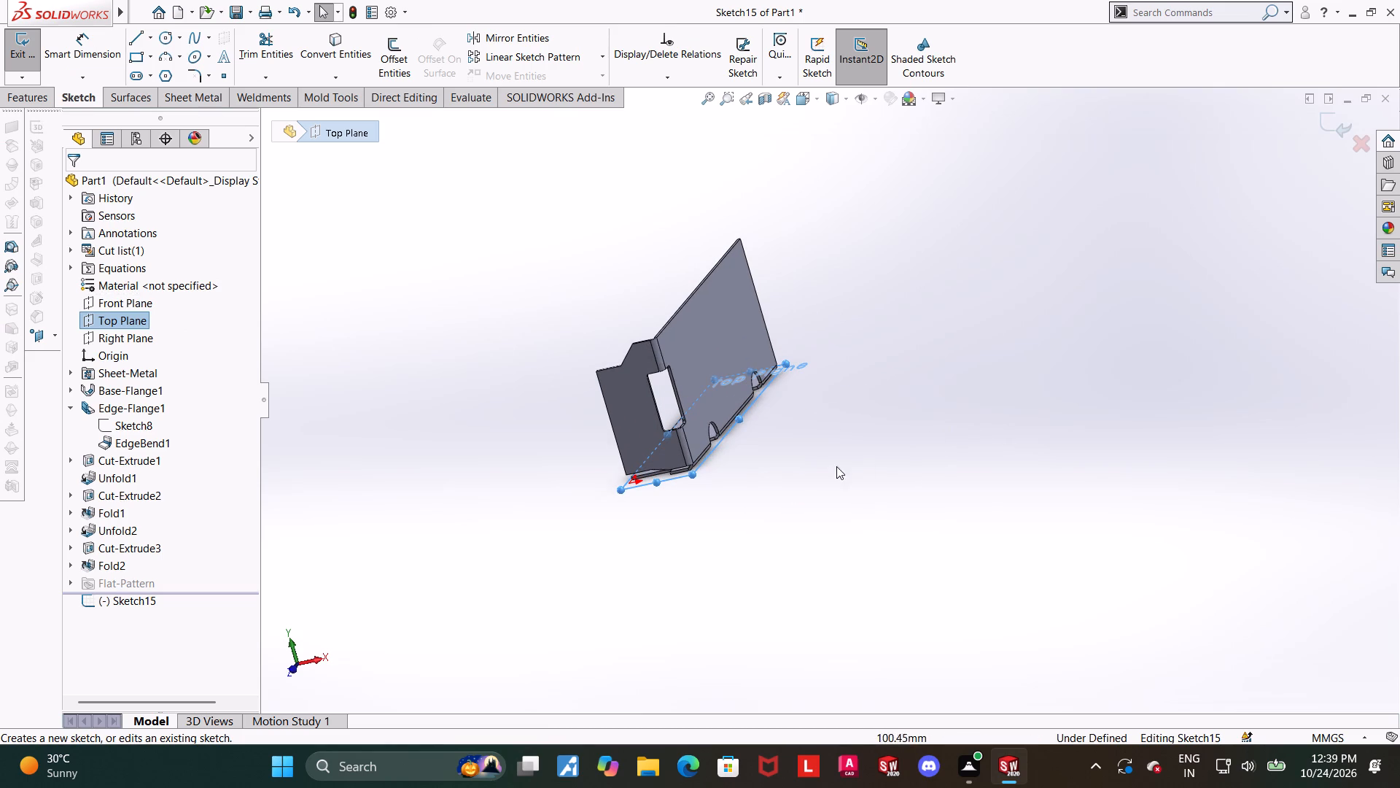
{"action": "scroll", "coordinate": [755, 444], "scroll_direction": "down", "scroll_amount": 3}
{"action": "middle_click_drag", "start_coordinate": [752, 444], "coordinate": [814, 478]}
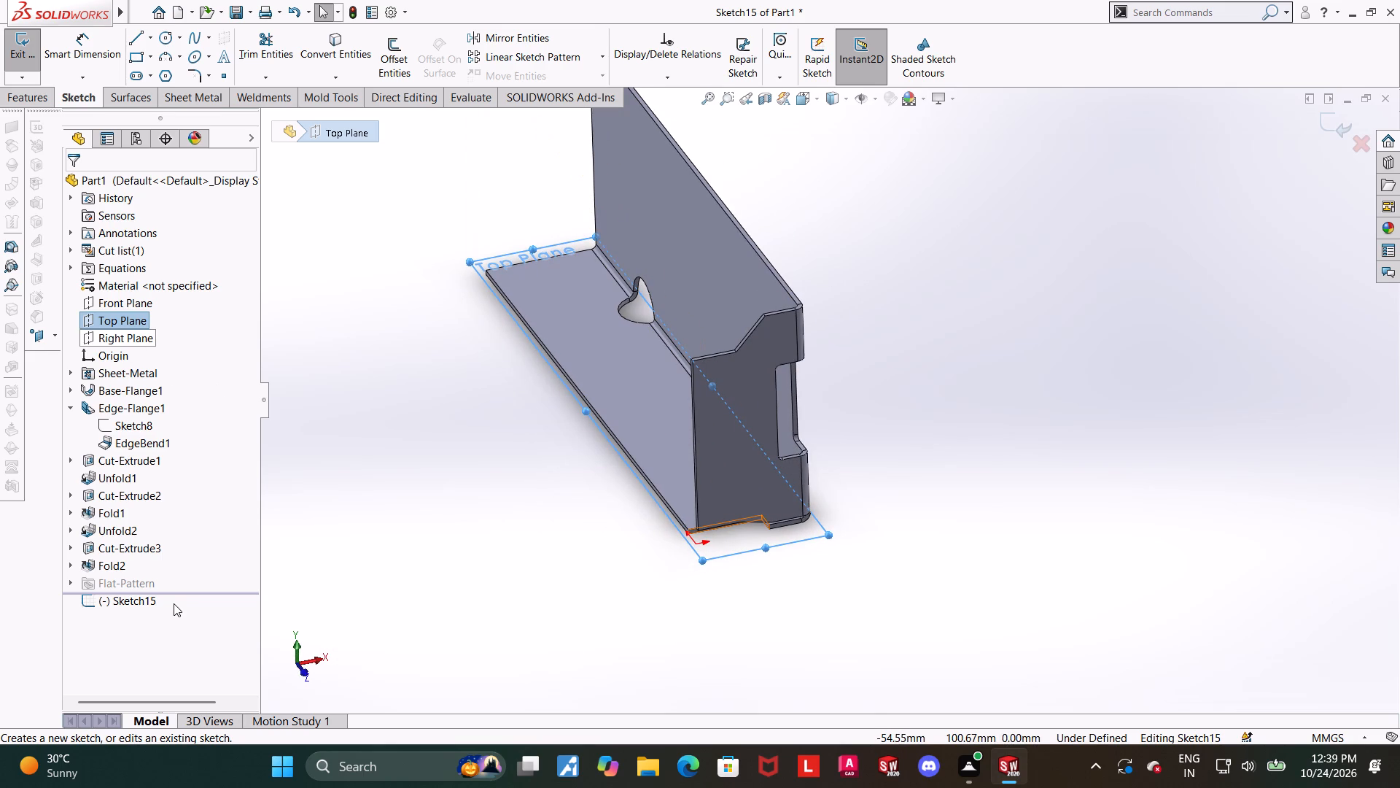
{"action": "left_click", "coordinate": [150, 605]}
{"action": "left_click", "coordinate": [185, 587]}
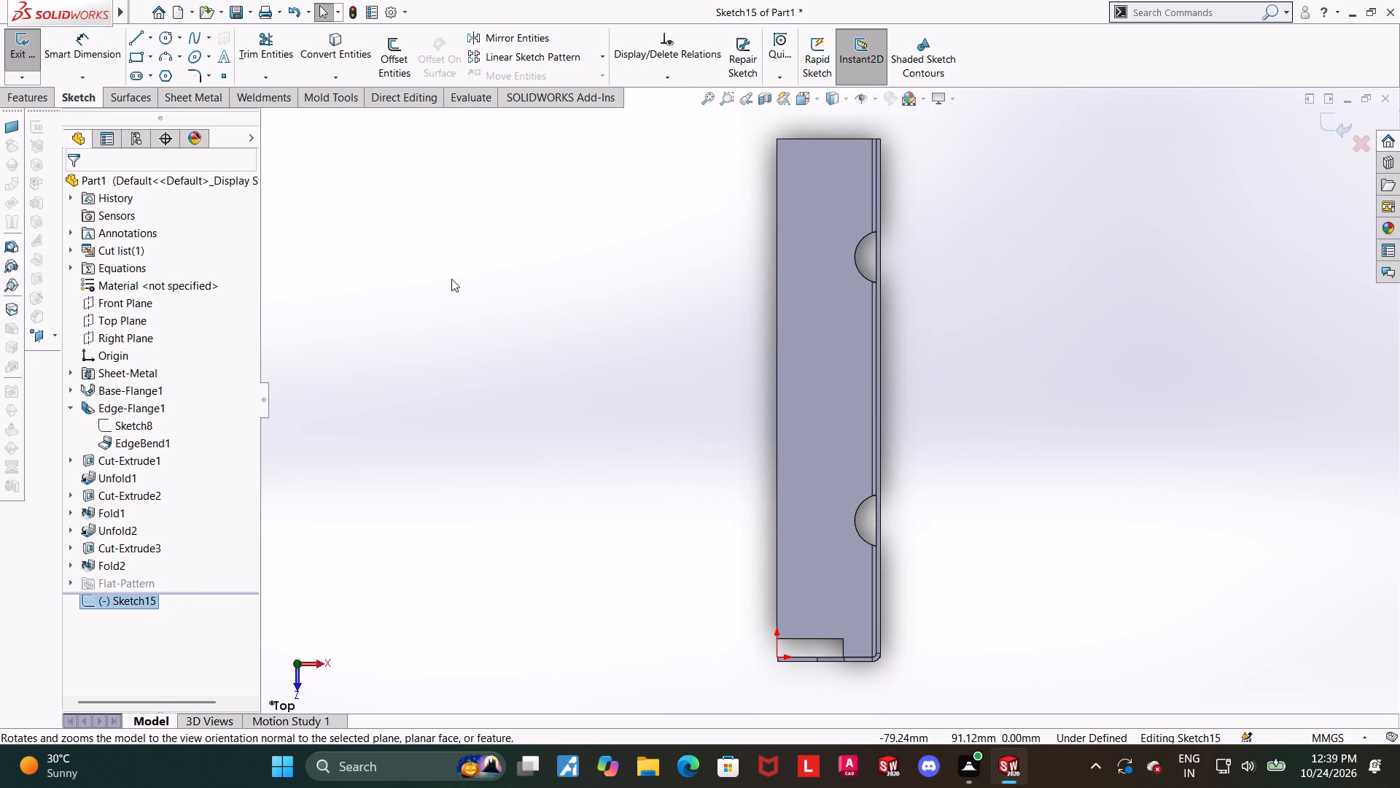
Sketch a corner rectangle about 47 by 126 mm outward from the narrow leg's free long edge, starting at its far corner.
{"action": "left_click", "coordinate": [141, 52]}
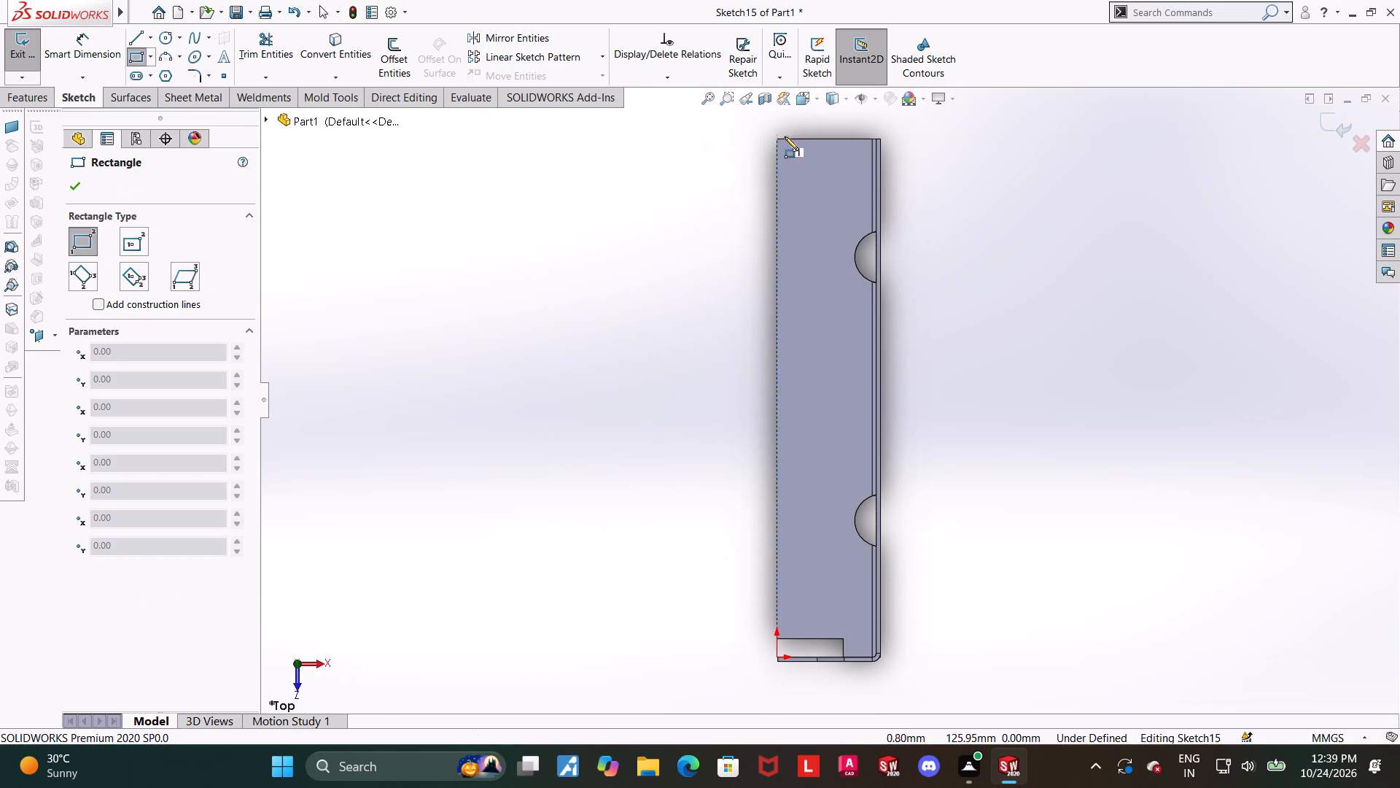
{"action": "left_click", "coordinate": [775, 137]}
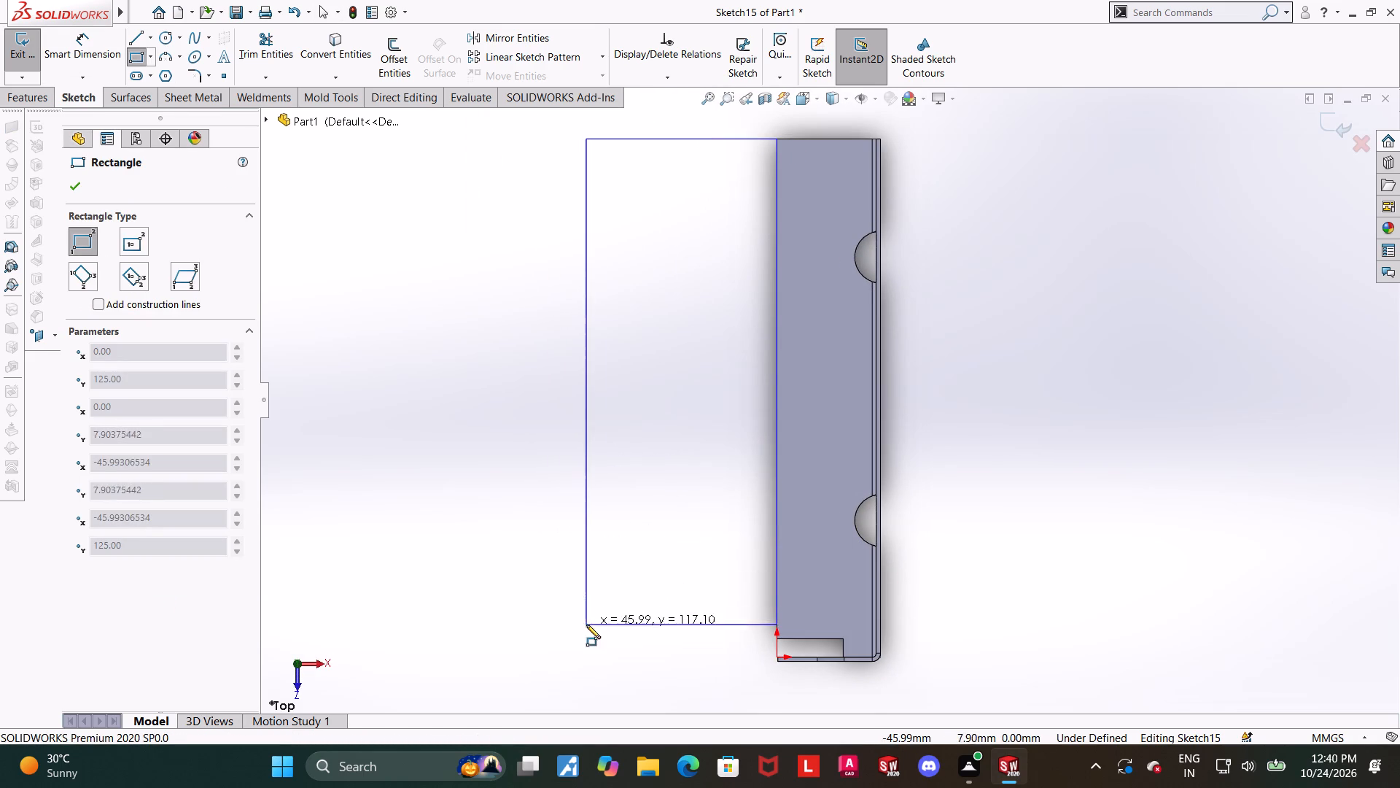
{"action": "left_click", "coordinate": [583, 662]}
{"action": "key", "text": "Escape"}
{"action": "left_click", "coordinate": [711, 698]}
Make the rectangle's short side at the edge-flange end collinear with the narrow leg's outer end edge.
{"action": "scroll", "coordinate": [863, 679], "scroll_direction": "down", "scroll_amount": 2}
{"action": "middle_click_drag", "start_coordinate": [860, 674], "coordinate": [858, 671]}
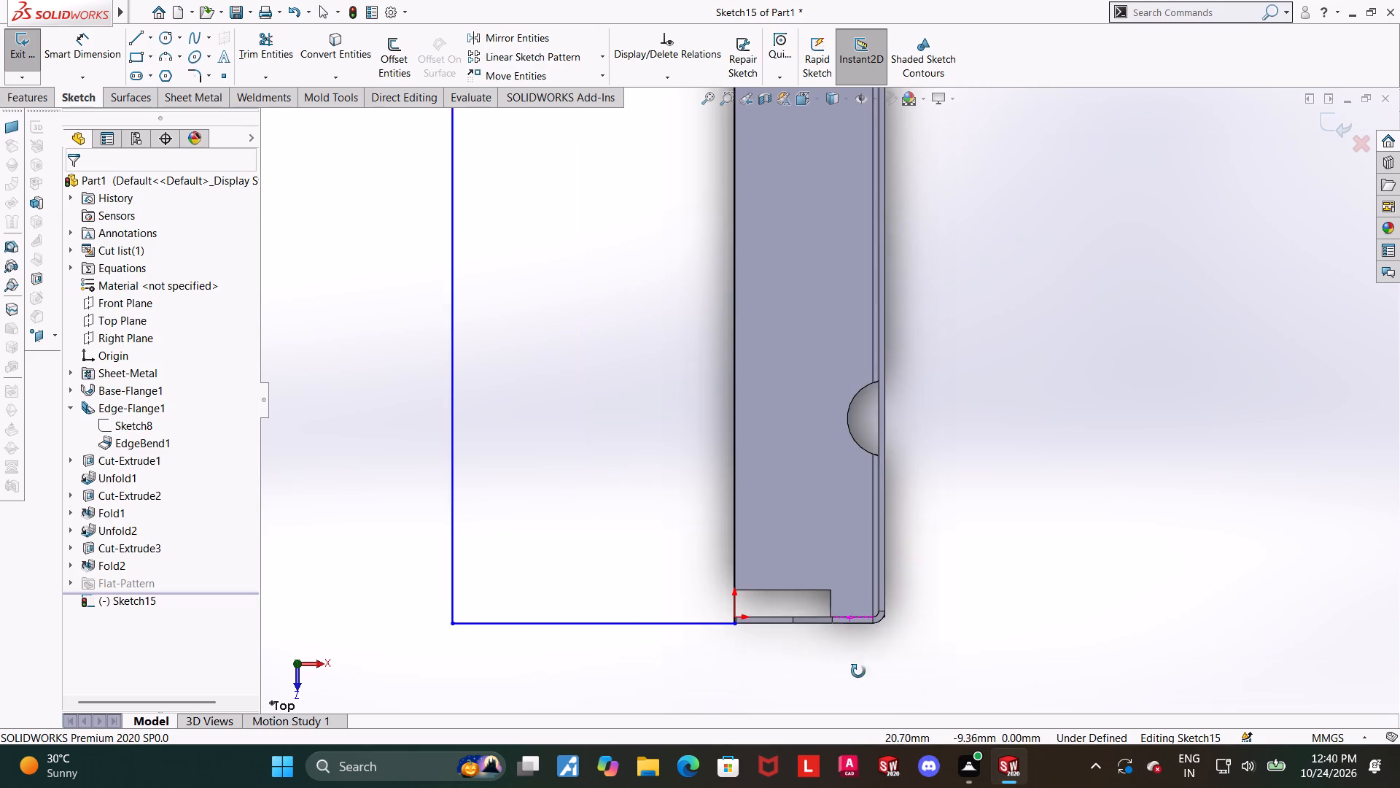
{"action": "middle_click_drag", "start_coordinate": [858, 671], "coordinate": [863, 603]}
{"action": "scroll", "coordinate": [908, 650], "scroll_direction": "up", "scroll_amount": 5}
{"action": "scroll", "coordinate": [823, 560], "scroll_direction": "down", "scroll_amount": 5}
{"action": "middle_click_drag", "start_coordinate": [808, 511], "coordinate": [807, 464]}
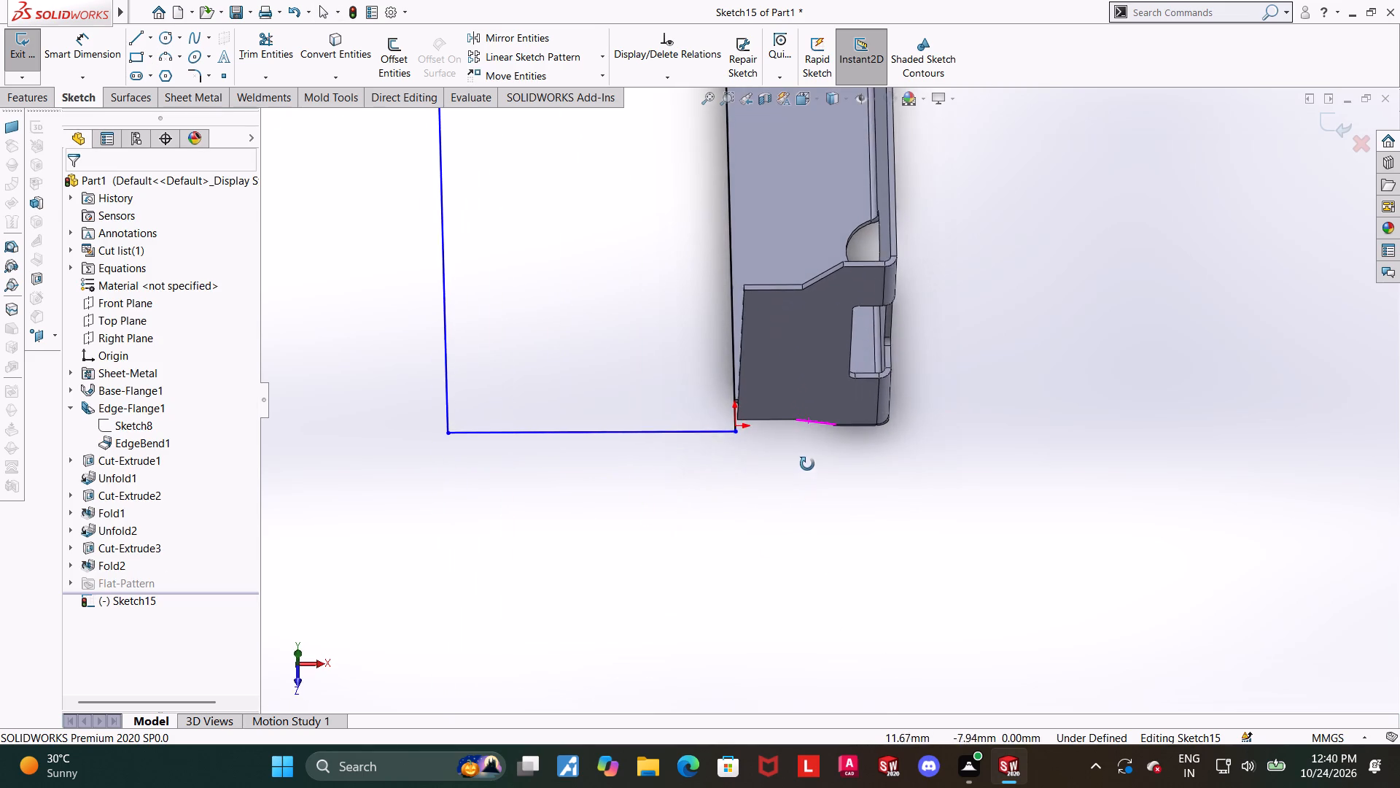
{"action": "middle_click_drag", "start_coordinate": [807, 464], "coordinate": [807, 463]}
{"action": "scroll", "coordinate": [804, 433], "scroll_direction": "down", "scroll_amount": 3}
{"action": "middle_click_drag", "start_coordinate": [804, 433], "coordinate": [823, 363]}
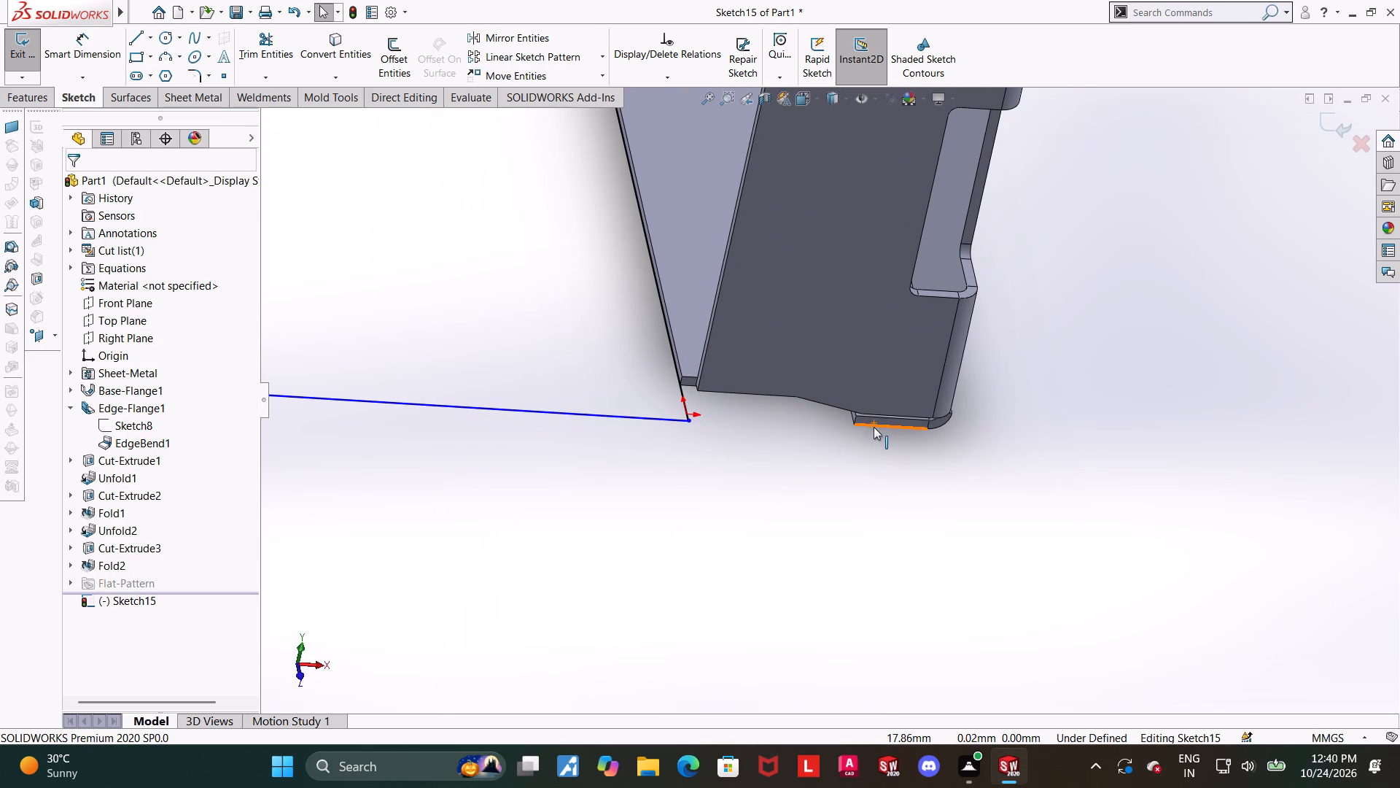
{"action": "left_click", "coordinate": [874, 427]}
{"action": "left_click", "coordinate": [576, 416], "text": "ctrl"}
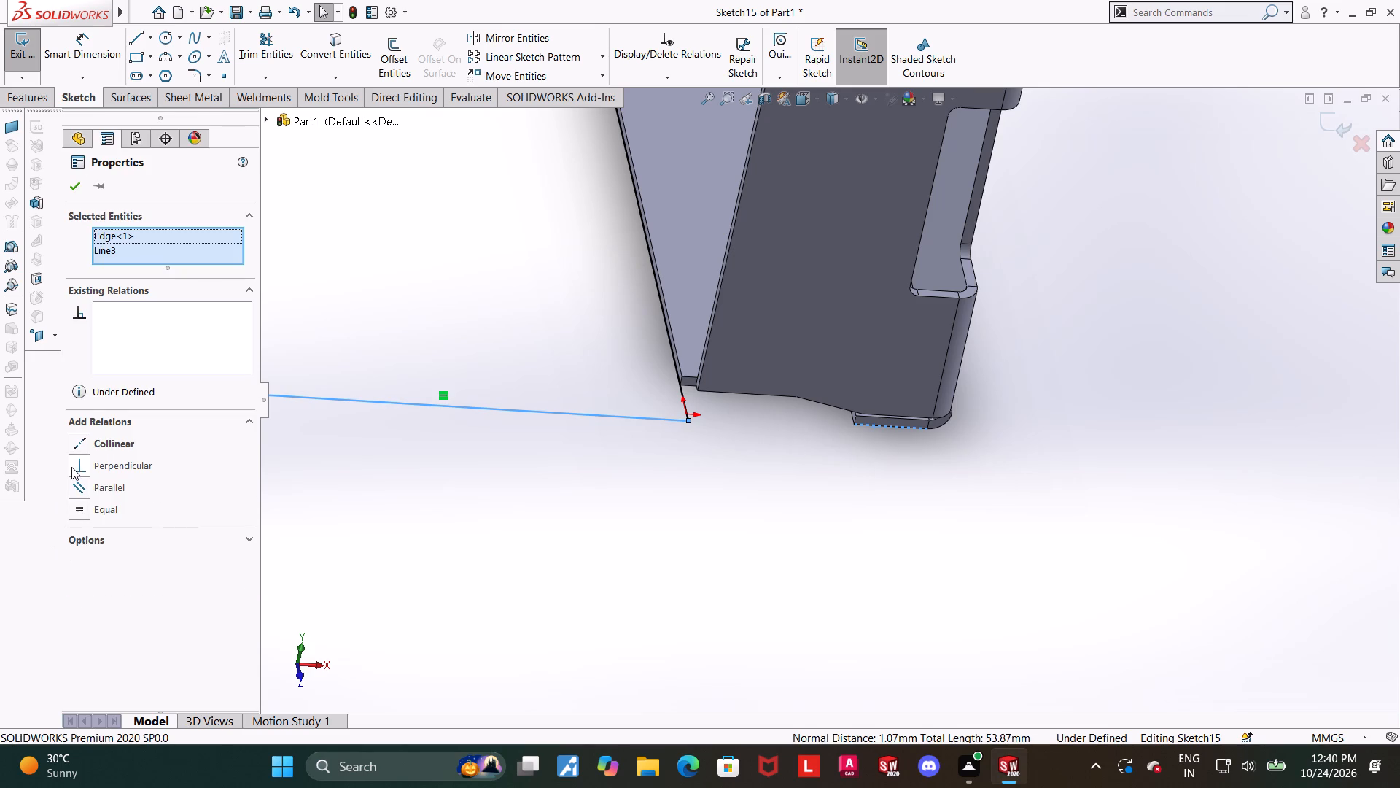
{"action": "left_click", "coordinate": [80, 443]}
Dimension the rectangle's width as 25 mm in the top view.
{"action": "scroll", "coordinate": [563, 498], "scroll_direction": "up", "scroll_amount": 4}
{"action": "left_click_drag", "start_coordinate": [563, 498], "coordinate": [569, 495]}
{"action": "scroll", "coordinate": [795, 439], "scroll_direction": "up", "scroll_amount": 6}
{"action": "middle_click_drag", "start_coordinate": [809, 327], "coordinate": [780, 368]}
{"action": "left_click", "coordinate": [803, 98]}
{"action": "left_click", "coordinate": [669, 363]}
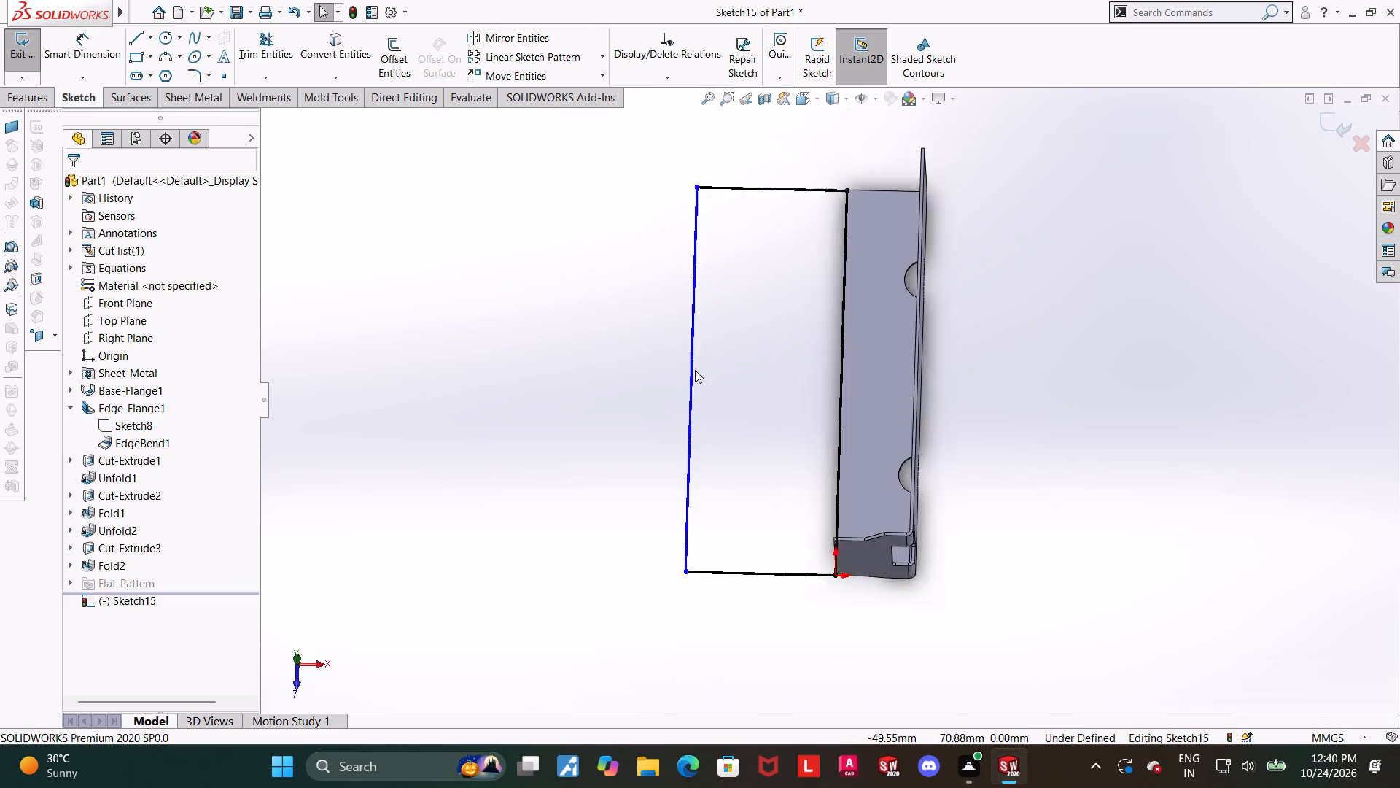
{"action": "left_click", "coordinate": [88, 55]}
{"action": "scroll", "coordinate": [682, 158], "scroll_direction": "up", "scroll_amount": 1}
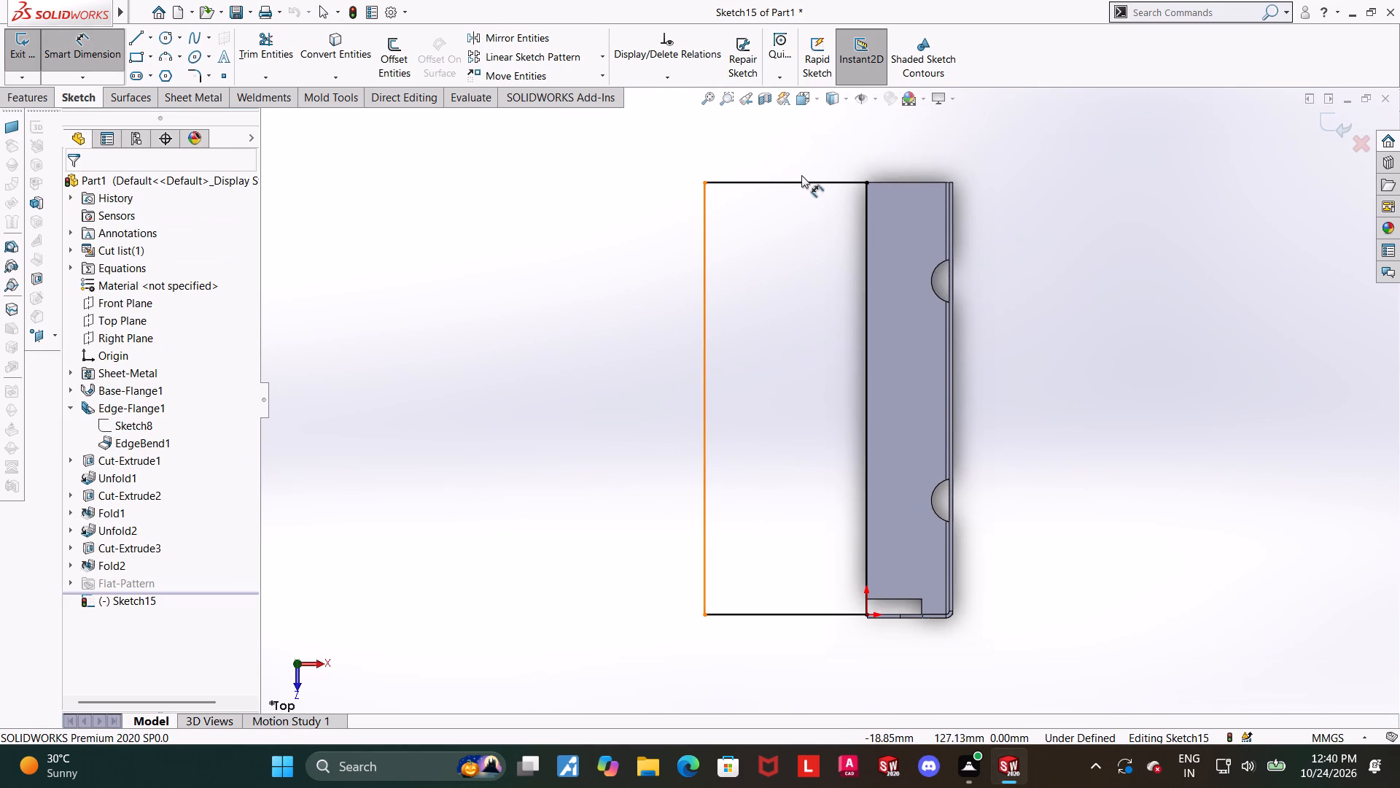
{"action": "left_click", "coordinate": [804, 181]}
{"action": "left_click", "coordinate": [812, 135]}
{"action": "key", "text": "2"}
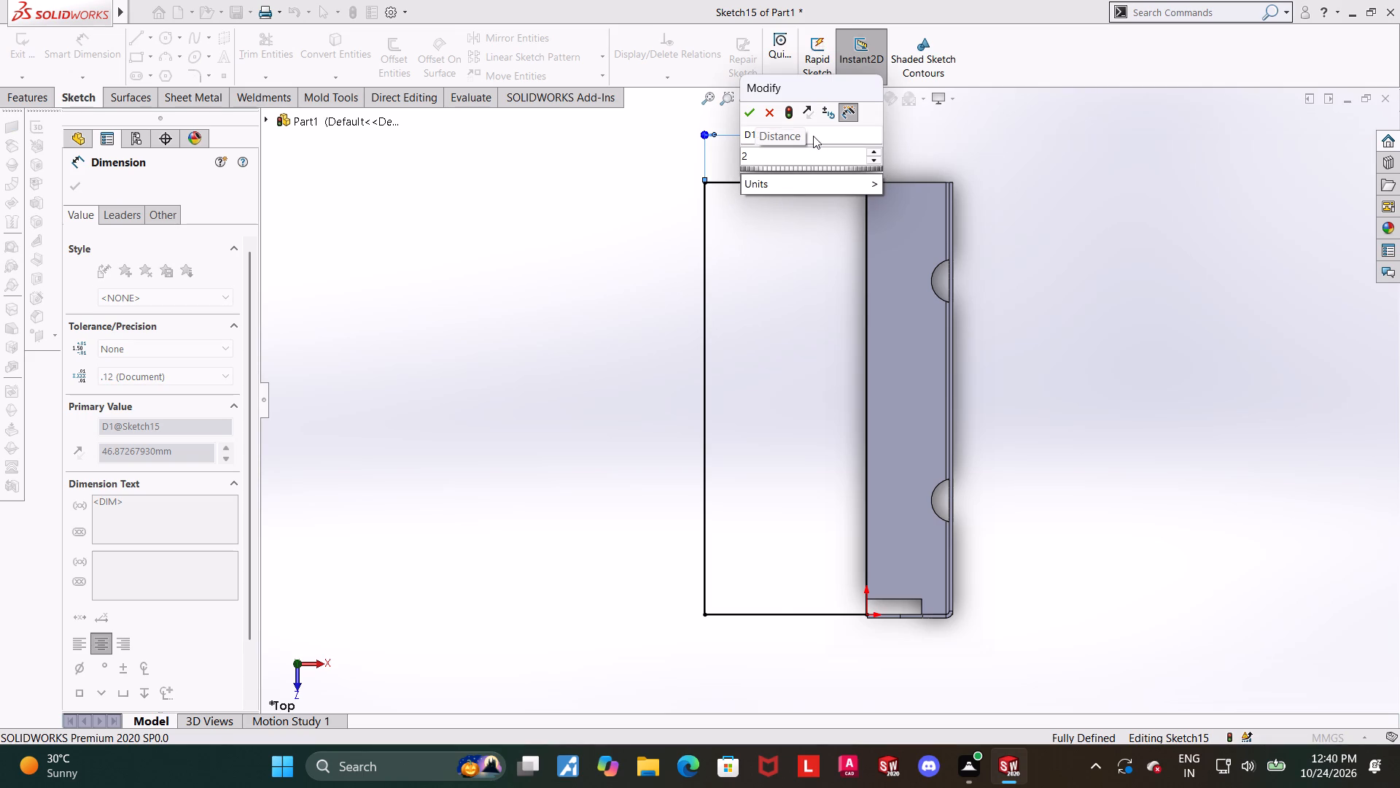
{"action": "key", "text": "5"}
{"action": "key", "text": "Return"}
{"action": "key", "text": "Escape"}
Close the sketch and turn the rectangle into a tab with Base Flange/Tab, keeping Merge result on.
{"action": "scroll", "coordinate": [1399, 406], "scroll_direction": "up", "scroll_amount": 3}
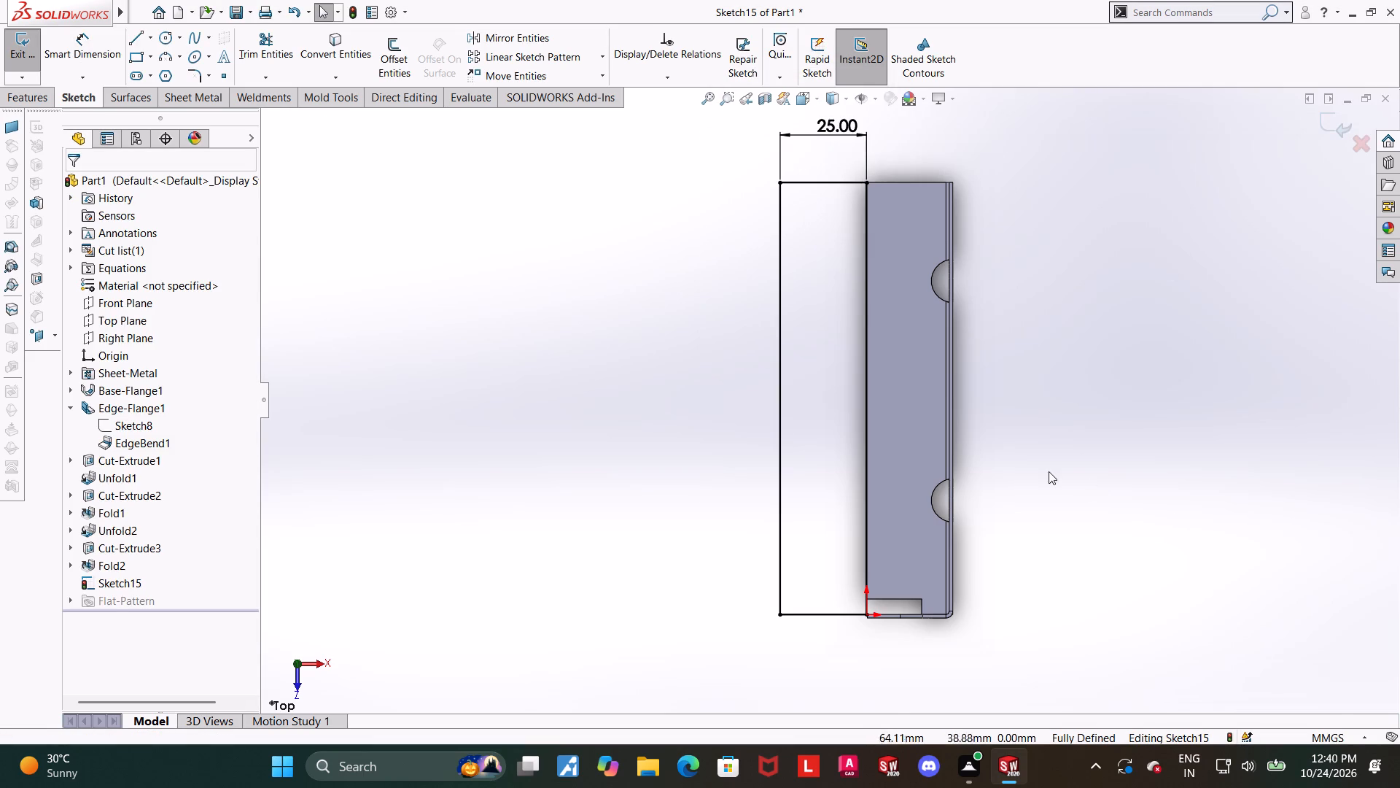
{"action": "scroll", "coordinate": [1024, 464], "scroll_direction": "up", "scroll_amount": 2}
{"action": "scroll", "coordinate": [994, 457], "scroll_direction": "down", "scroll_amount": 2}
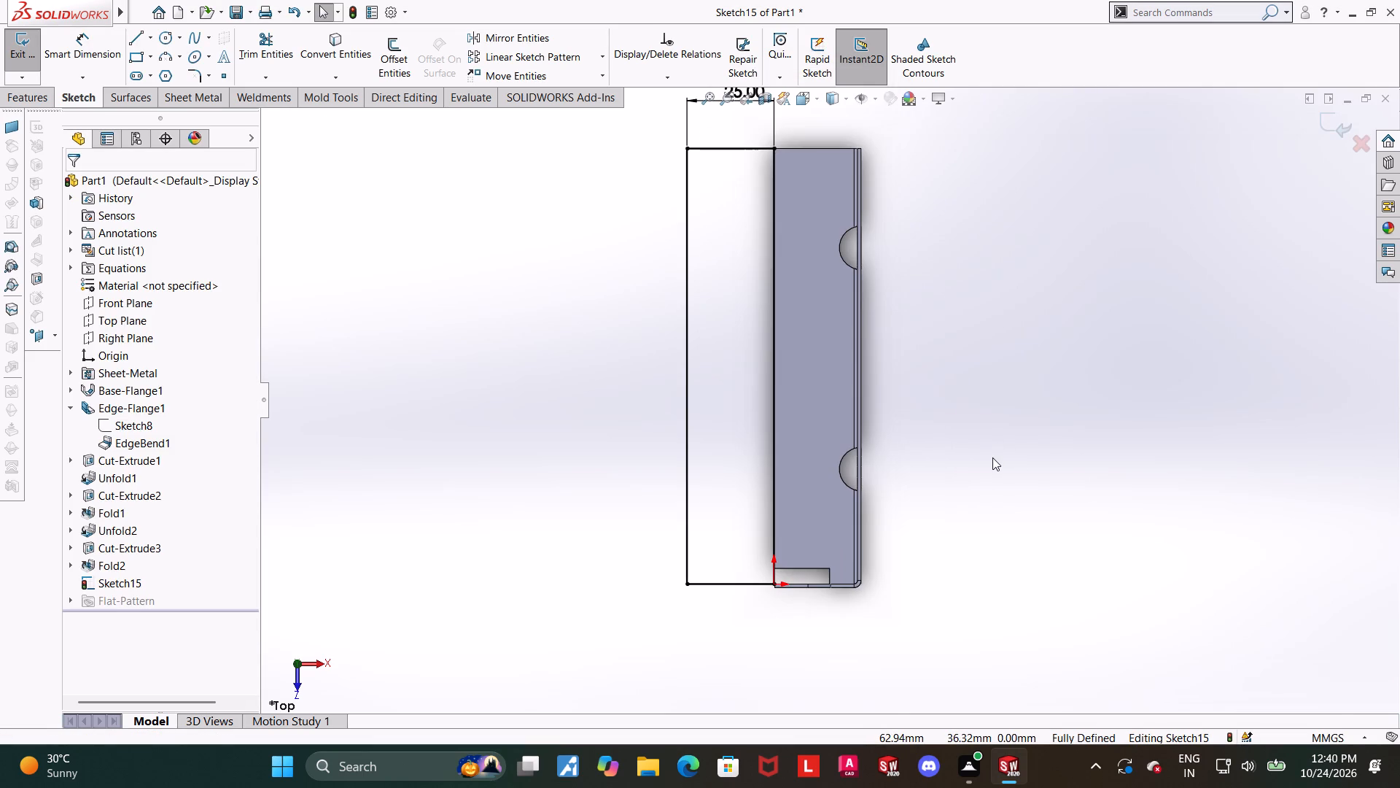
{"action": "left_click", "coordinate": [1332, 126]}
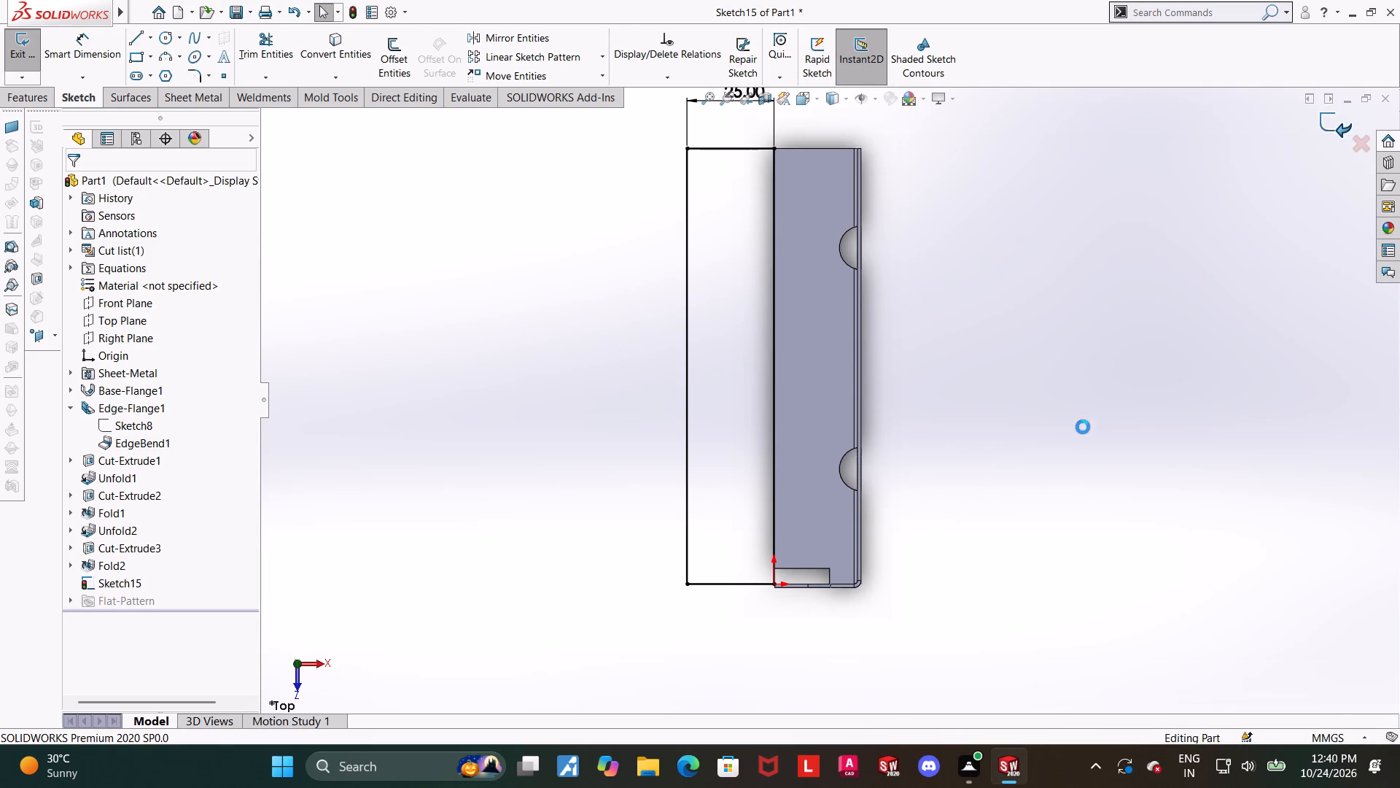
{"action": "middle_click_drag", "start_coordinate": [1040, 400], "coordinate": [1038, 267]}
{"action": "scroll", "coordinate": [964, 463], "scroll_direction": "down", "scroll_amount": 2}
{"action": "middle_click_drag", "start_coordinate": [954, 444], "coordinate": [960, 383]}
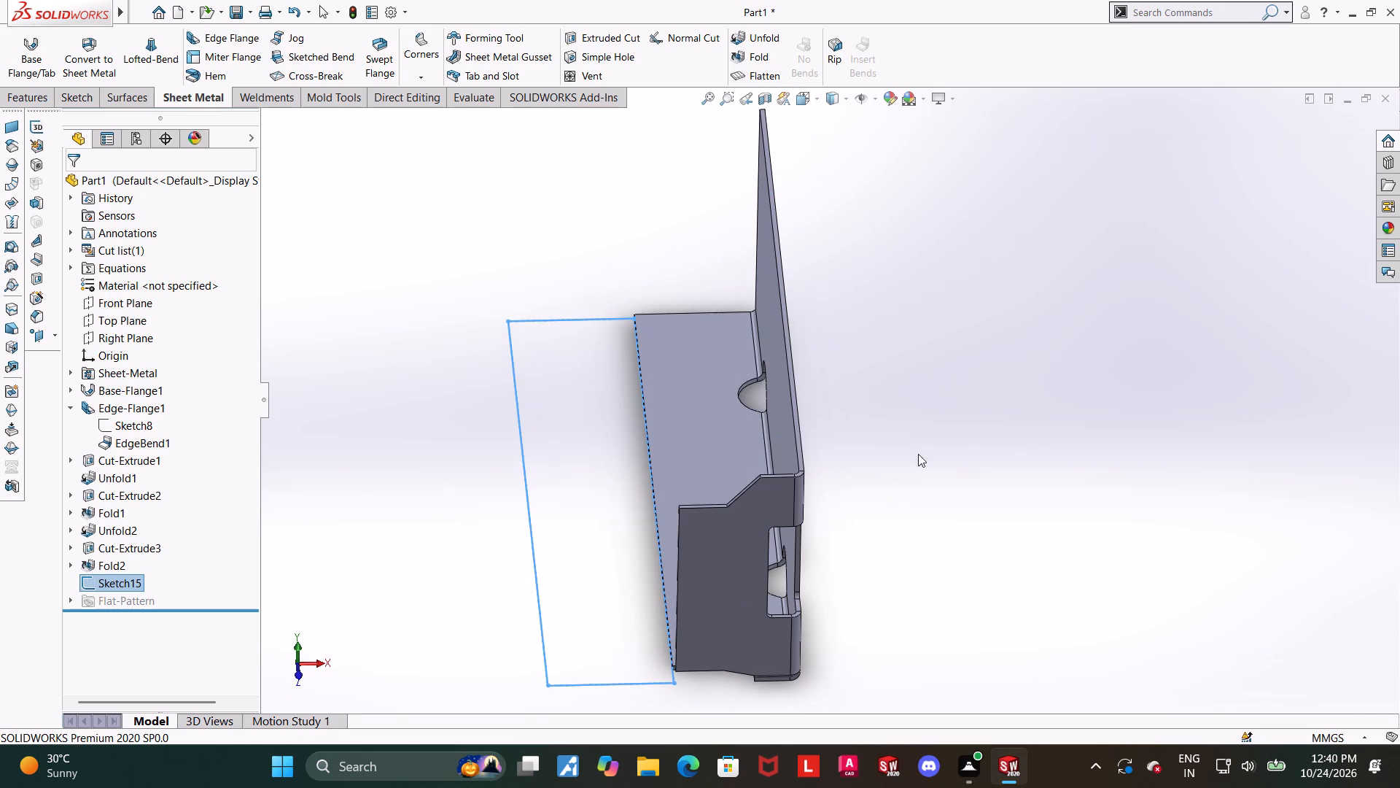
{"action": "scroll", "coordinate": [743, 509], "scroll_direction": "up", "scroll_amount": 1}
{"action": "left_click", "coordinate": [17, 48]}
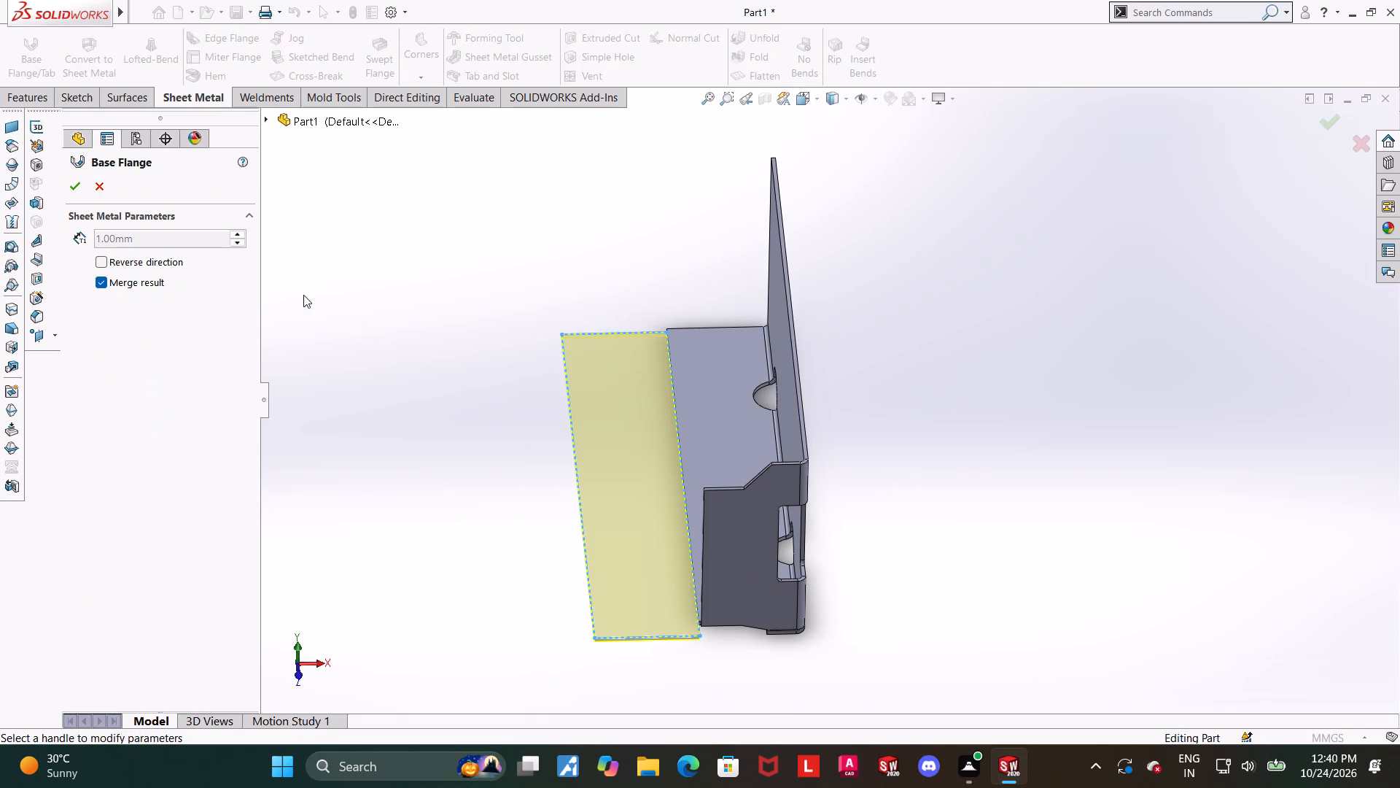
{"action": "left_click", "coordinate": [74, 183]}
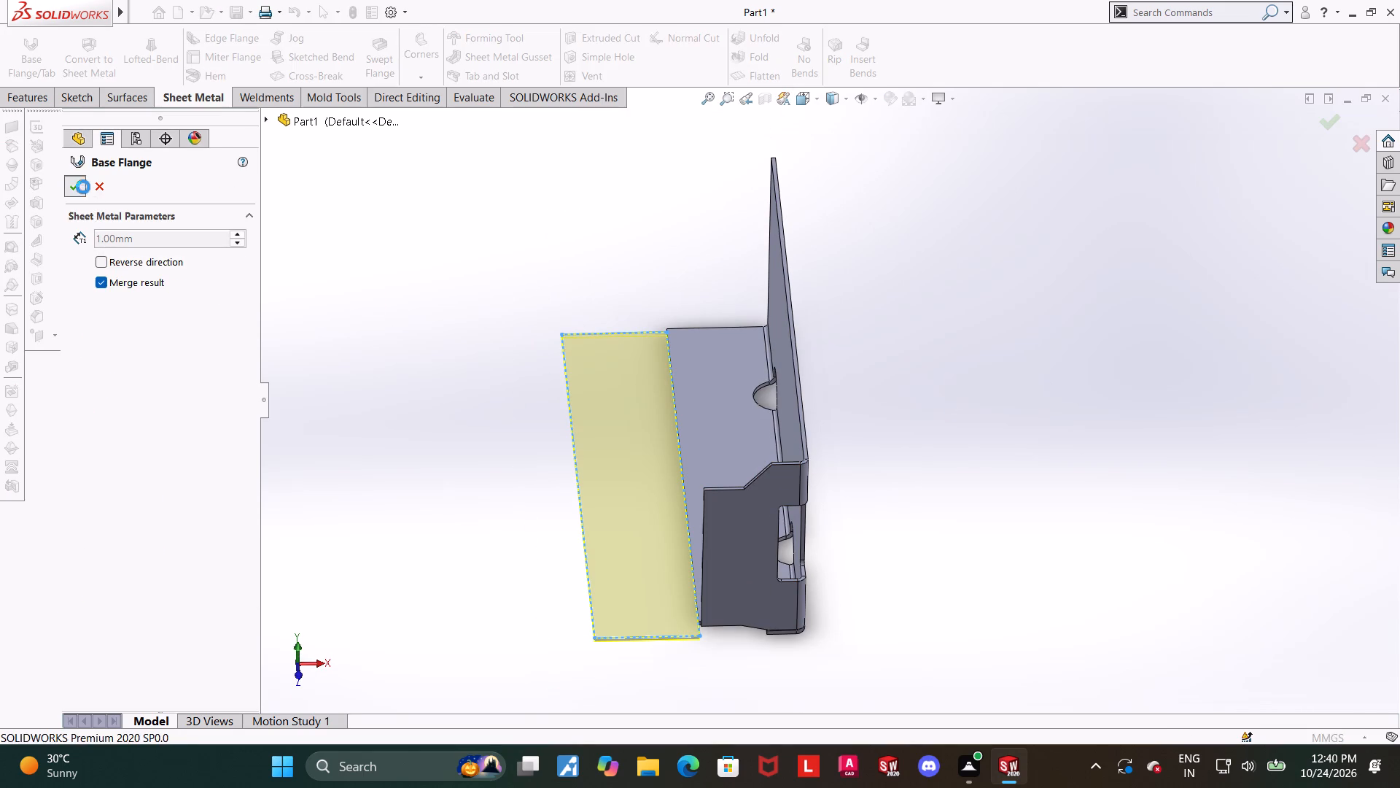
{"action": "left_click", "coordinate": [1196, 470]}
{"action": "left_click", "coordinate": [603, 12]}
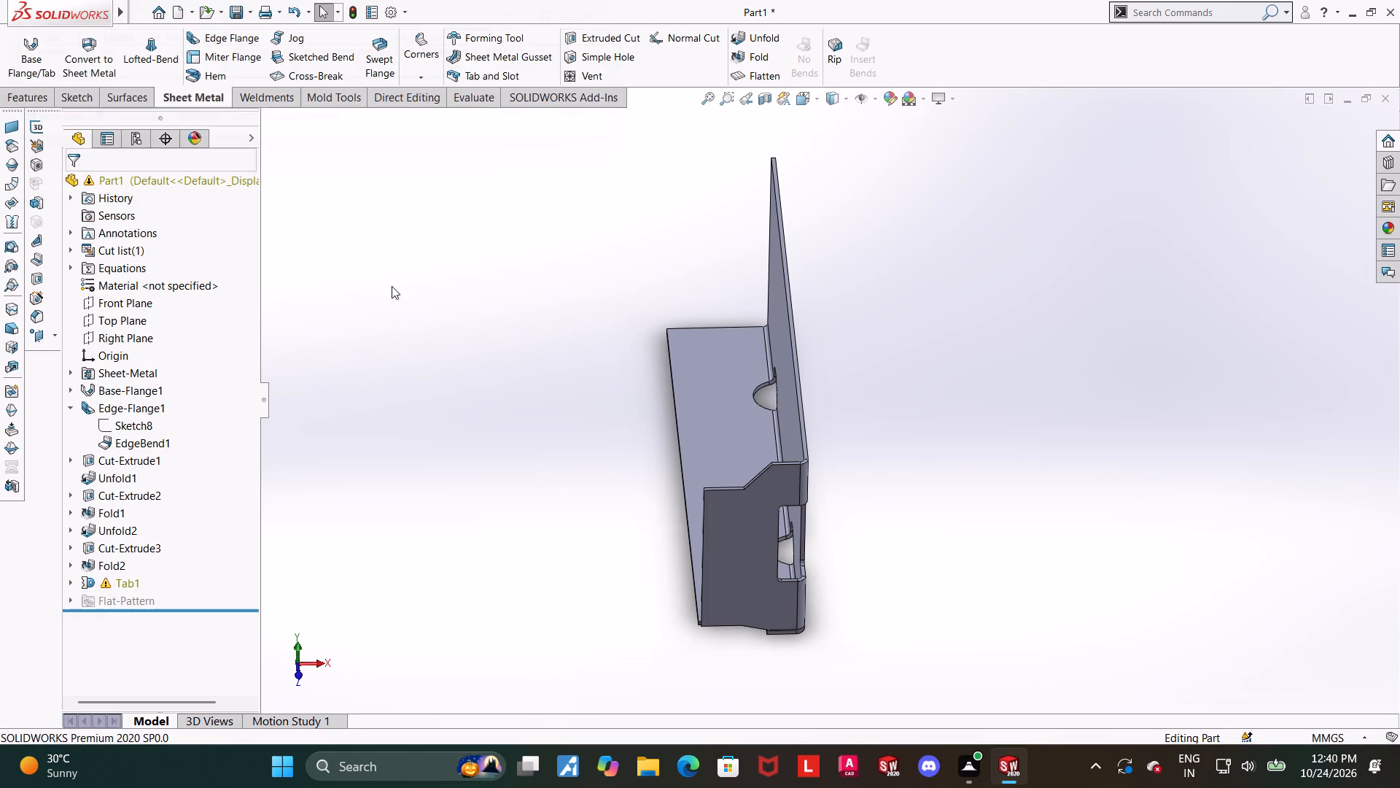
Edit the new tab feature and reverse its thickness direction to line up with the narrow leg.
{"action": "left_click", "coordinate": [111, 580]}
{"action": "left_click", "coordinate": [125, 531]}
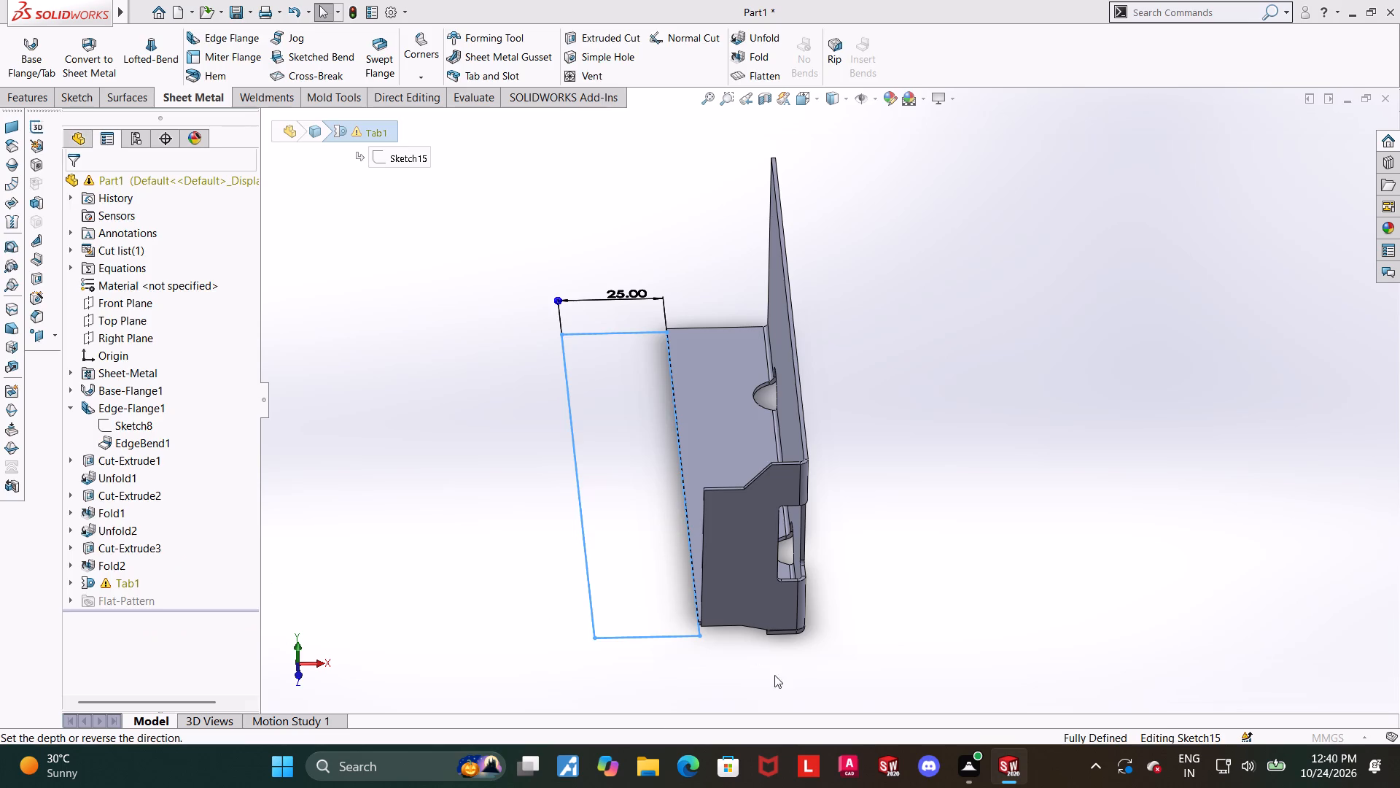
{"action": "middle_click_drag", "start_coordinate": [805, 682], "coordinate": [794, 571]}
{"action": "scroll", "coordinate": [678, 557], "scroll_direction": "down", "scroll_amount": 3}
{"action": "middle_click_drag", "start_coordinate": [698, 487], "coordinate": [717, 455]}
{"action": "scroll", "coordinate": [727, 433], "scroll_direction": "down", "scroll_amount": 4}
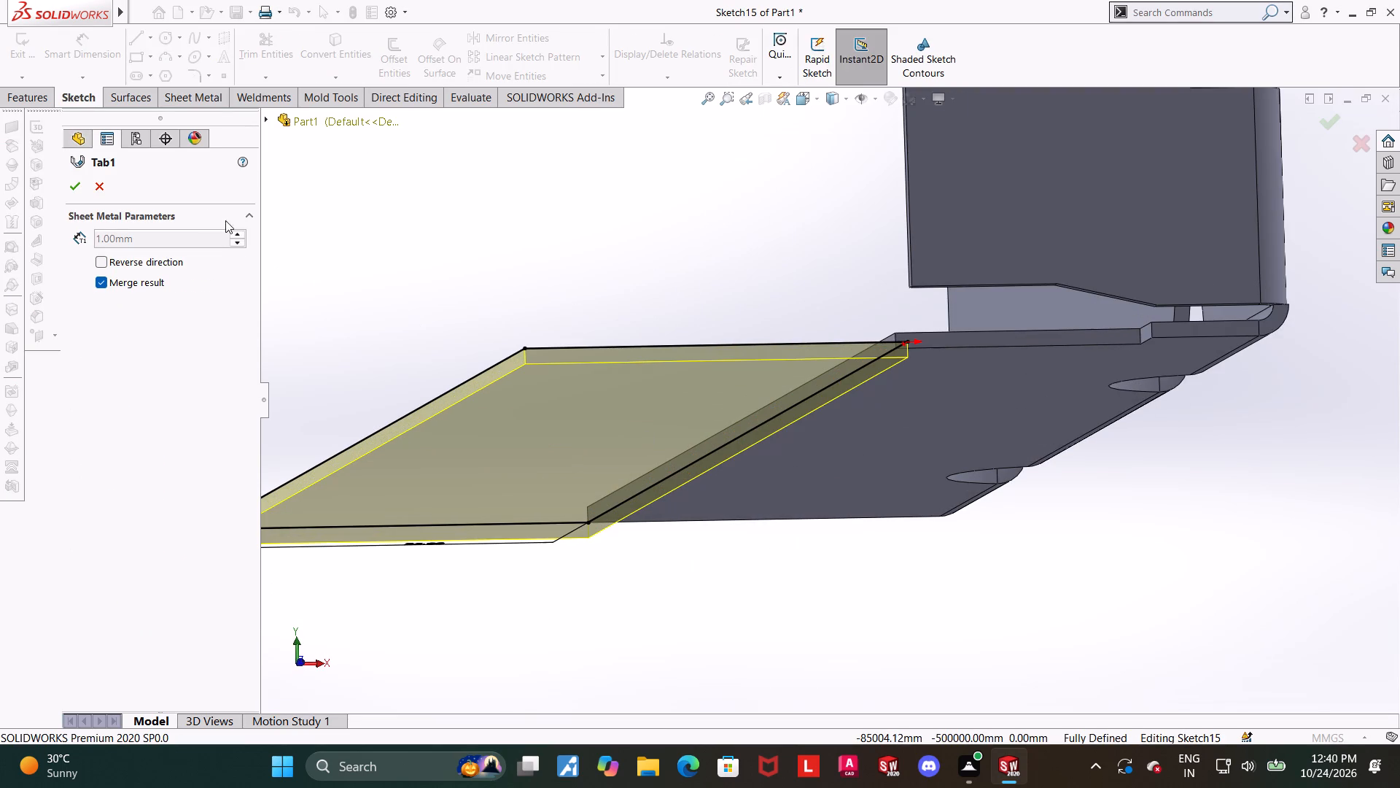
{"action": "left_click", "coordinate": [105, 257]}
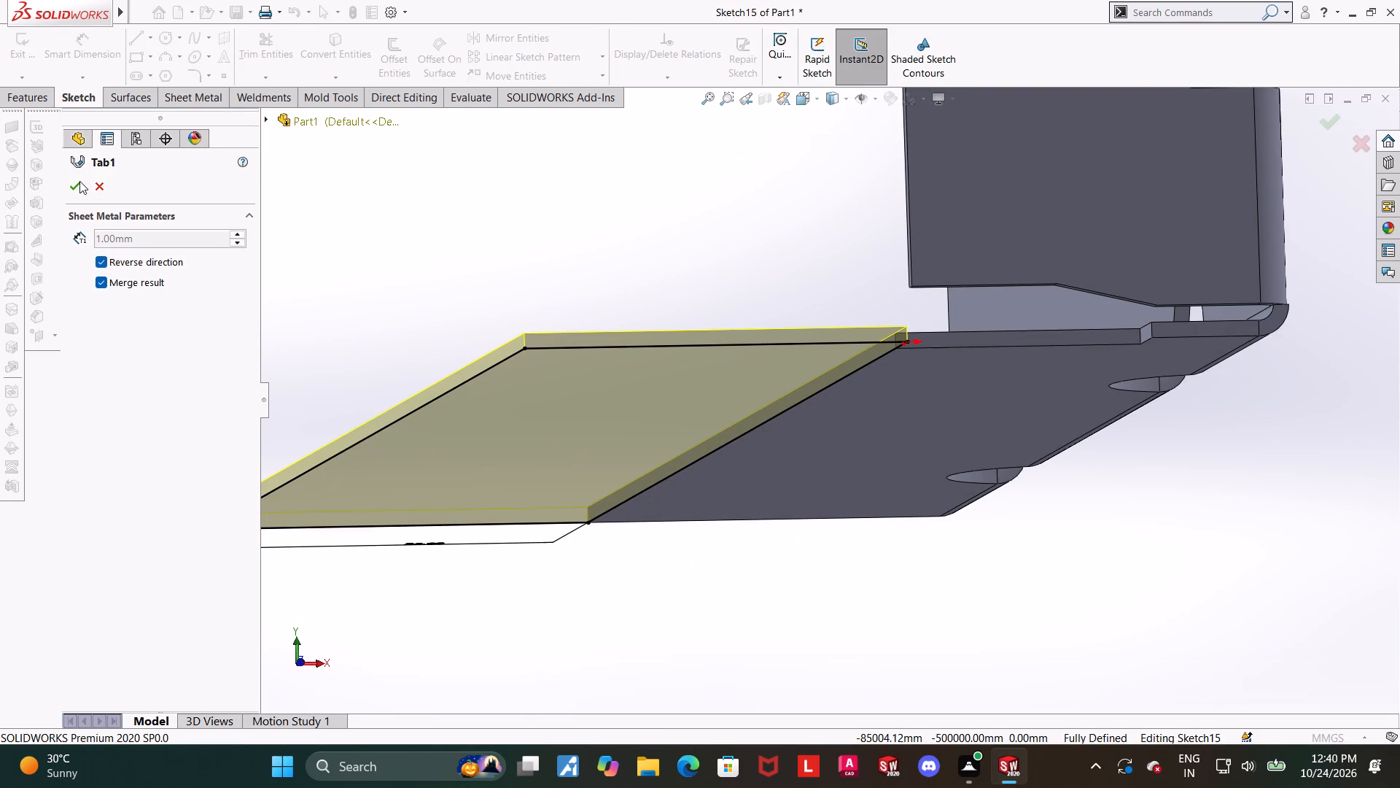
{"action": "left_click", "coordinate": [79, 181]}
Inspect the widened leg, checking where the tab meets the sheet and the notch beneath the edge flange.
{"action": "scroll", "coordinate": [1064, 310], "scroll_direction": "up", "scroll_amount": 3}
{"action": "middle_click_drag", "start_coordinate": [1043, 337], "coordinate": [1039, 432]}
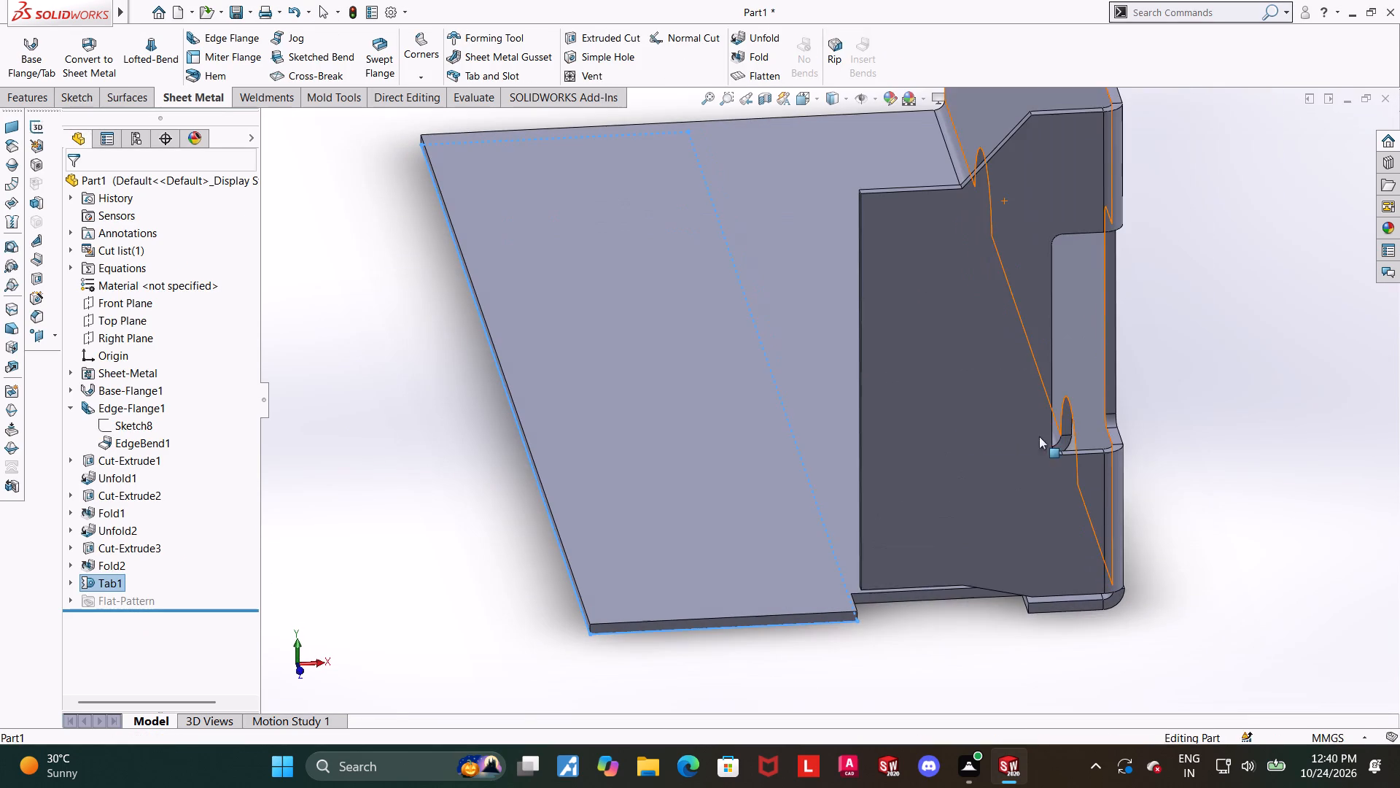
{"action": "left_click", "coordinate": [914, 654]}
{"action": "scroll", "coordinate": [916, 653], "scroll_direction": "up", "scroll_amount": 3}
{"action": "middle_click_drag", "start_coordinate": [1116, 355], "coordinate": [1137, 365]}
{"action": "scroll", "coordinate": [1136, 365], "scroll_direction": "up", "scroll_amount": 2}
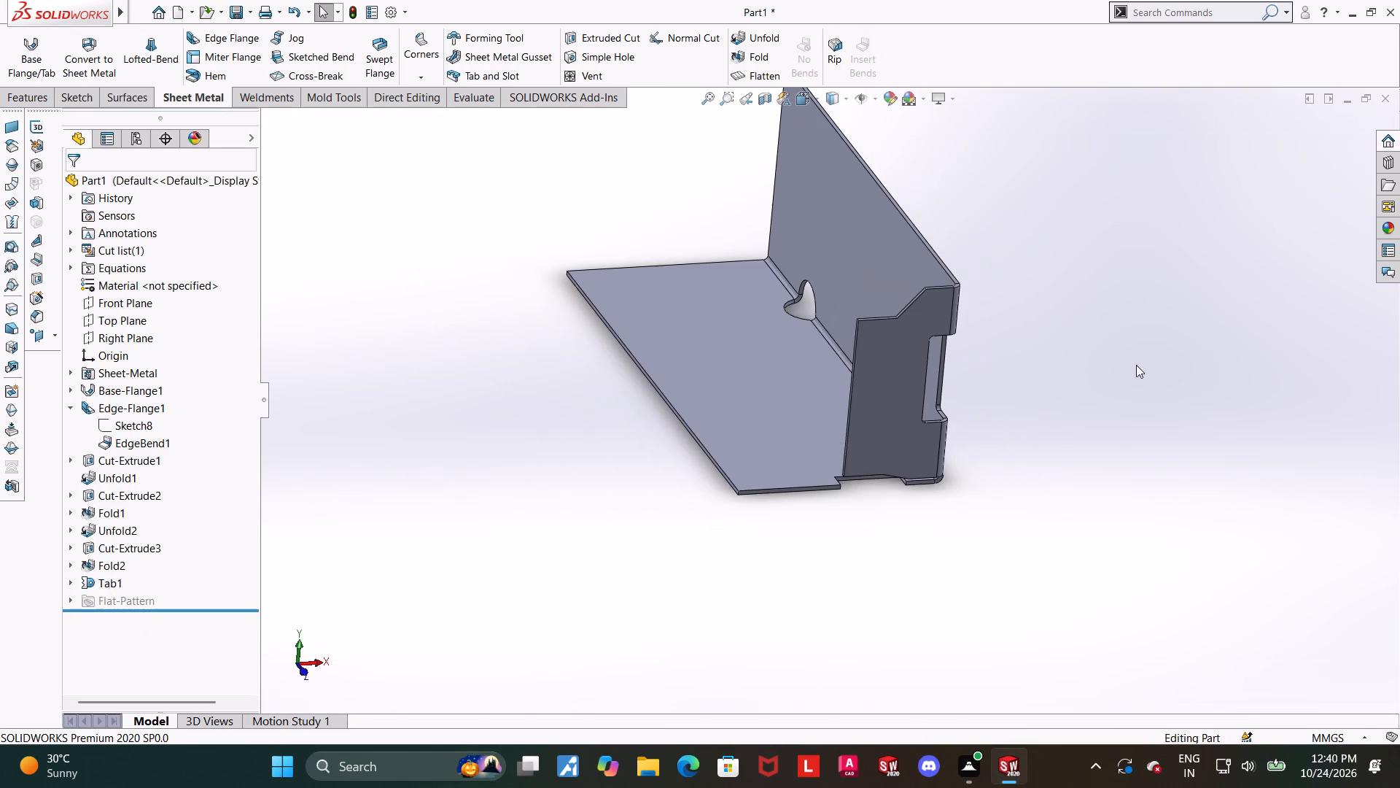
{"action": "scroll", "coordinate": [871, 305], "scroll_direction": "up", "scroll_amount": 3}
{"action": "scroll", "coordinate": [871, 306], "scroll_direction": "down", "scroll_amount": 2}
{"action": "middle_click_drag", "start_coordinate": [948, 358], "coordinate": [938, 360]}
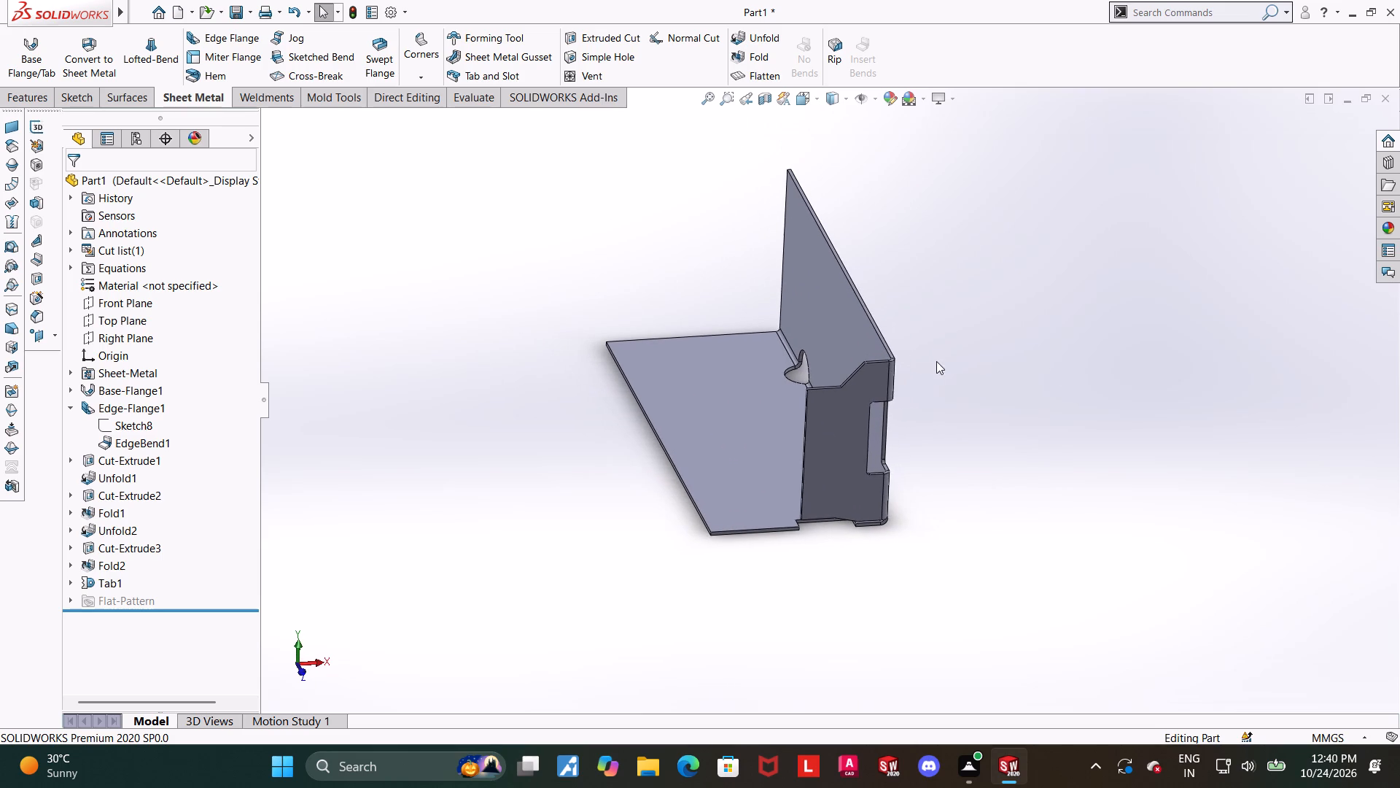
{"action": "scroll", "coordinate": [864, 376], "scroll_direction": "down", "scroll_amount": 1}
{"action": "middle_click_drag", "start_coordinate": [1027, 471], "coordinate": [1035, 468]}
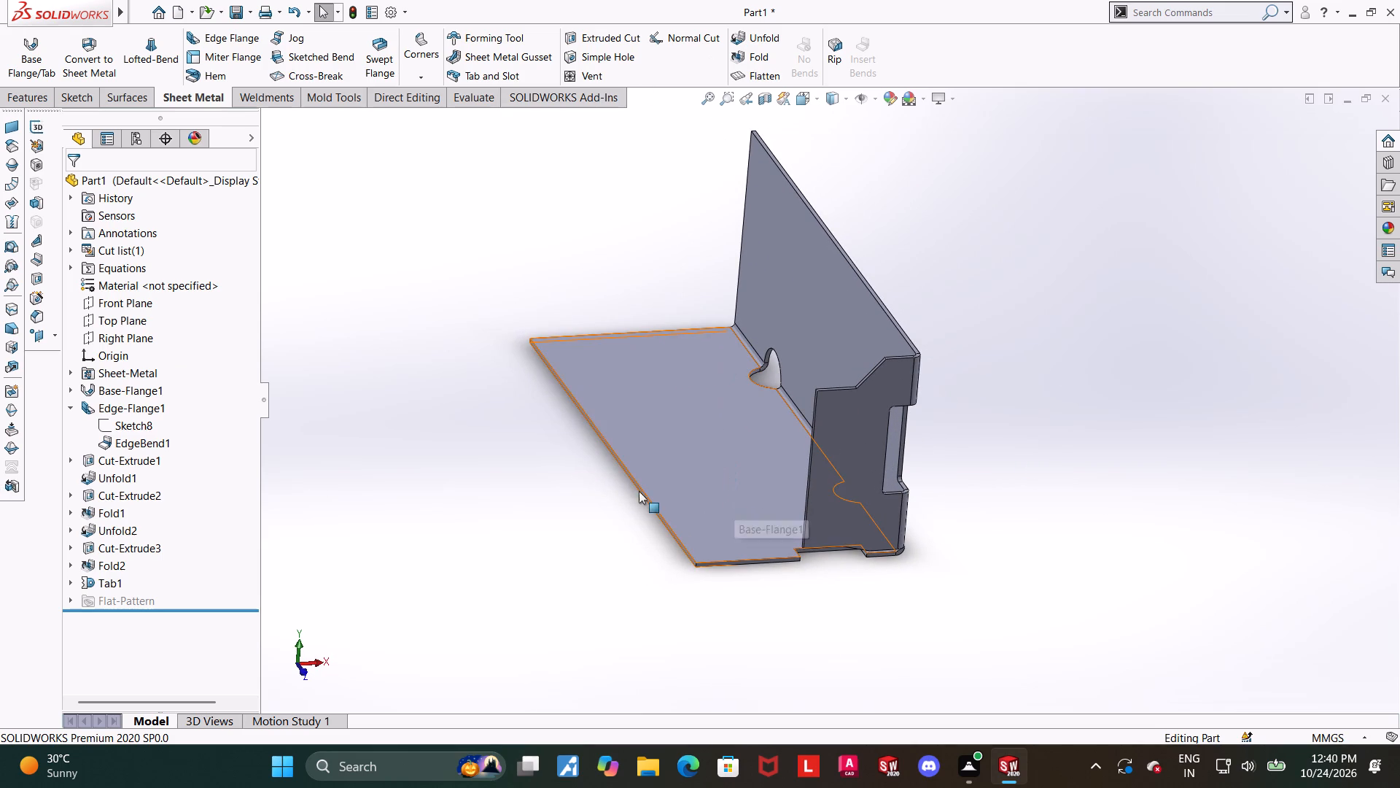
{"action": "middle_click_drag", "start_coordinate": [765, 454], "coordinate": [755, 452]}
{"action": "scroll", "coordinate": [750, 521], "scroll_direction": "down", "scroll_amount": 2}
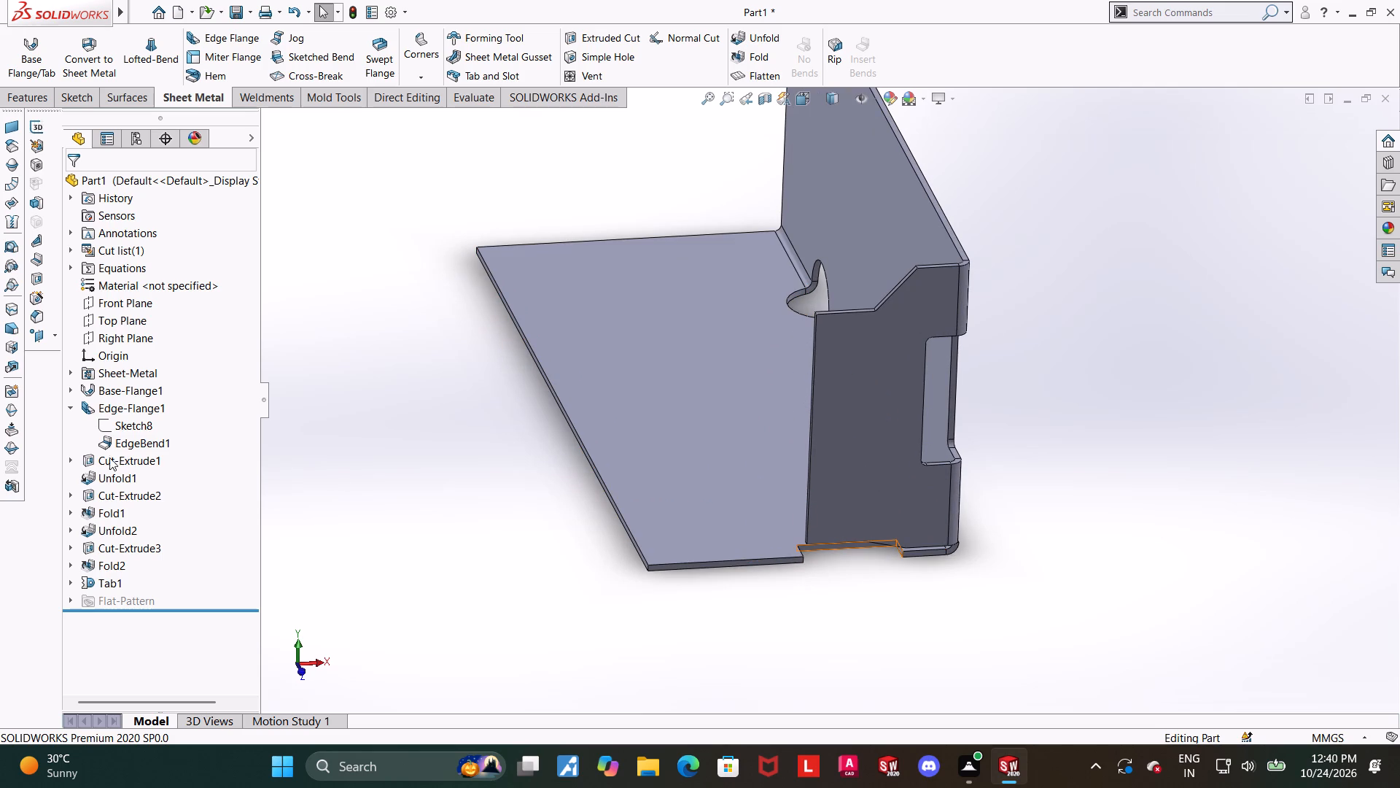
Delete the Cut-Extrude1 feature that notches the sheet edge beneath the edge flange.
{"action": "right_click", "coordinate": [108, 461]}
{"action": "left_click", "coordinate": [145, 542]}
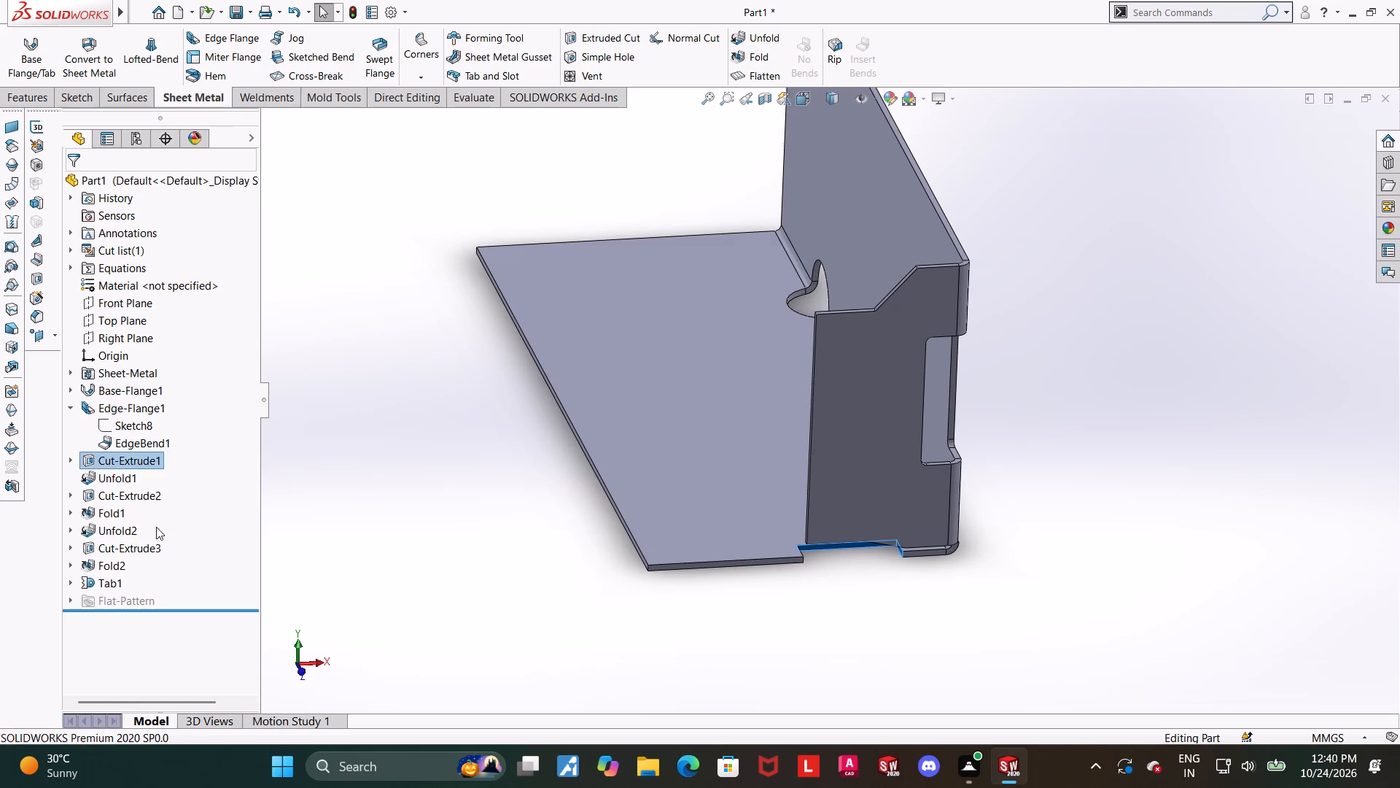
{"action": "left_click", "coordinate": [802, 285]}
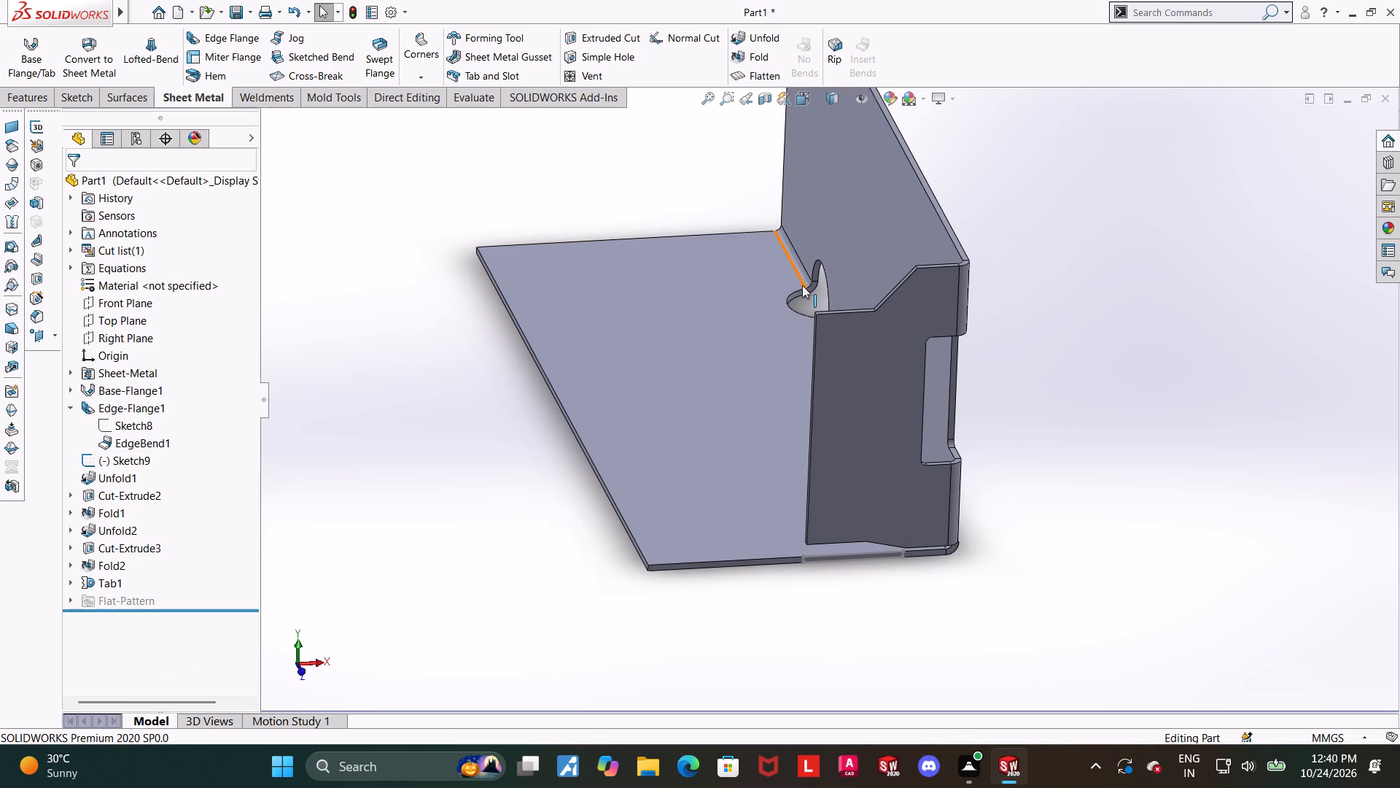
Delete the leftover Sketch9 that defined the removed notch.
{"action": "scroll", "coordinate": [966, 403], "scroll_direction": "up", "scroll_amount": 2}
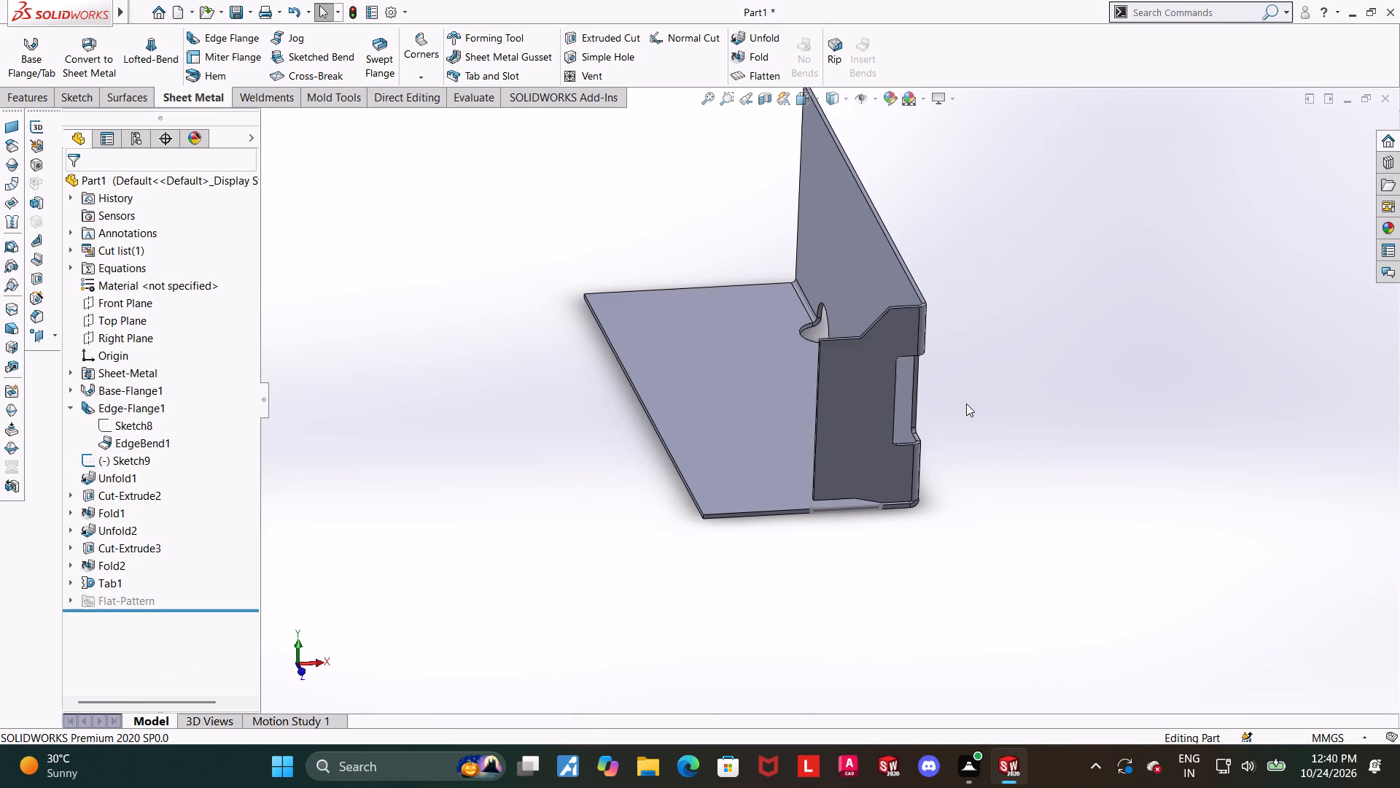
{"action": "scroll", "coordinate": [962, 400], "scroll_direction": "down", "scroll_amount": 2}
{"action": "scroll", "coordinate": [793, 517], "scroll_direction": "down", "scroll_amount": 1}
{"action": "left_click", "coordinate": [759, 641]}
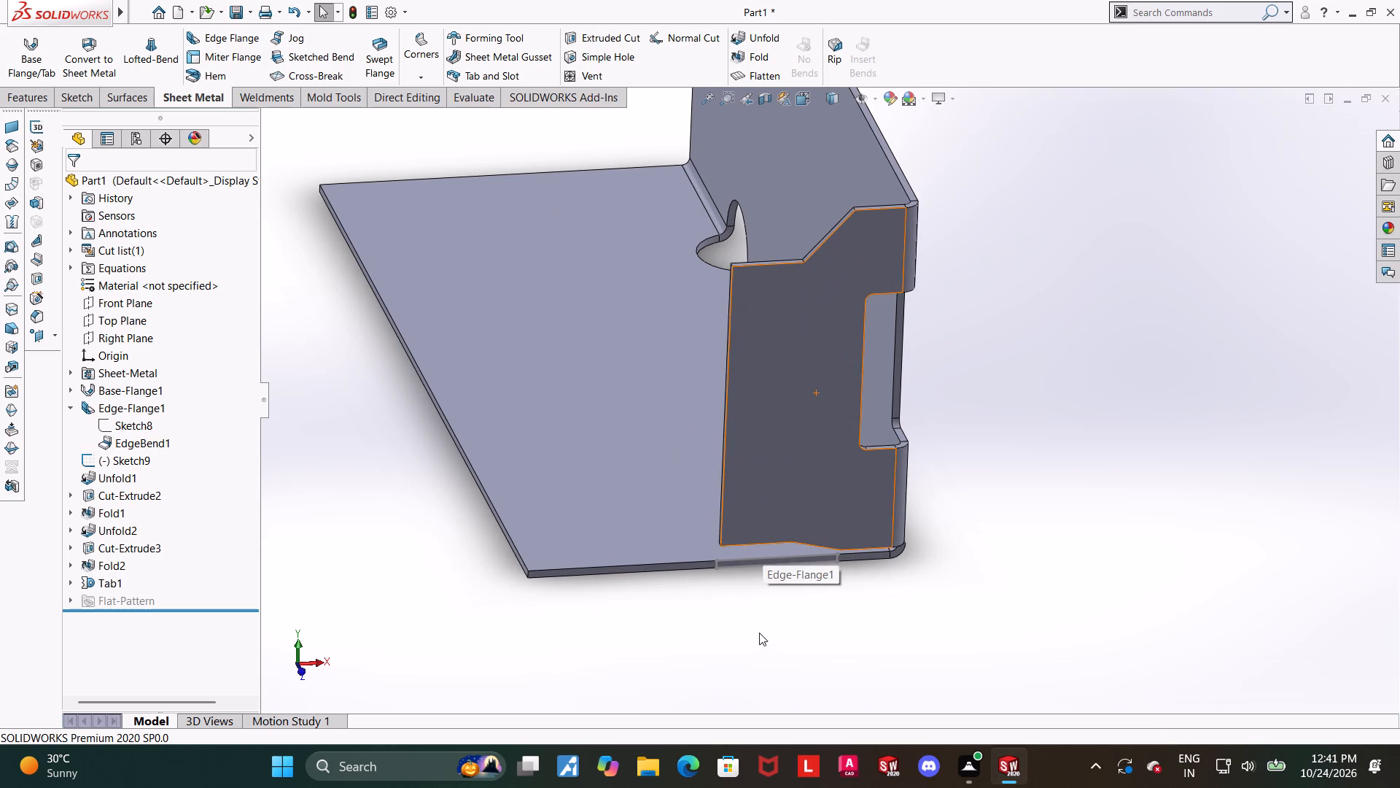
{"action": "right_click", "coordinate": [101, 460]}
{"action": "left_click", "coordinate": [144, 565]}
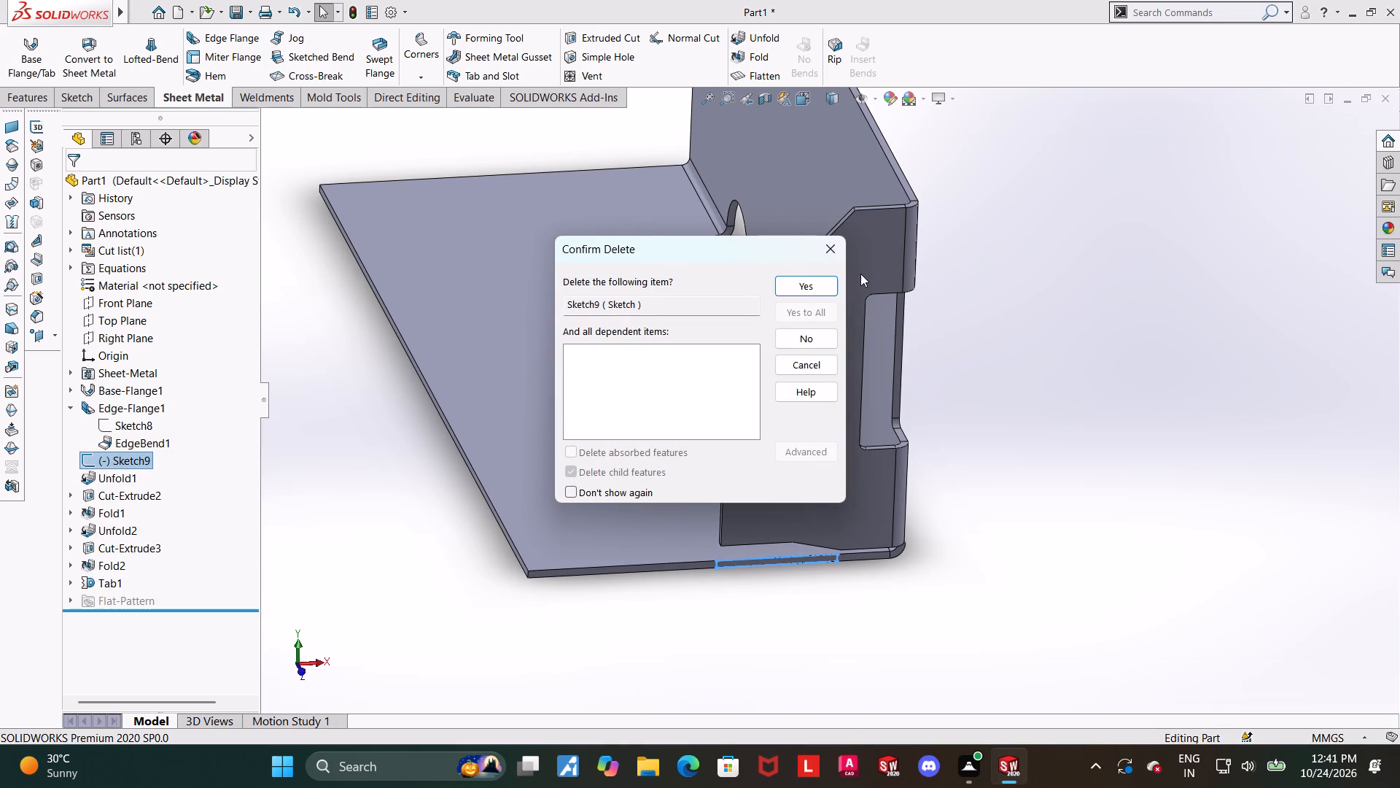
{"action": "left_click", "coordinate": [823, 275]}
Inspect the corner where the edge flange meets the sheet, checking the edge where the notch was removed.
{"action": "scroll", "coordinate": [1060, 427], "scroll_direction": "up", "scroll_amount": 1}
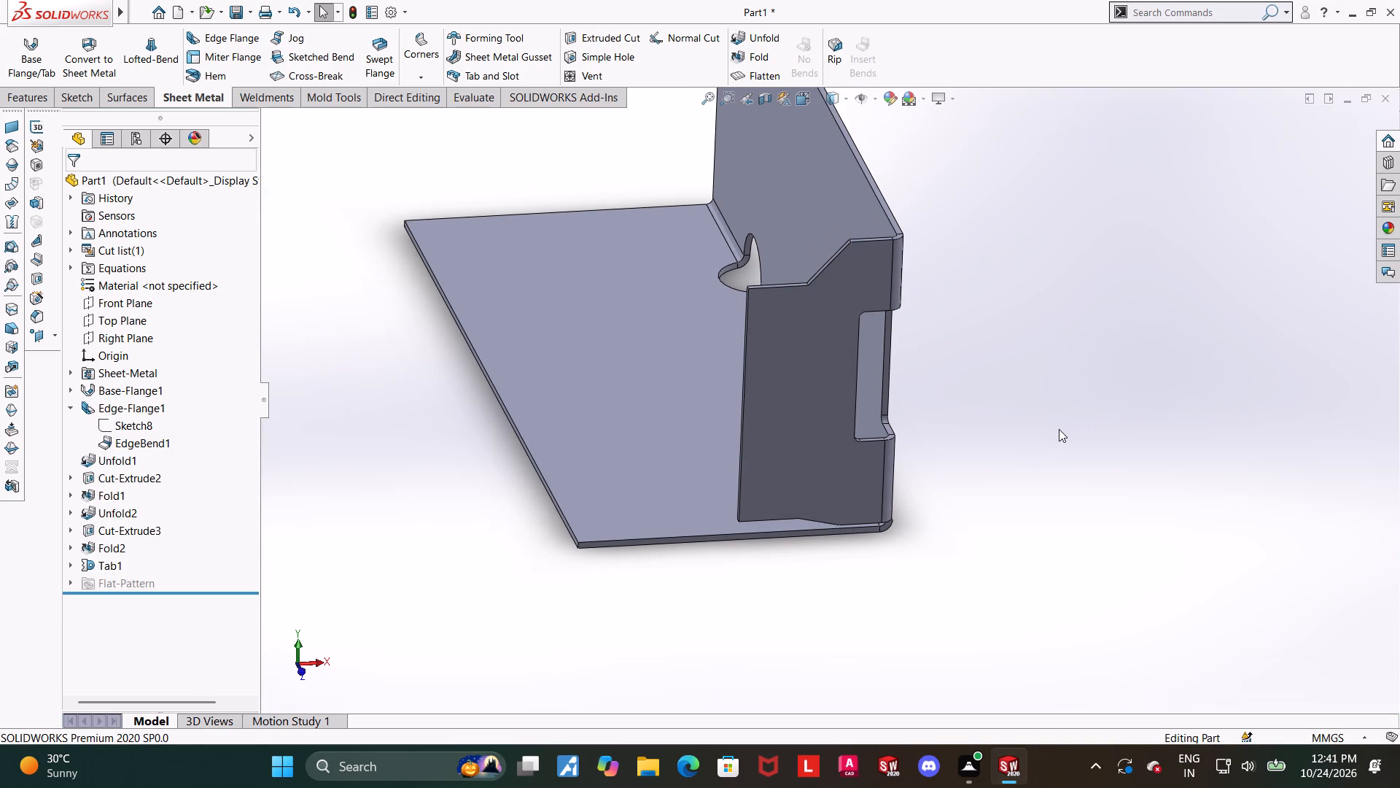
{"action": "scroll", "coordinate": [543, 501], "scroll_direction": "down", "scroll_amount": 2}
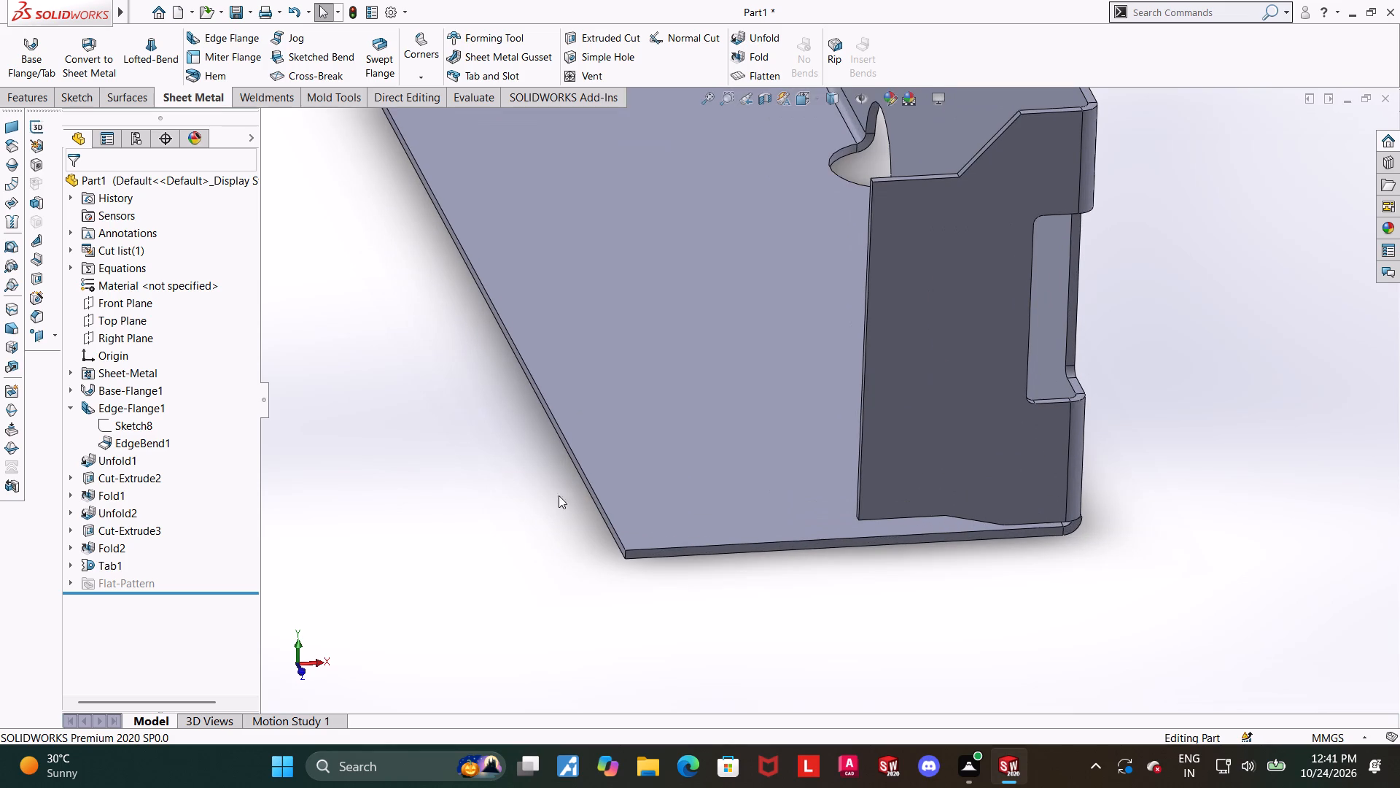
{"action": "middle_click_drag", "start_coordinate": [644, 464], "coordinate": [632, 485]}
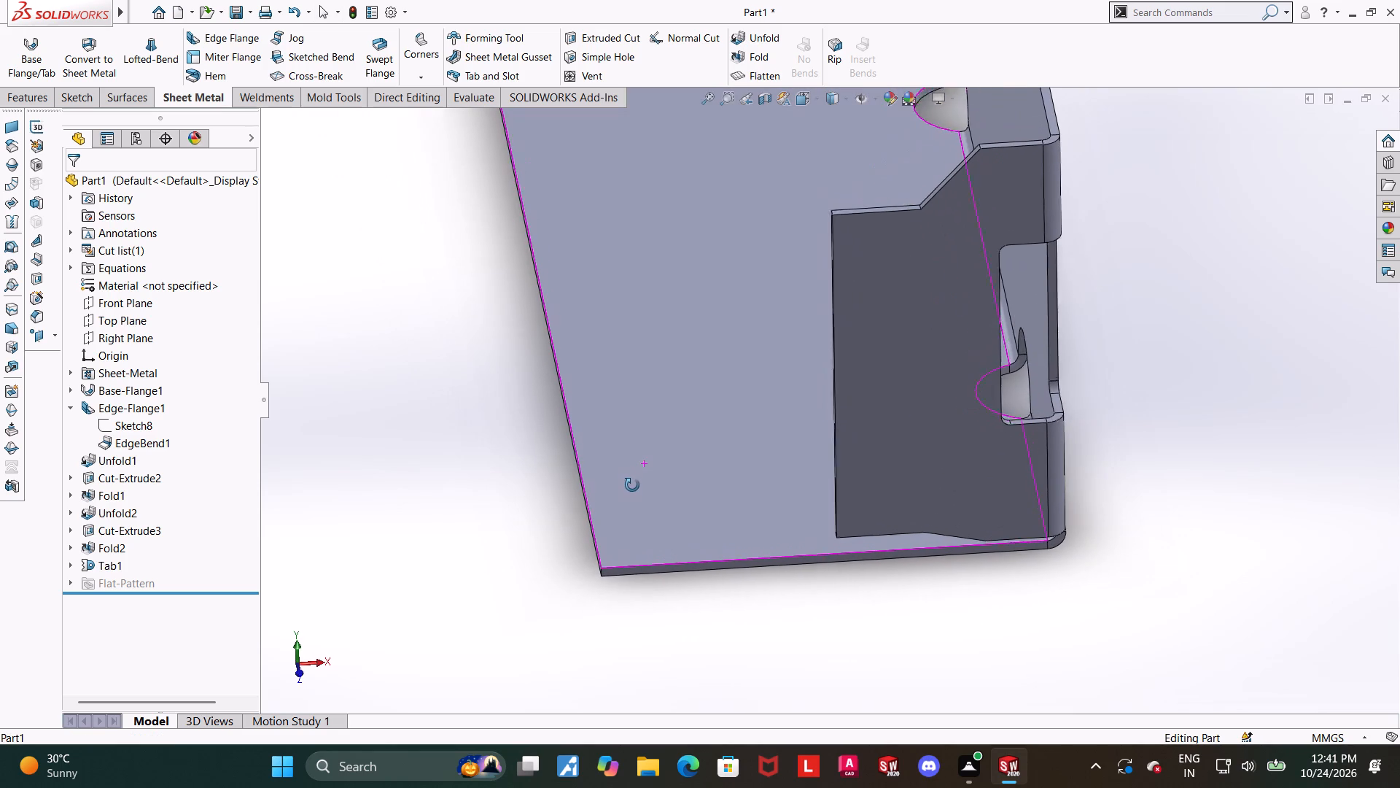
{"action": "middle_click_drag", "start_coordinate": [632, 485], "coordinate": [626, 525]}
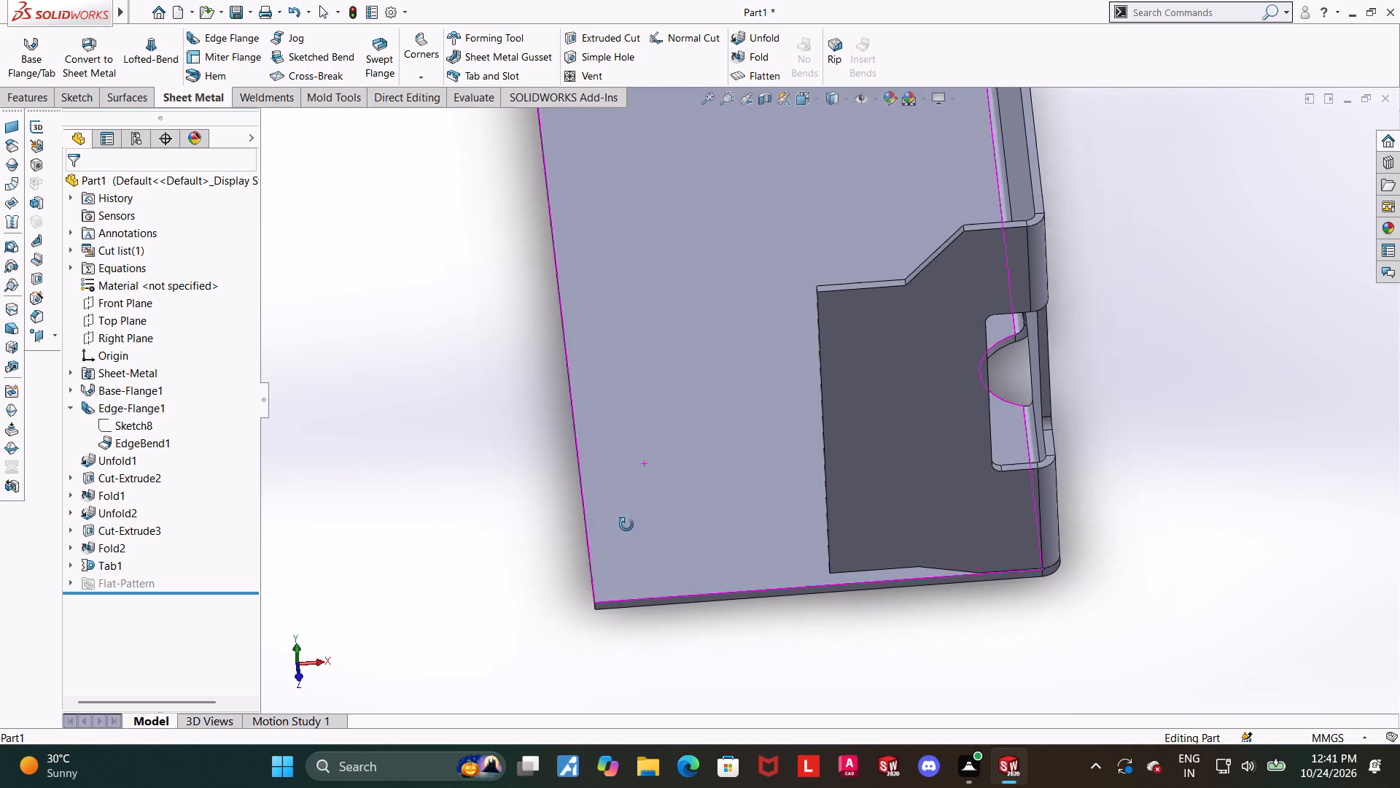
{"action": "middle_click_drag", "start_coordinate": [626, 525], "coordinate": [619, 530]}
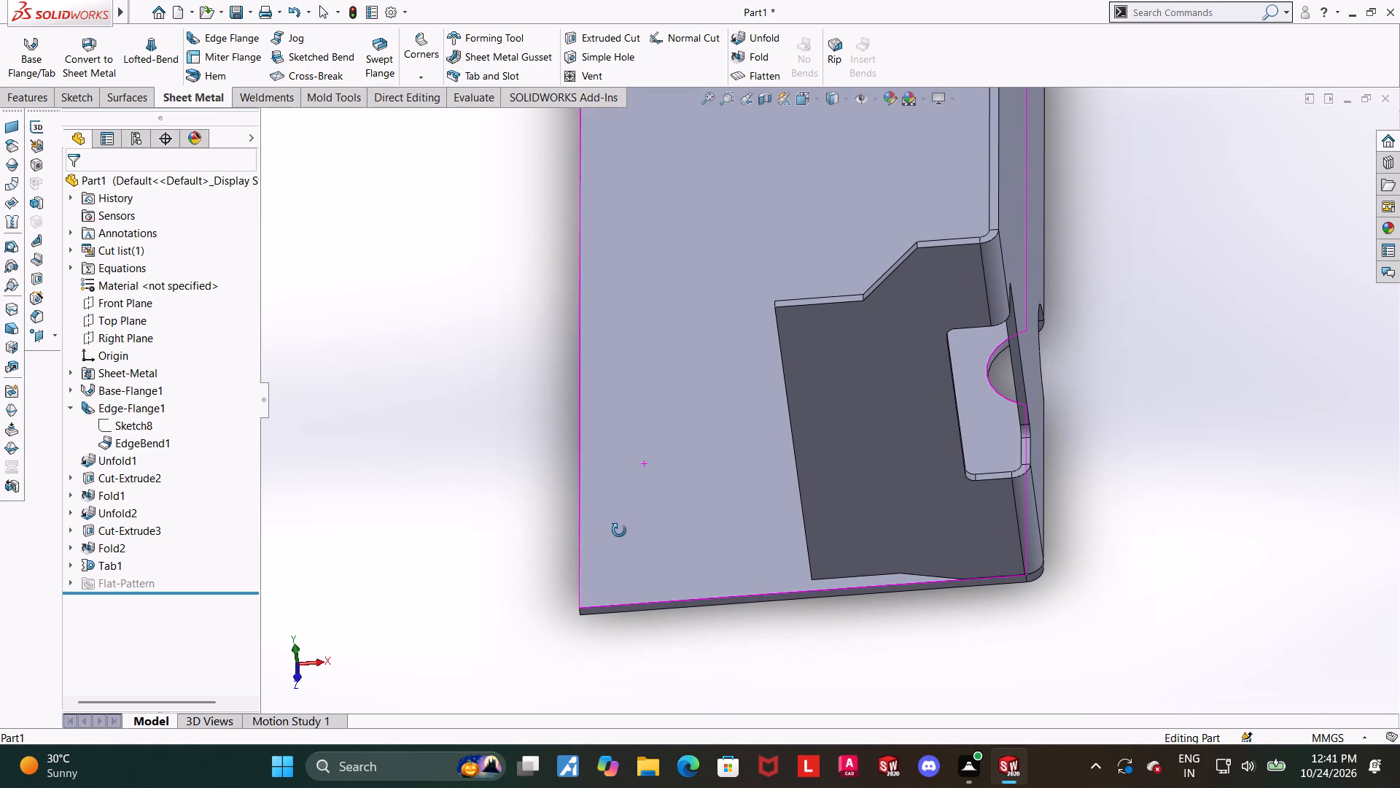
{"action": "middle_click_drag", "start_coordinate": [619, 530], "coordinate": [618, 538]}
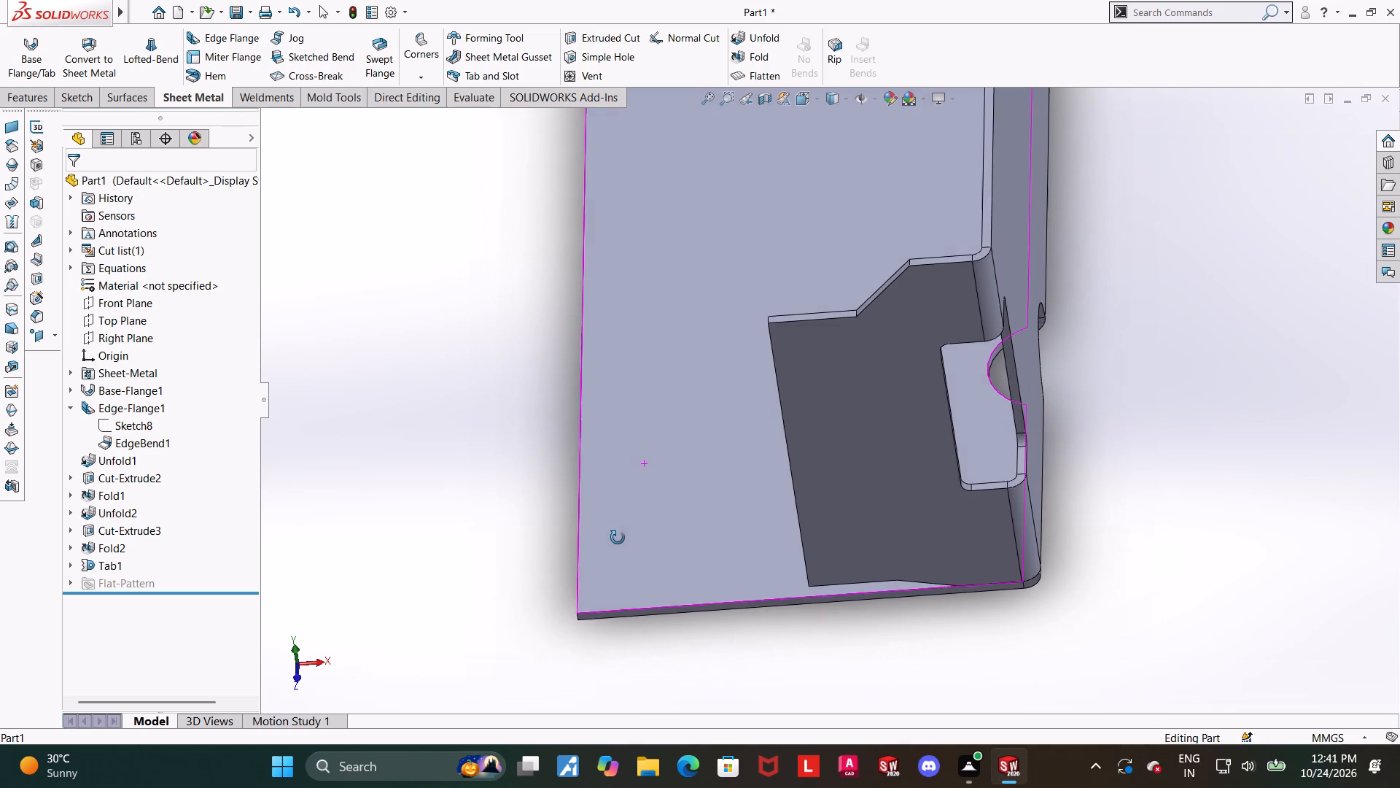
{"action": "middle_click_drag", "start_coordinate": [618, 538], "coordinate": [642, 574]}
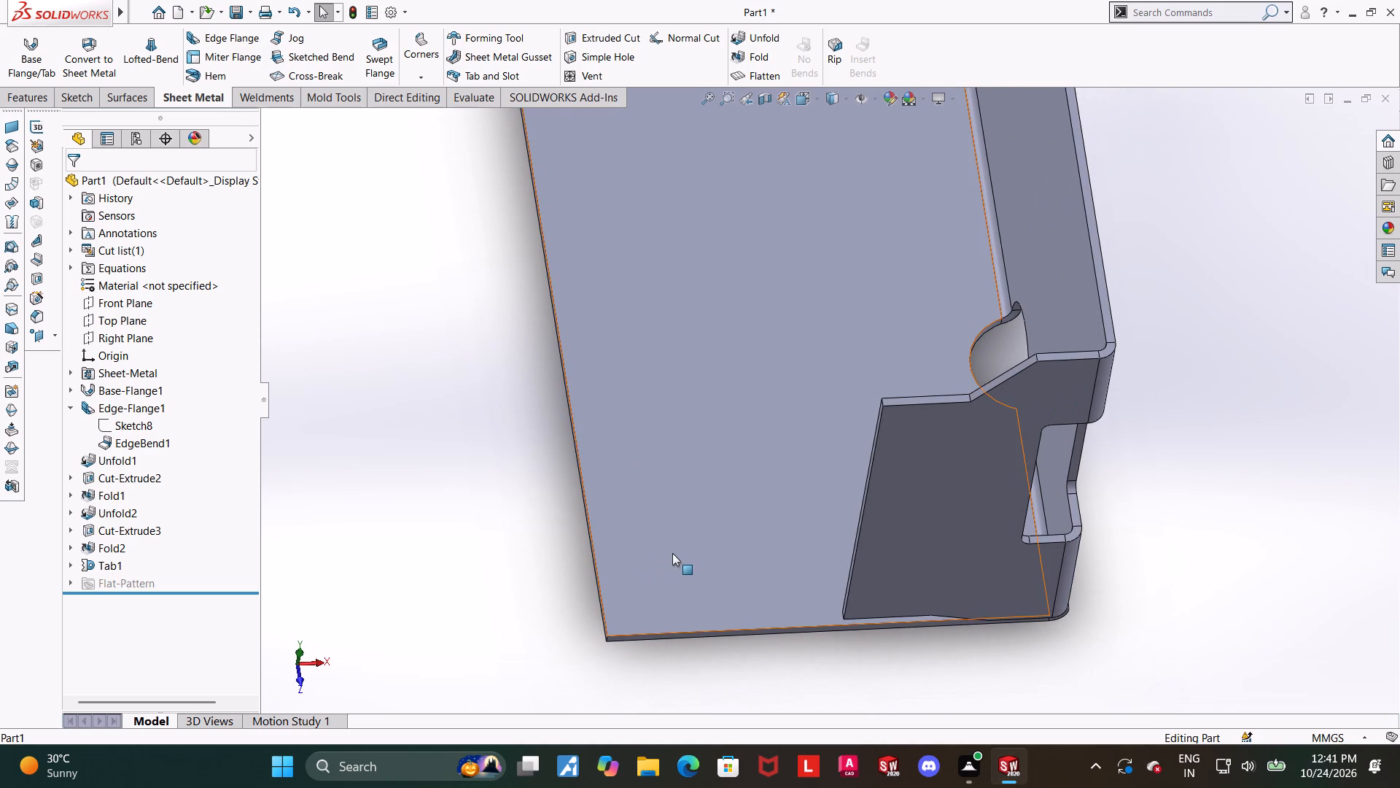
{"action": "scroll", "coordinate": [672, 553], "scroll_direction": "up", "scroll_amount": 1}
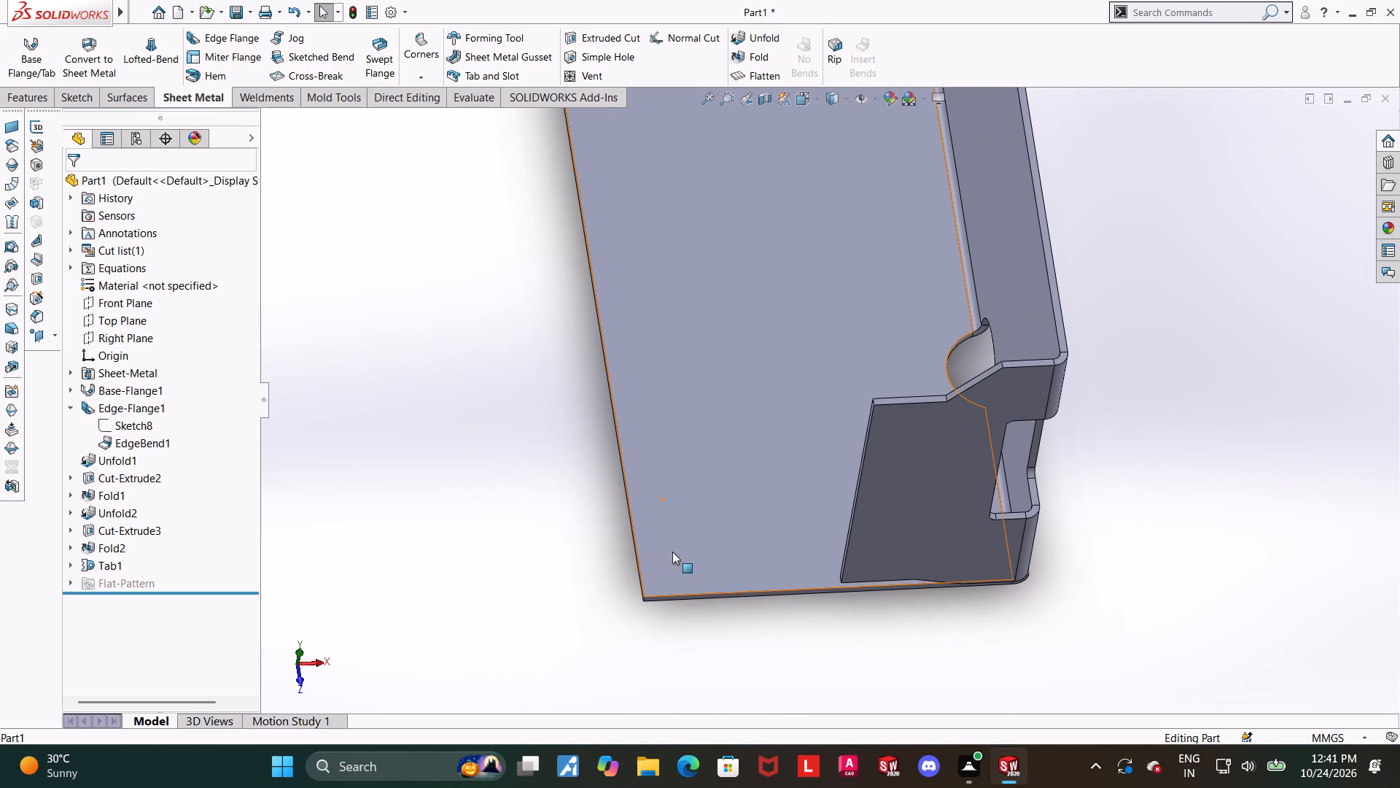
{"action": "scroll", "coordinate": [672, 552], "scroll_direction": "up", "scroll_amount": 1}
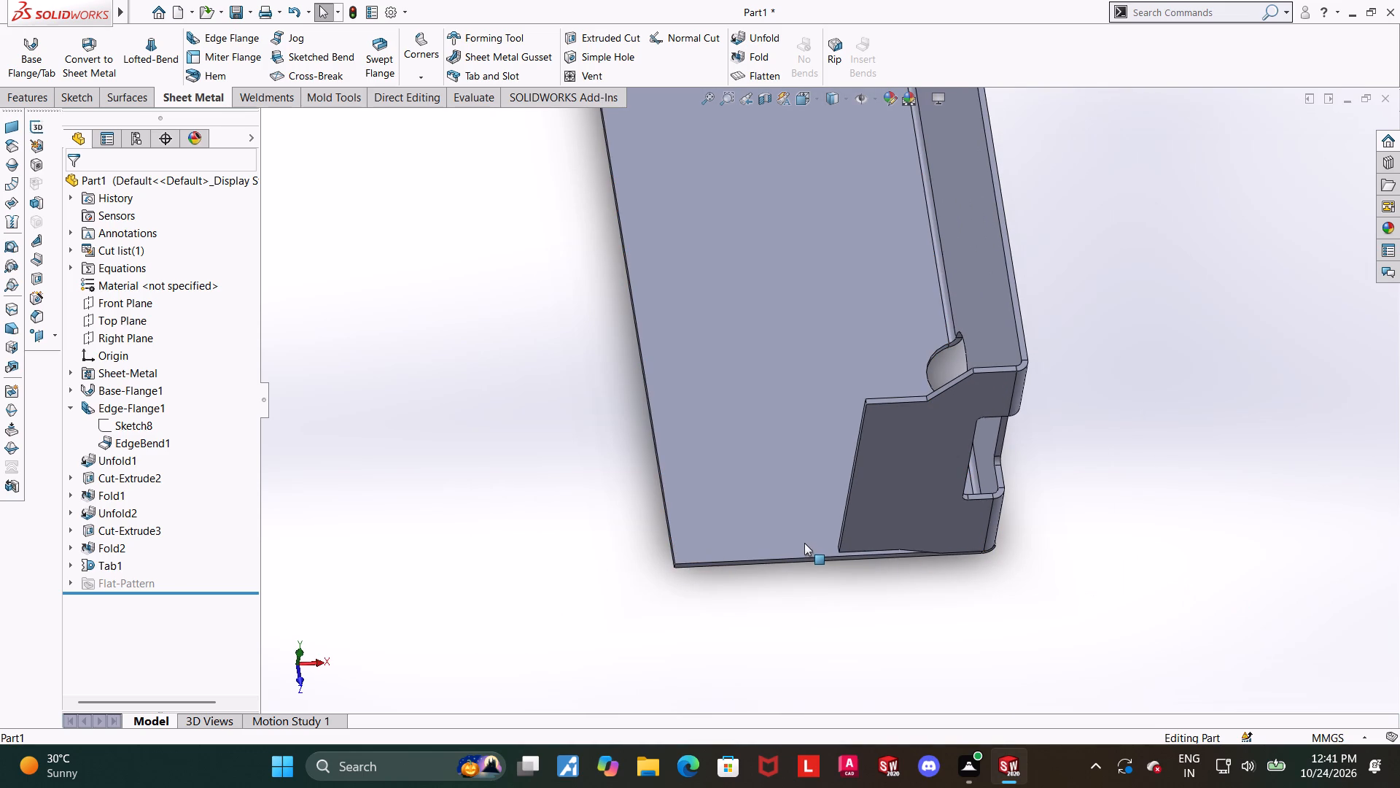
Start a sketch on the base flange's large inner face and draw a rectangle about 30 by 9 mm along its short edge beneath the edge flange.
{"action": "left_click", "coordinate": [804, 543]}
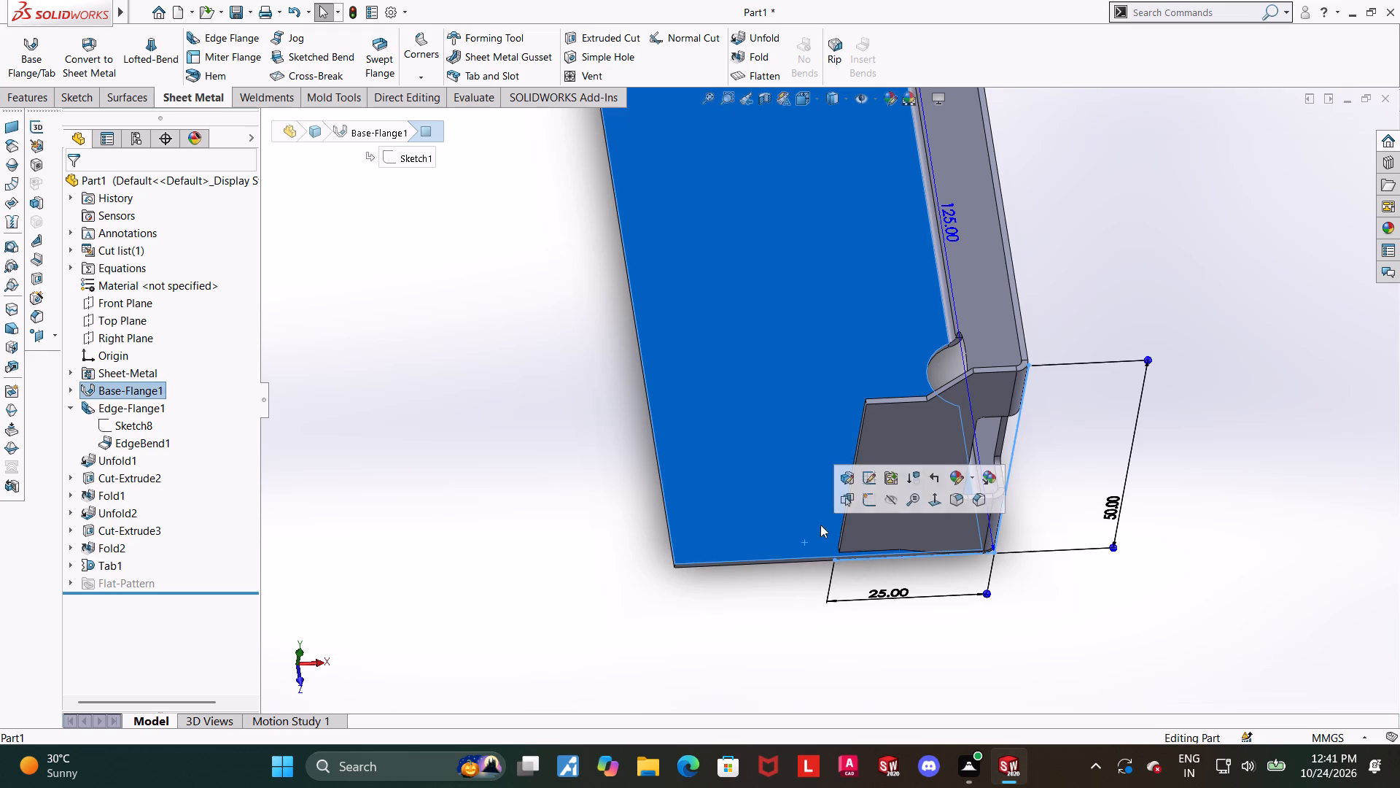
{"action": "left_click", "coordinate": [862, 503]}
{"action": "left_click", "coordinate": [138, 598]}
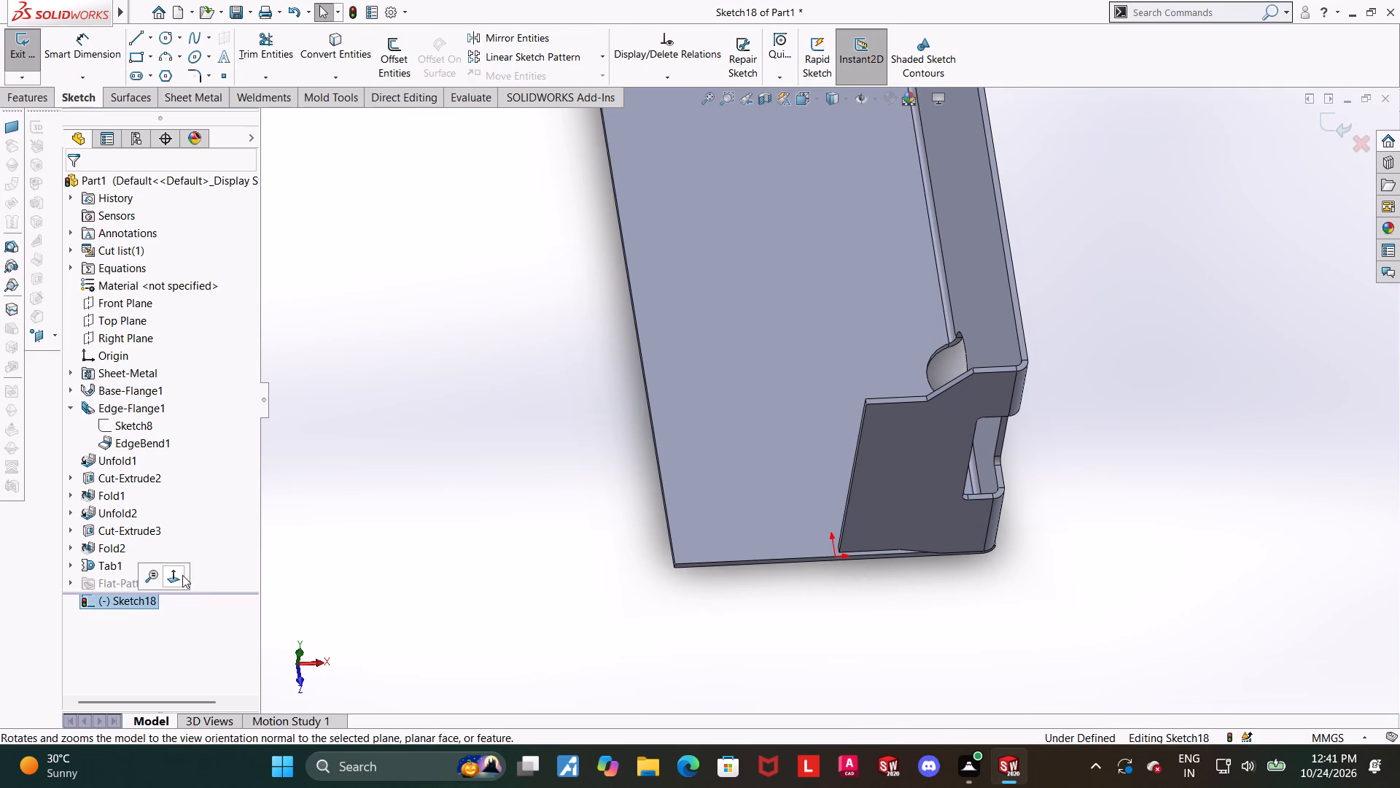
{"action": "left_click", "coordinate": [182, 576]}
{"action": "scroll", "coordinate": [968, 668], "scroll_direction": "down", "scroll_amount": 2}
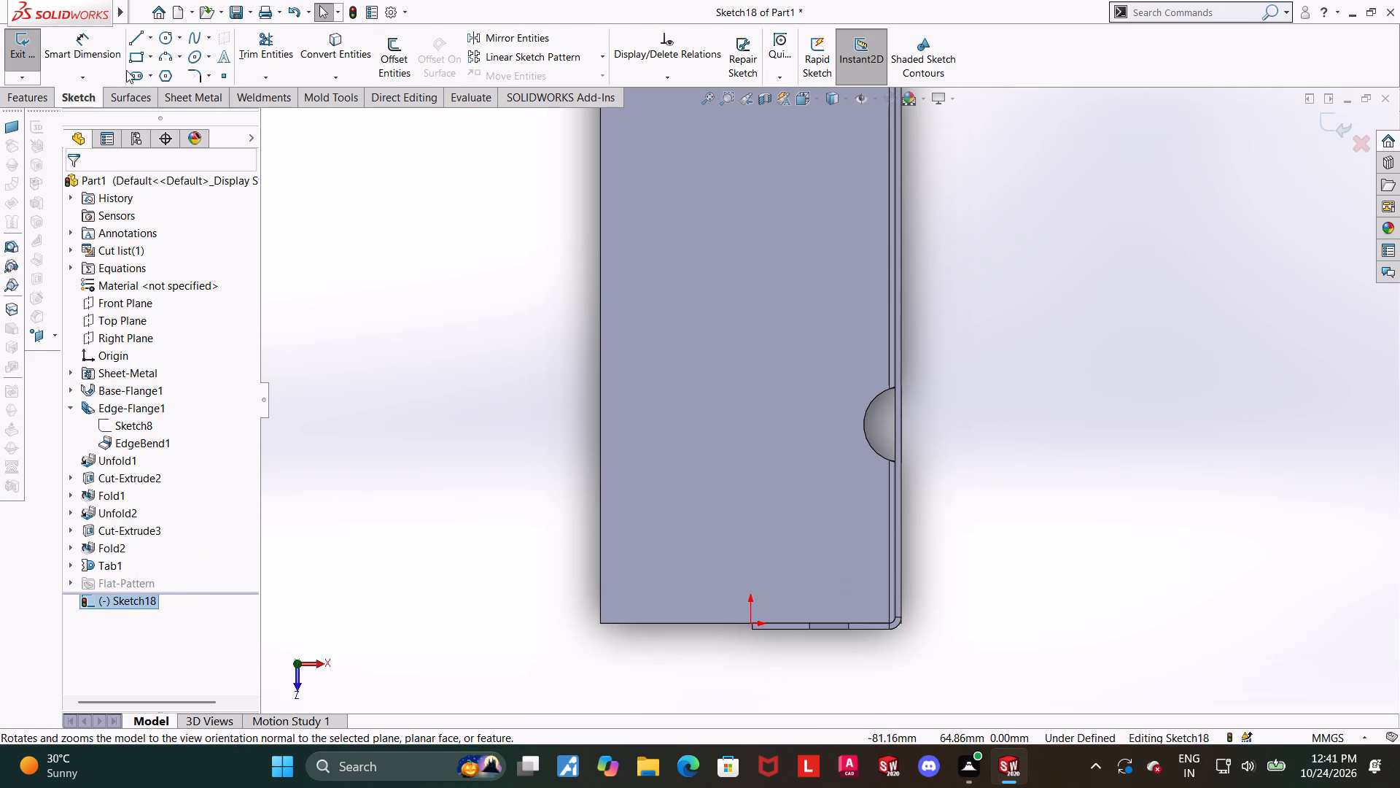
{"action": "left_click", "coordinate": [144, 57]}
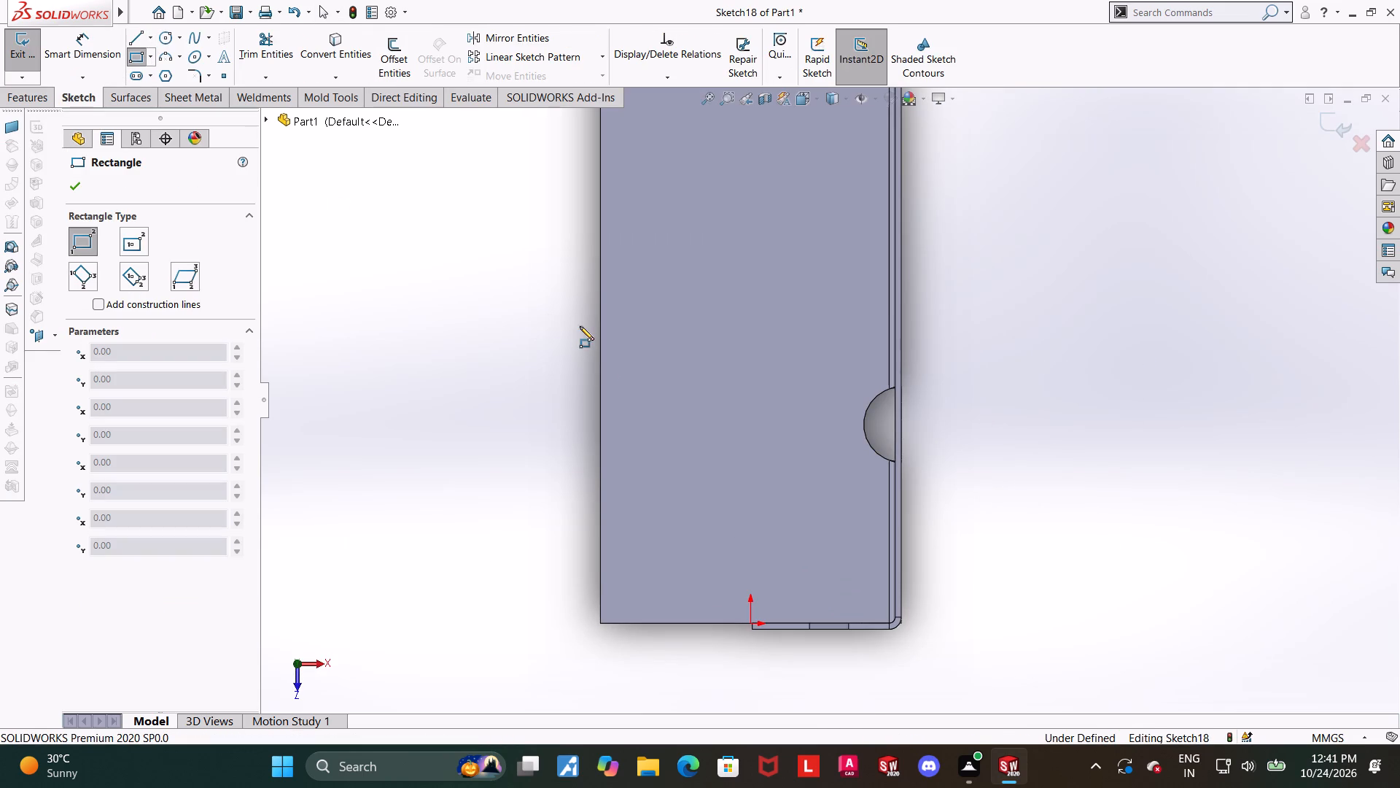
{"action": "left_click", "coordinate": [661, 623]}
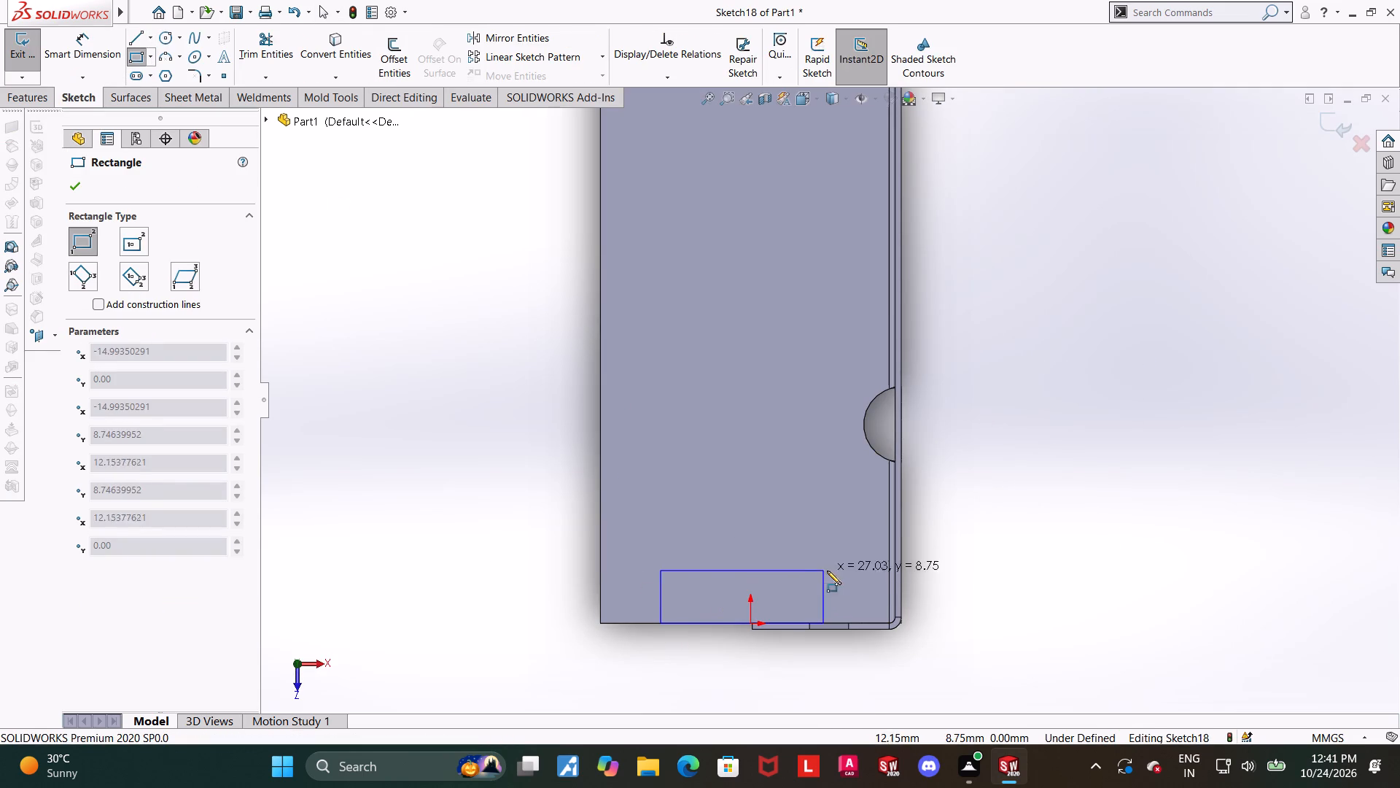
{"action": "left_click", "coordinate": [839, 571]}
{"action": "key", "text": "Escape"}
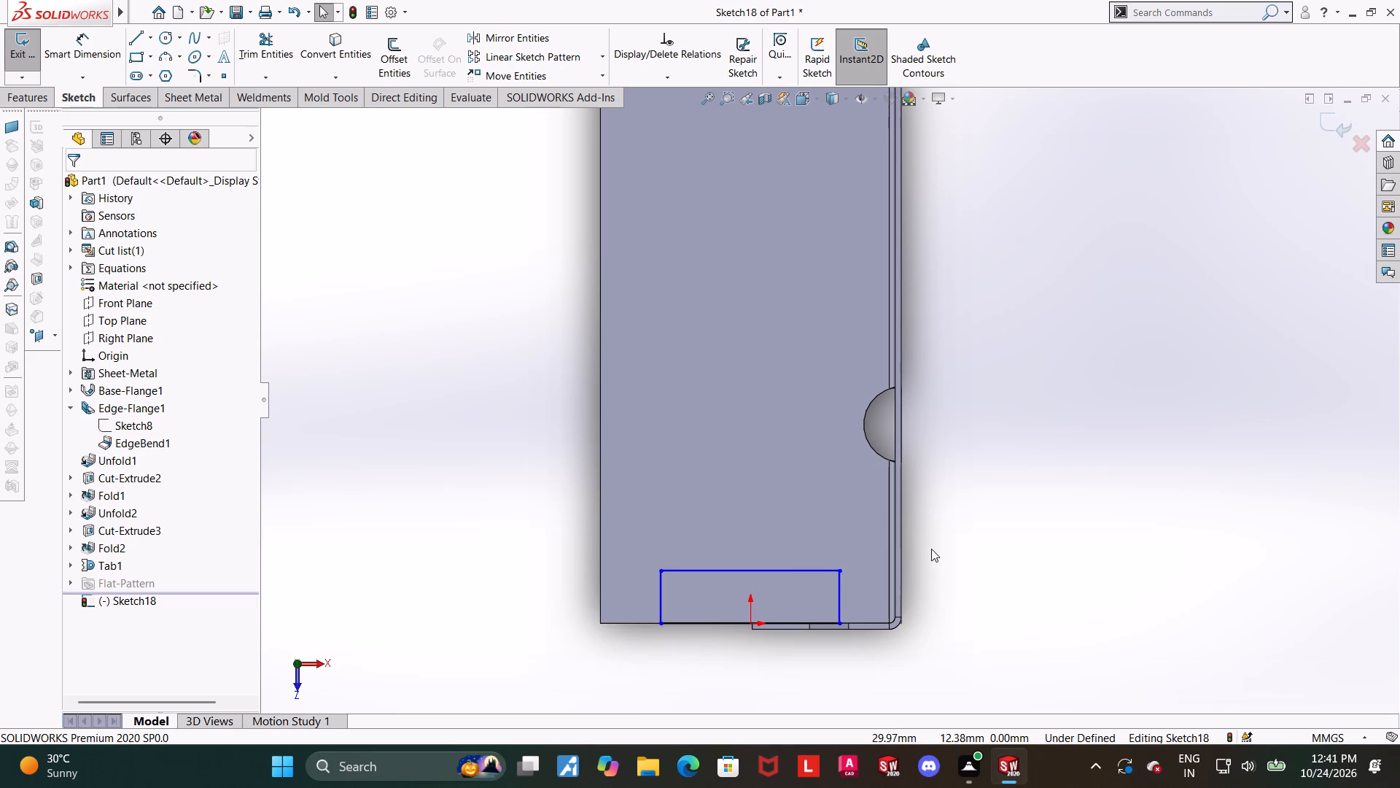
Dimension the rectangle's long side to 32 mm.
{"action": "scroll", "coordinate": [925, 549], "scroll_direction": "down", "scroll_amount": 1}
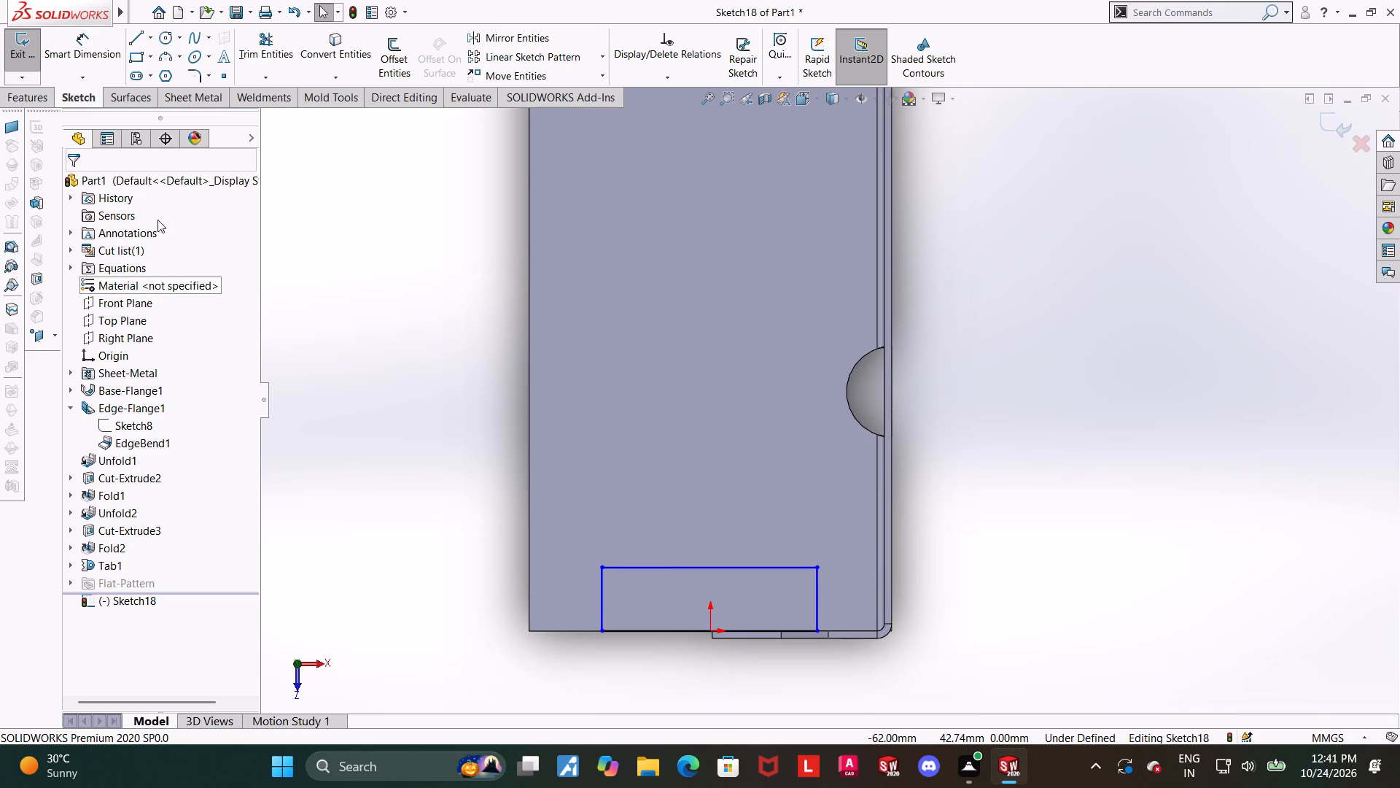
{"action": "left_click", "coordinate": [100, 47]}
{"action": "left_click", "coordinate": [741, 569]}
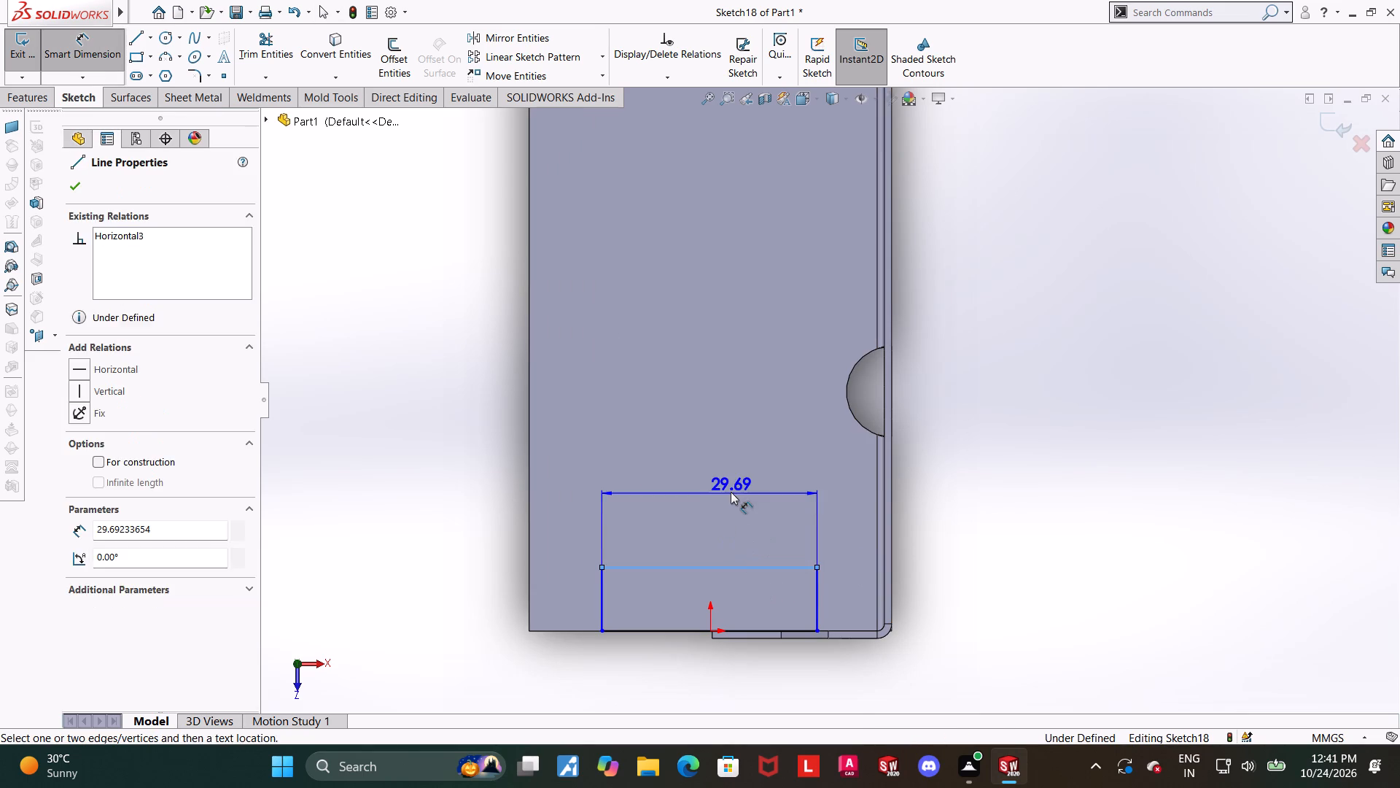
{"action": "left_click", "coordinate": [731, 492]}
{"action": "type", "text": "32"}
{"action": "key", "text": "Return"}
{"action": "key", "text": "Escape"}
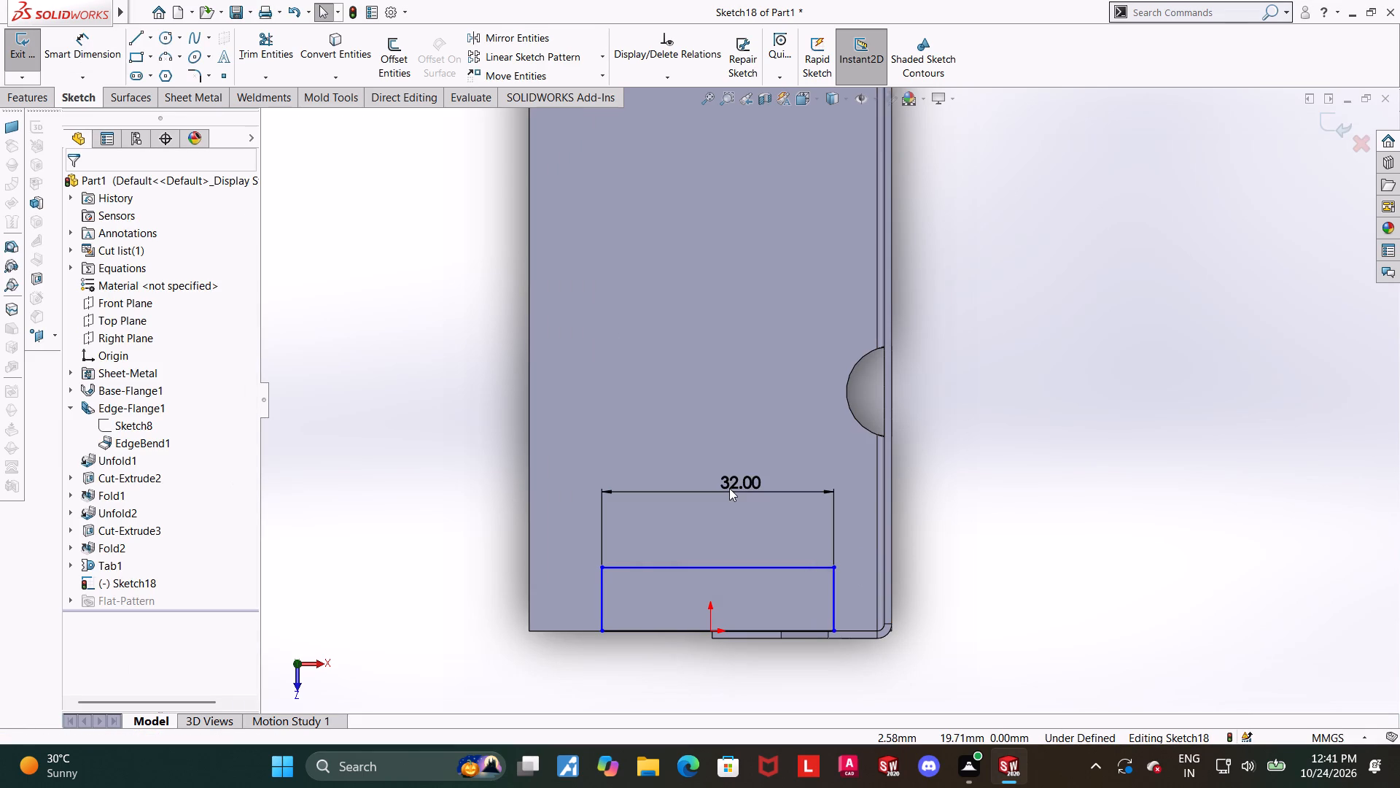
{"action": "left_click", "coordinate": [1210, 459]}
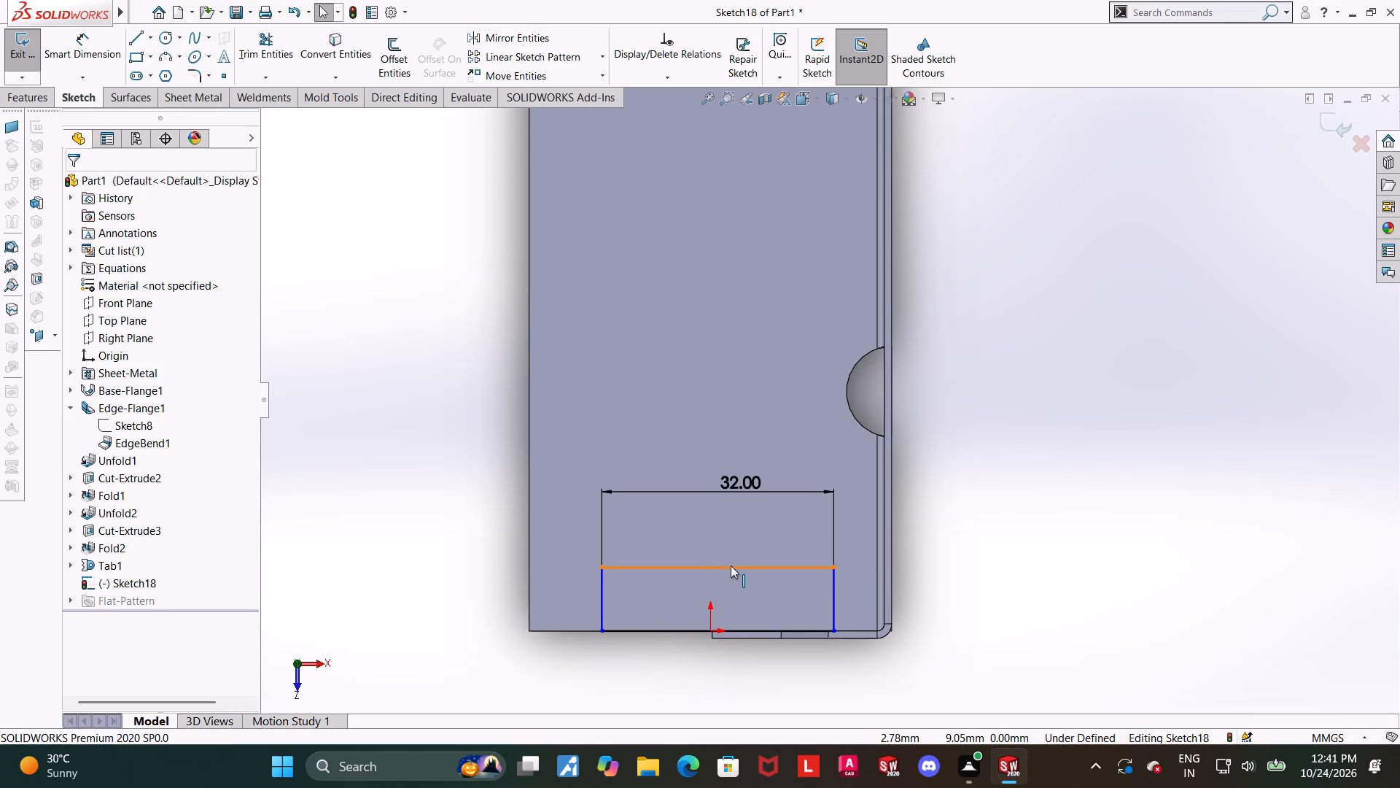
Centre the rectangle on the sketch origin by aligning the midpoint of its inner long side vertically with the origin.
{"action": "left_click", "coordinate": [714, 570]}
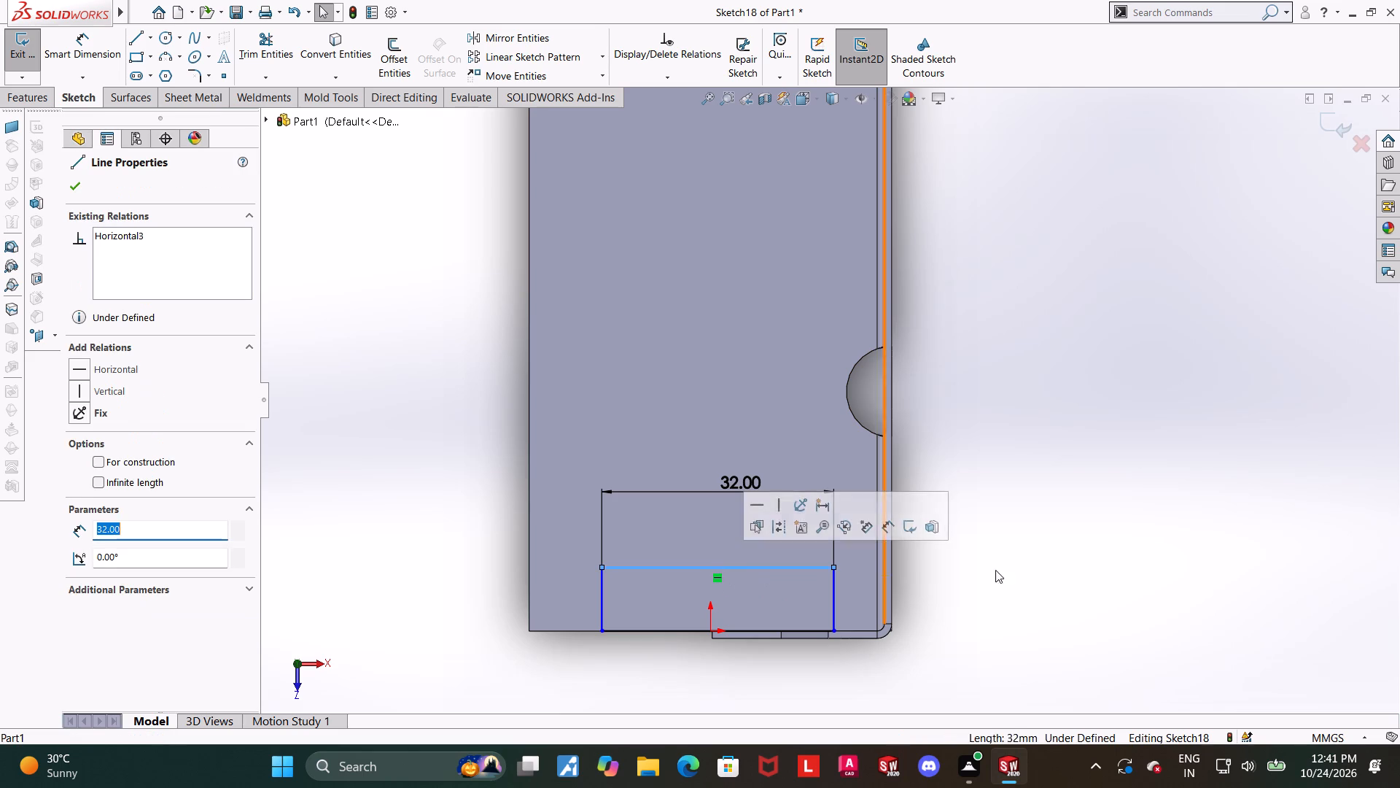
{"action": "left_click", "coordinate": [1089, 561]}
{"action": "left_click", "coordinate": [717, 568]}
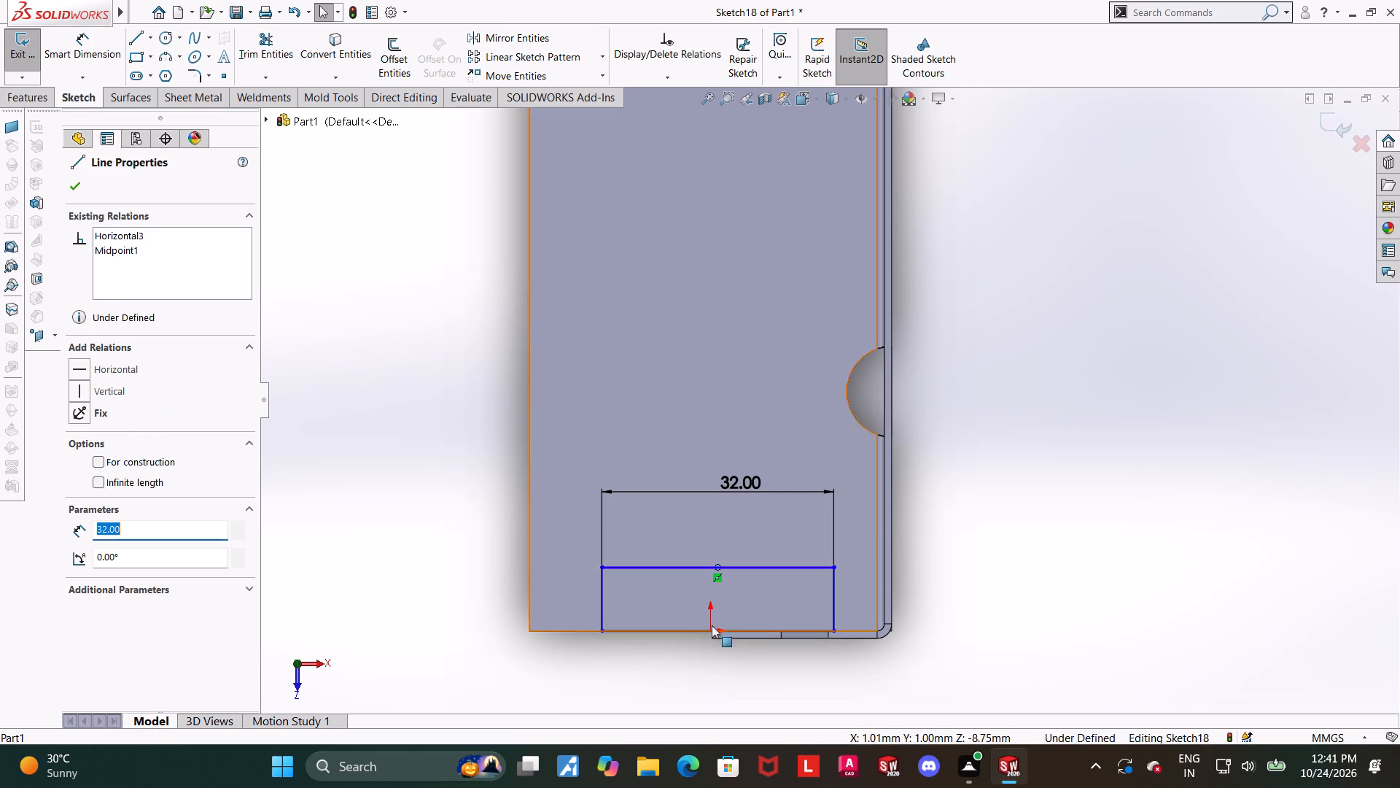
{"action": "left_click", "coordinate": [711, 630], "text": "ctrl"}
{"action": "left_click", "coordinate": [77, 466]}
{"action": "left_click", "coordinate": [933, 452]}
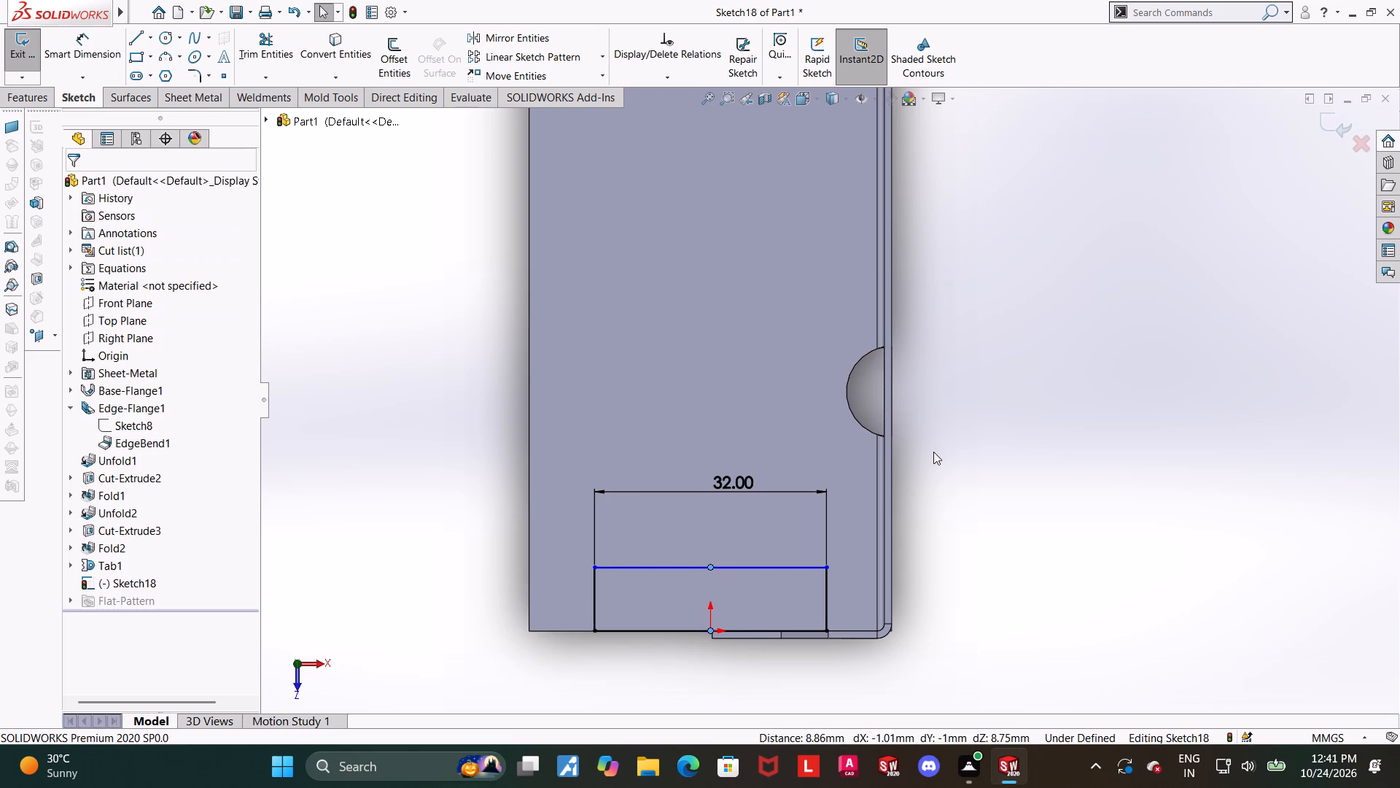
Dimension the distance between the rectangle's two long sides to 4.5 mm.
{"action": "scroll", "coordinate": [957, 484], "scroll_direction": "up", "scroll_amount": 1}
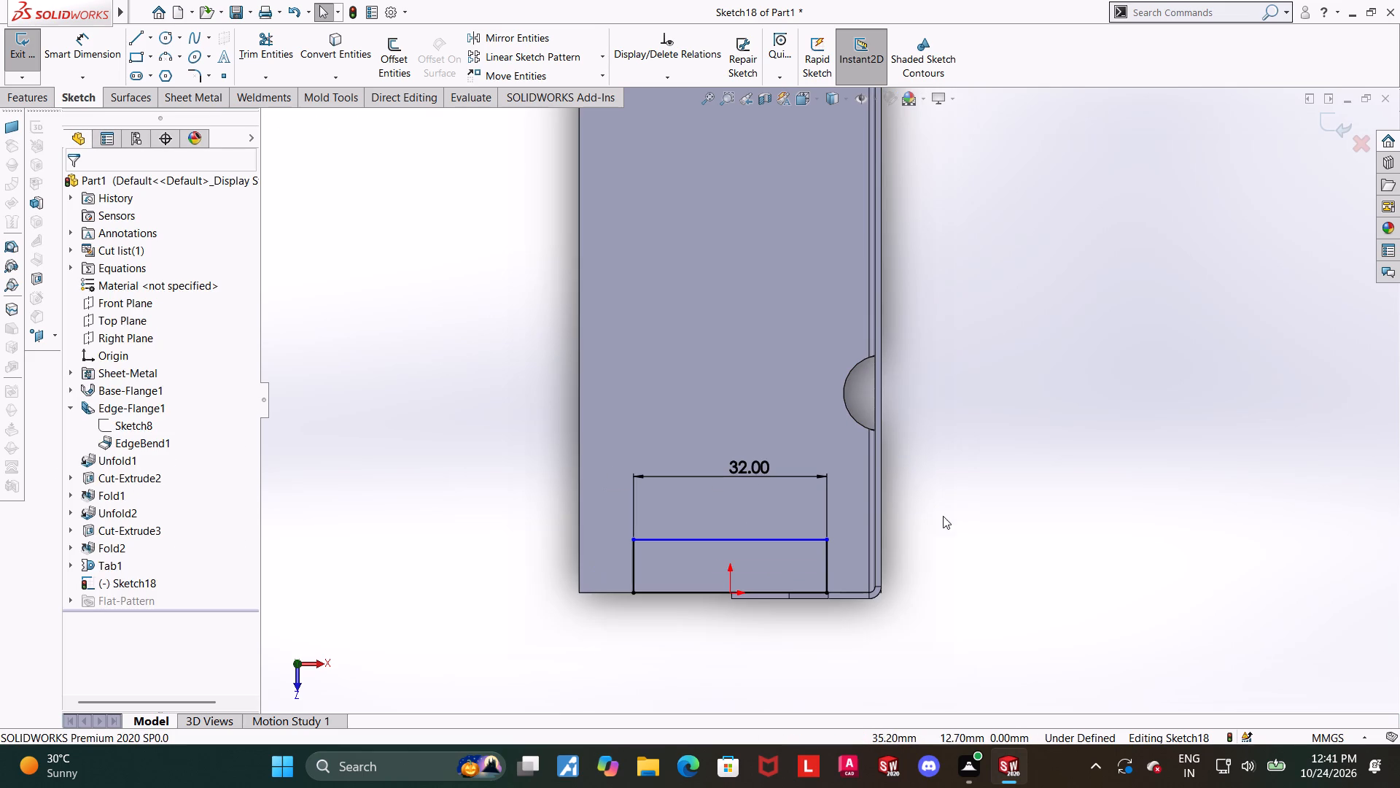
{"action": "left_click", "coordinate": [85, 49]}
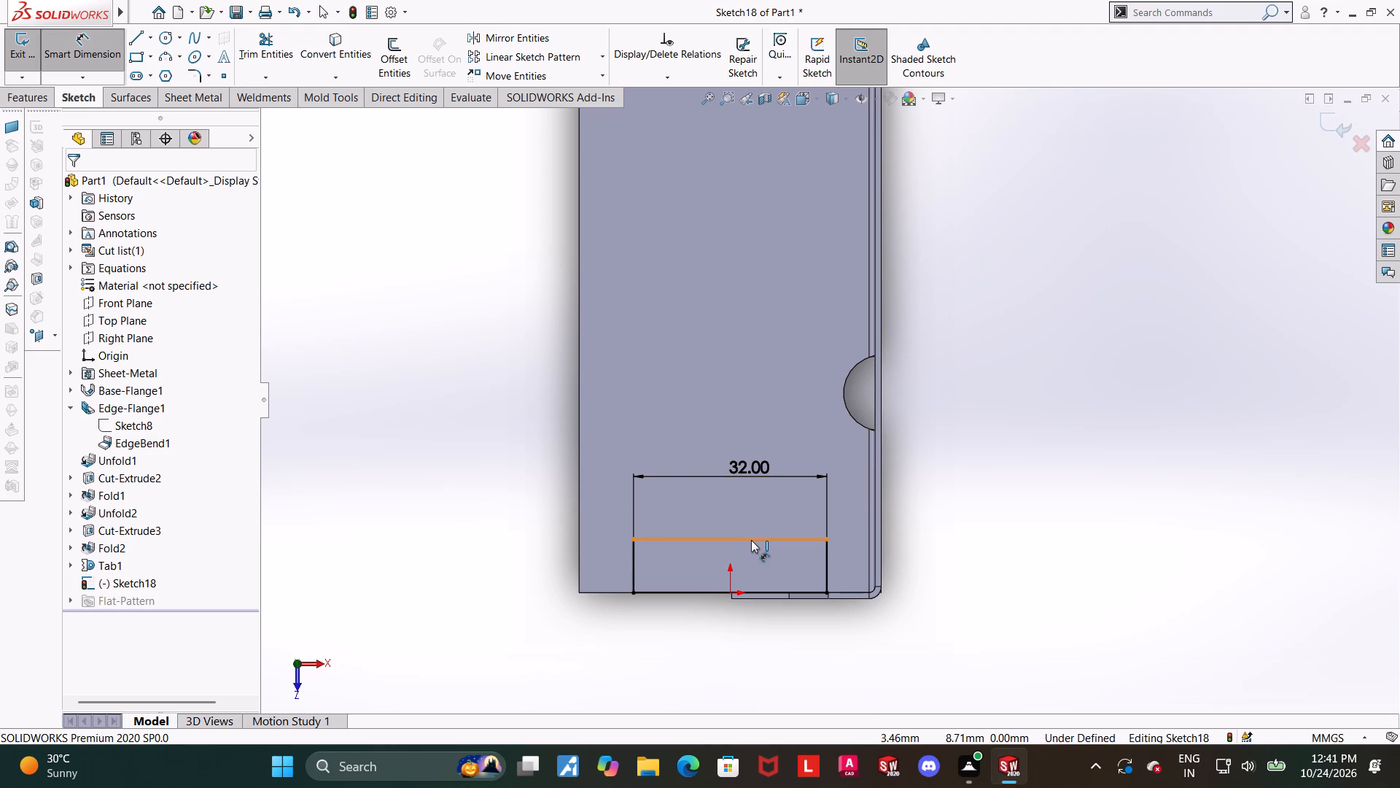
{"action": "left_click", "coordinate": [751, 540]}
{"action": "left_click", "coordinate": [712, 590]}
{"action": "left_click", "coordinate": [992, 568]}
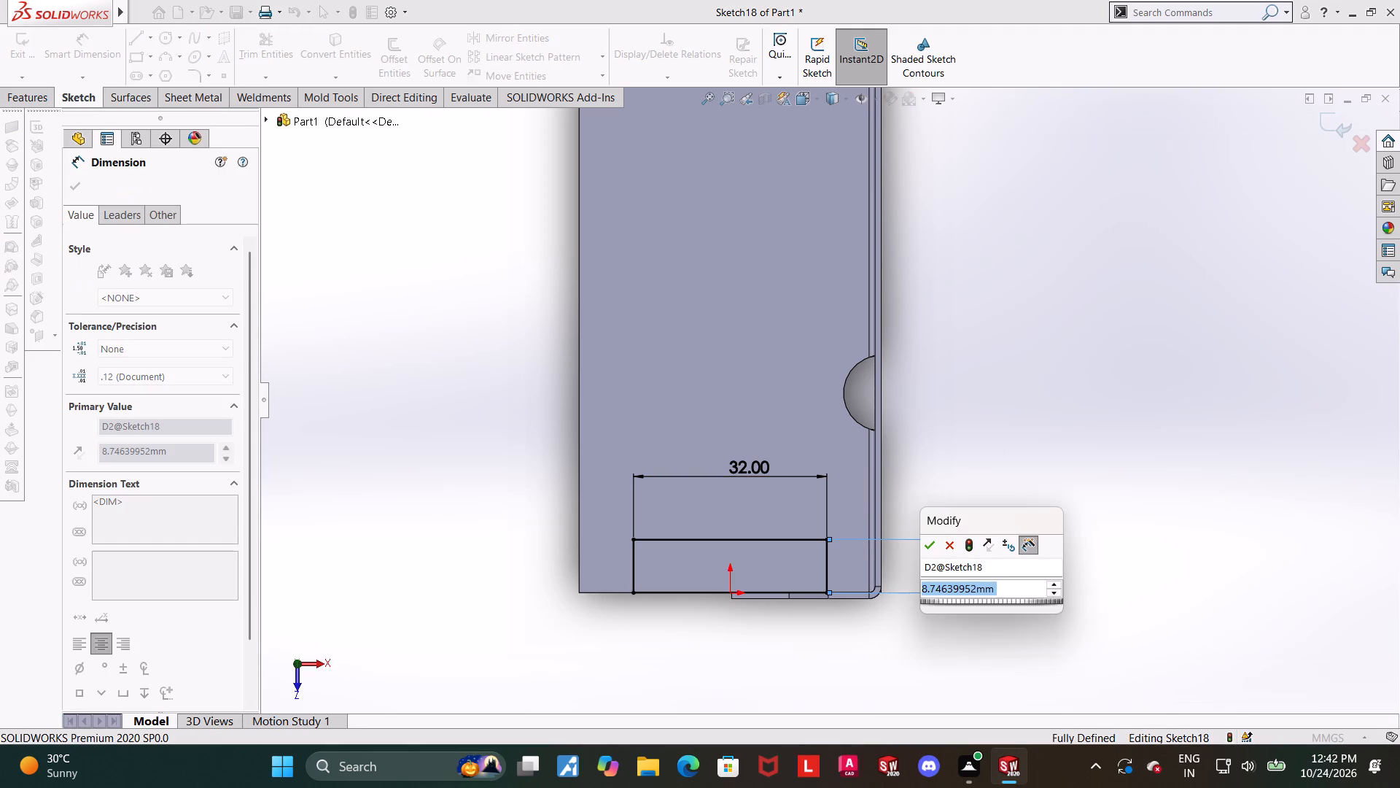
{"action": "type", "text": "4.5"}
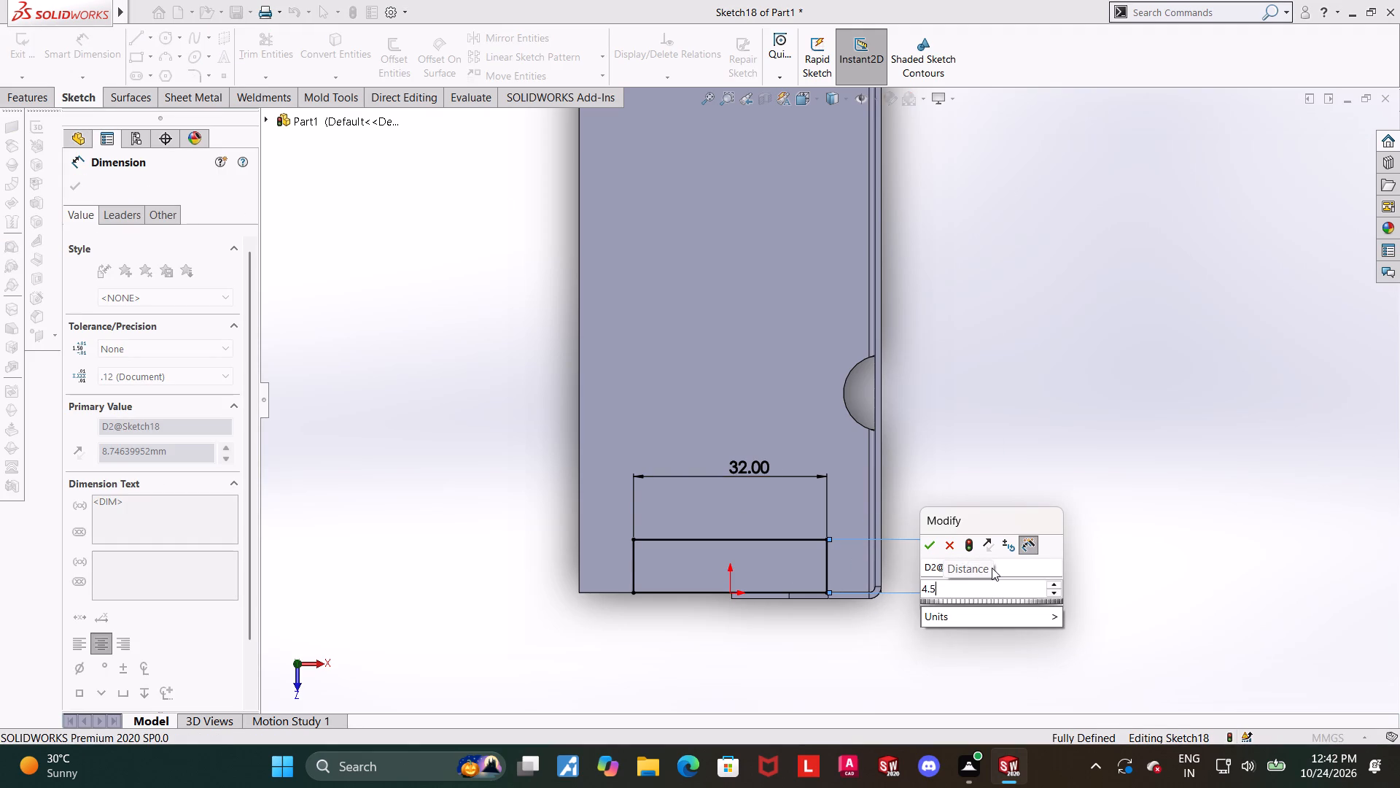
{"action": "key", "text": "Return"}
{"action": "key", "text": "Escape"}
{"action": "left_click", "coordinate": [1148, 625]}
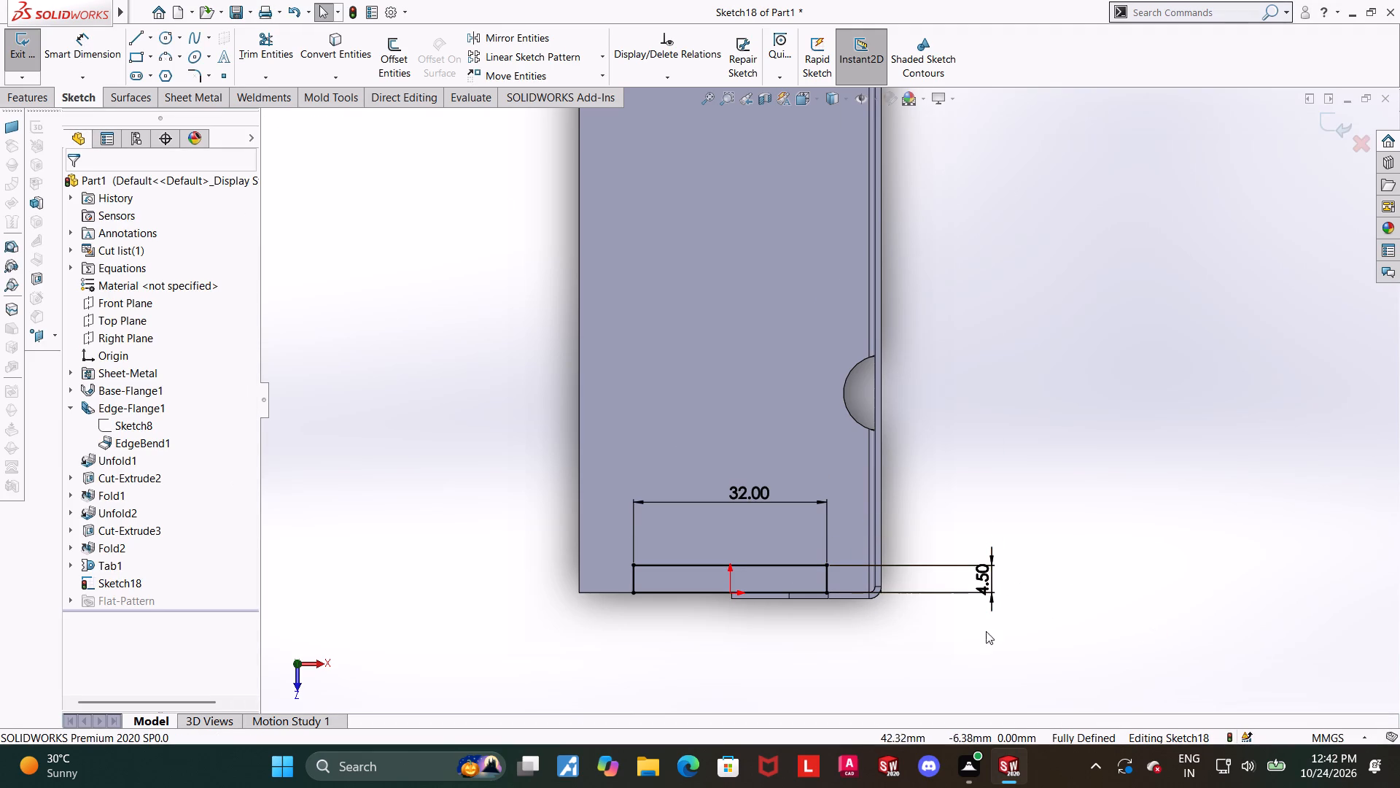
Check the dimensioned rectangle against the edge flange and exit the sketch.
{"action": "scroll", "coordinate": [972, 637], "scroll_direction": "down", "scroll_amount": 1}
{"action": "scroll", "coordinate": [814, 609], "scroll_direction": "down", "scroll_amount": 1}
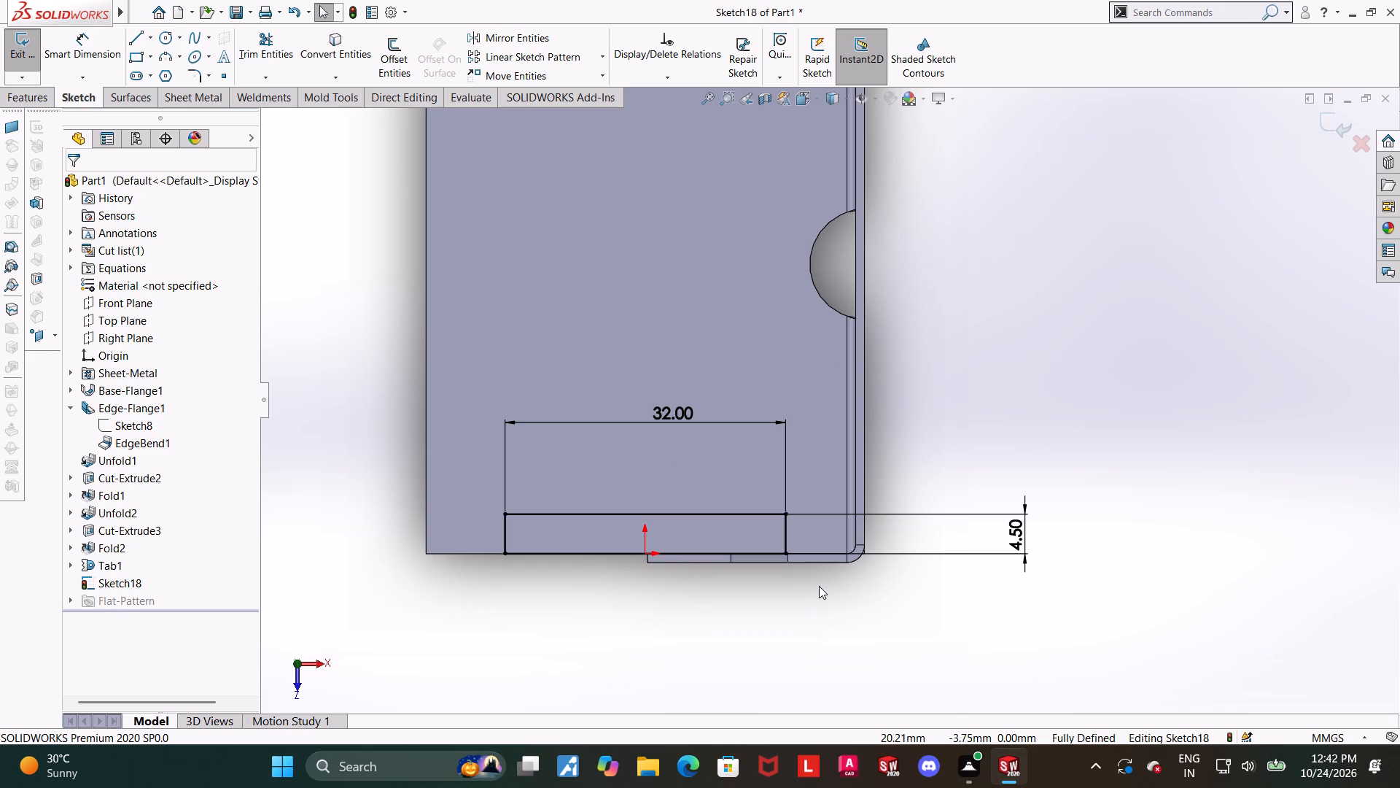
{"action": "scroll", "coordinate": [656, 560], "scroll_direction": "up", "scroll_amount": 1}
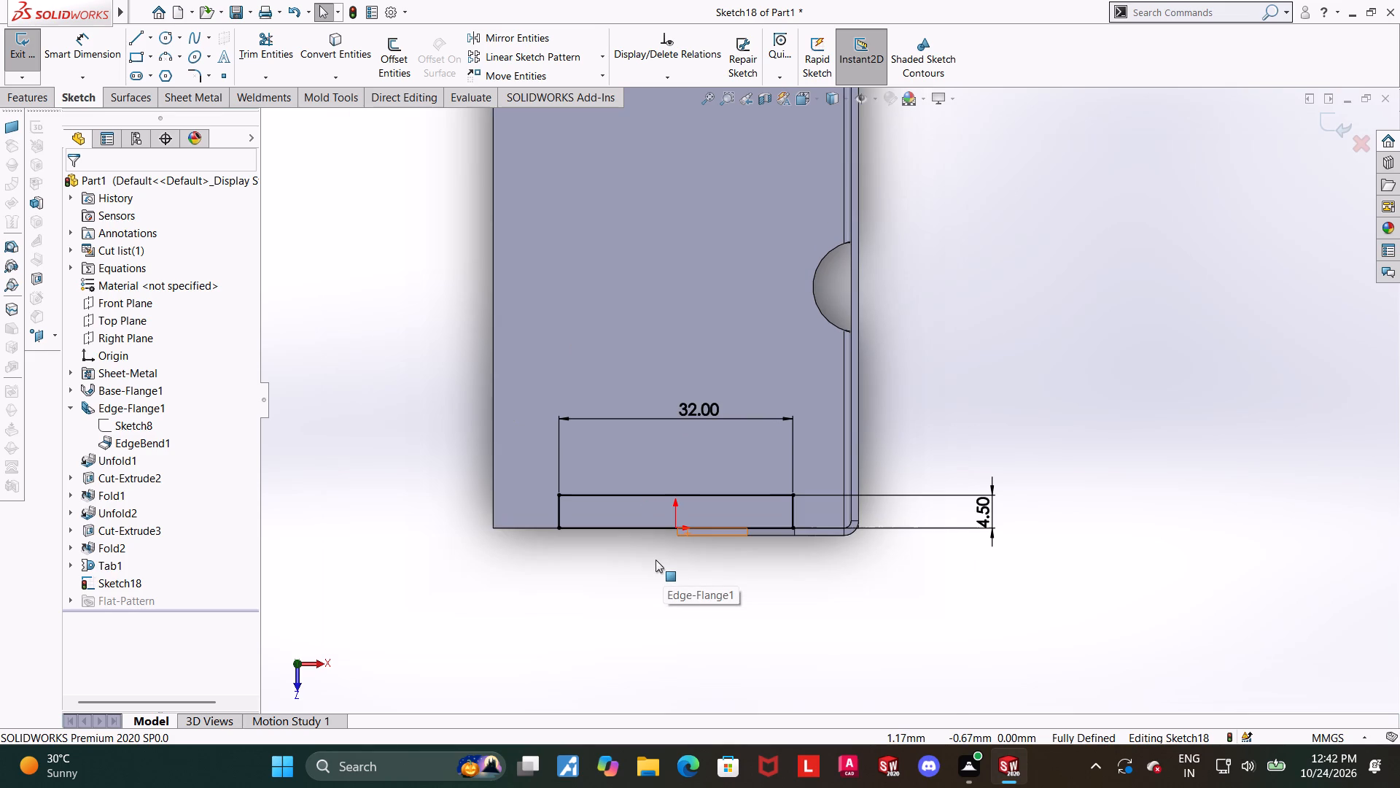
{"action": "scroll", "coordinate": [656, 560], "scroll_direction": "down", "scroll_amount": 1}
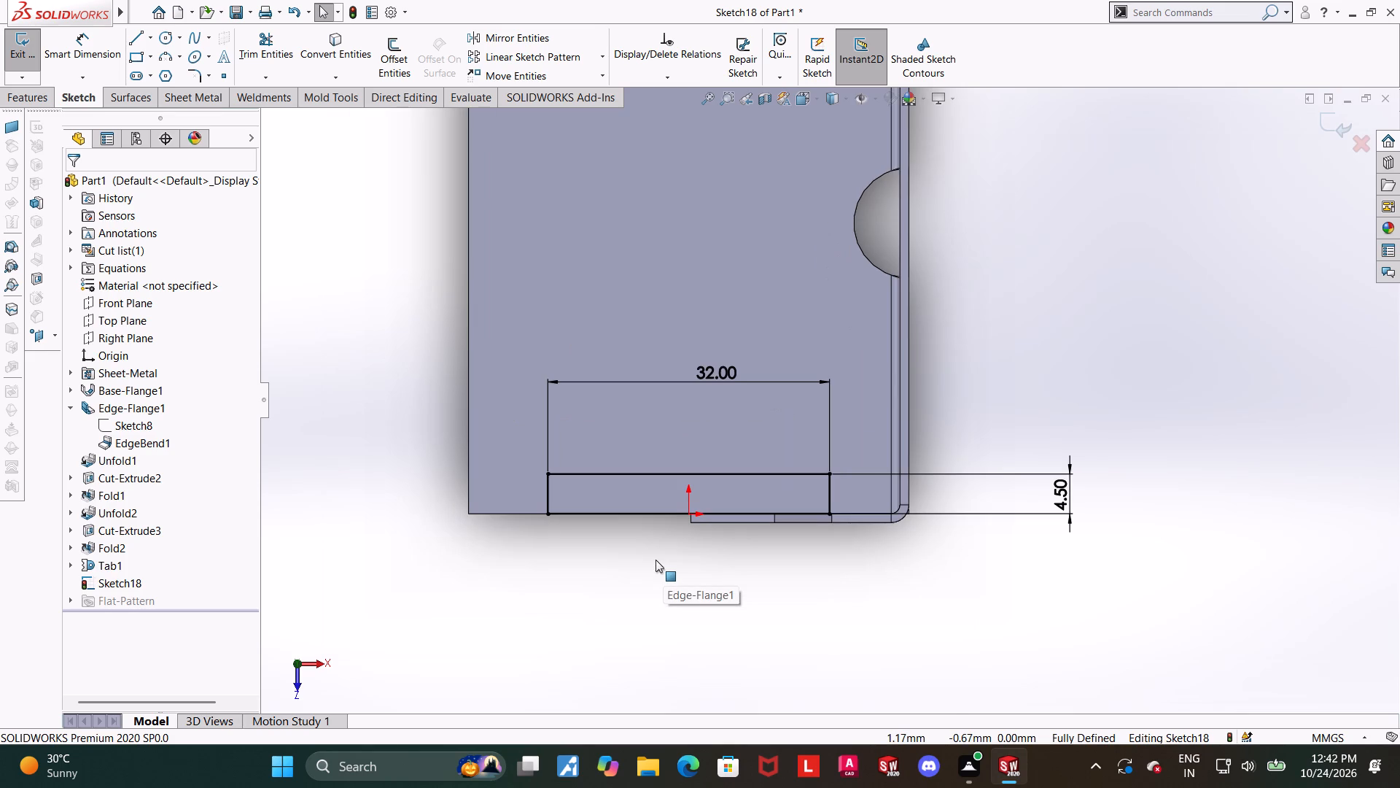
{"action": "scroll", "coordinate": [656, 560], "scroll_direction": "down", "scroll_amount": 1}
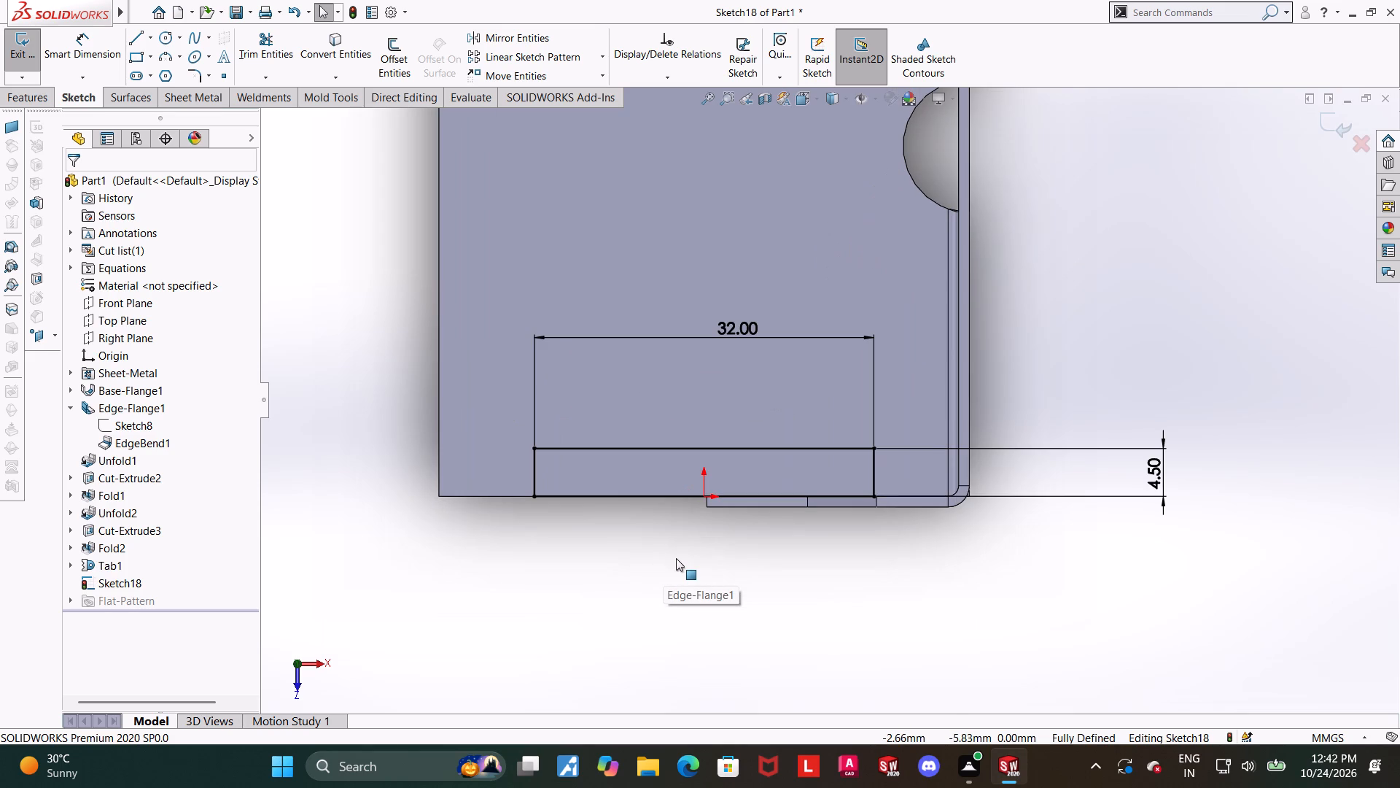
{"action": "scroll", "coordinate": [676, 558], "scroll_direction": "up", "scroll_amount": 1}
{"action": "scroll", "coordinate": [863, 503], "scroll_direction": "down", "scroll_amount": 1}
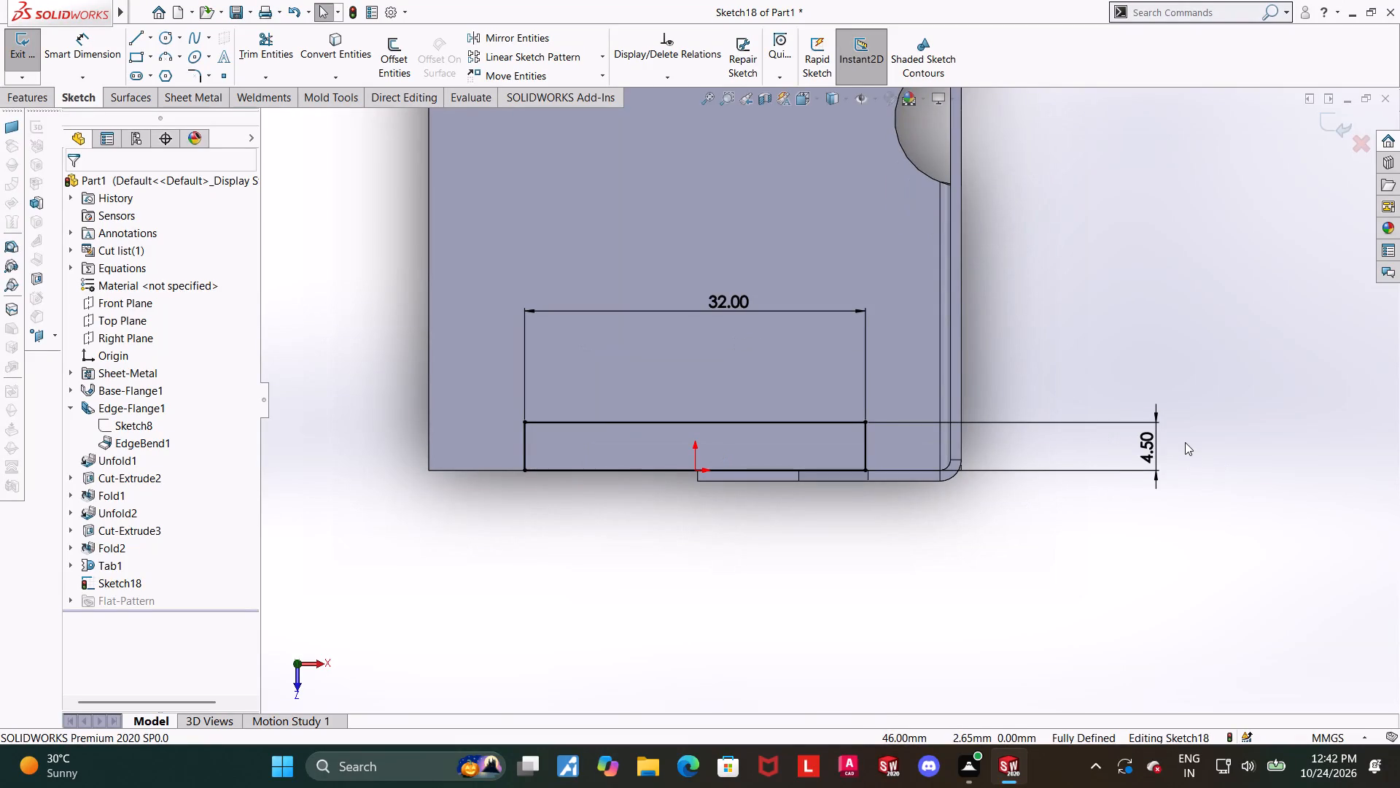
{"action": "scroll", "coordinate": [1186, 442], "scroll_direction": "up", "scroll_amount": 1}
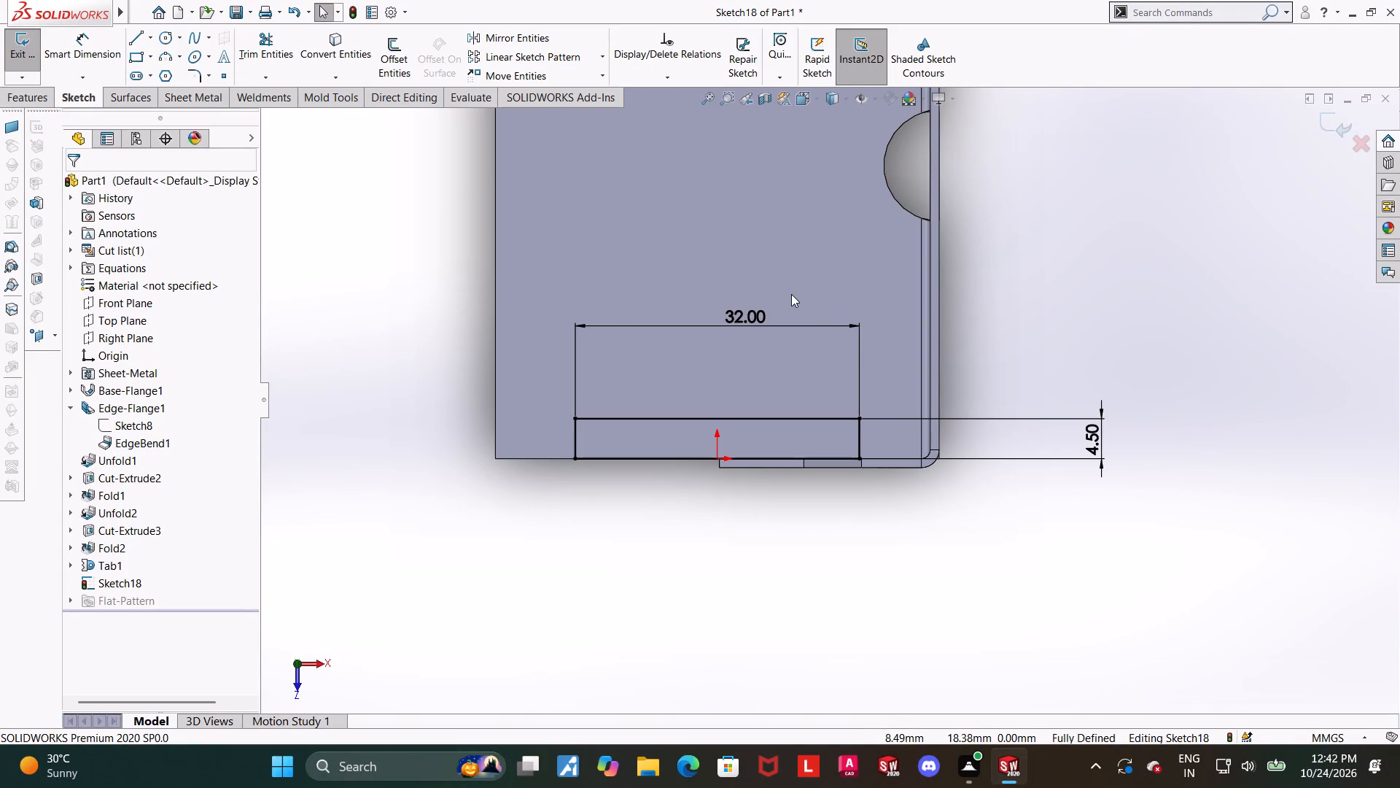
{"action": "scroll", "coordinate": [778, 360], "scroll_direction": "up", "scroll_amount": 1}
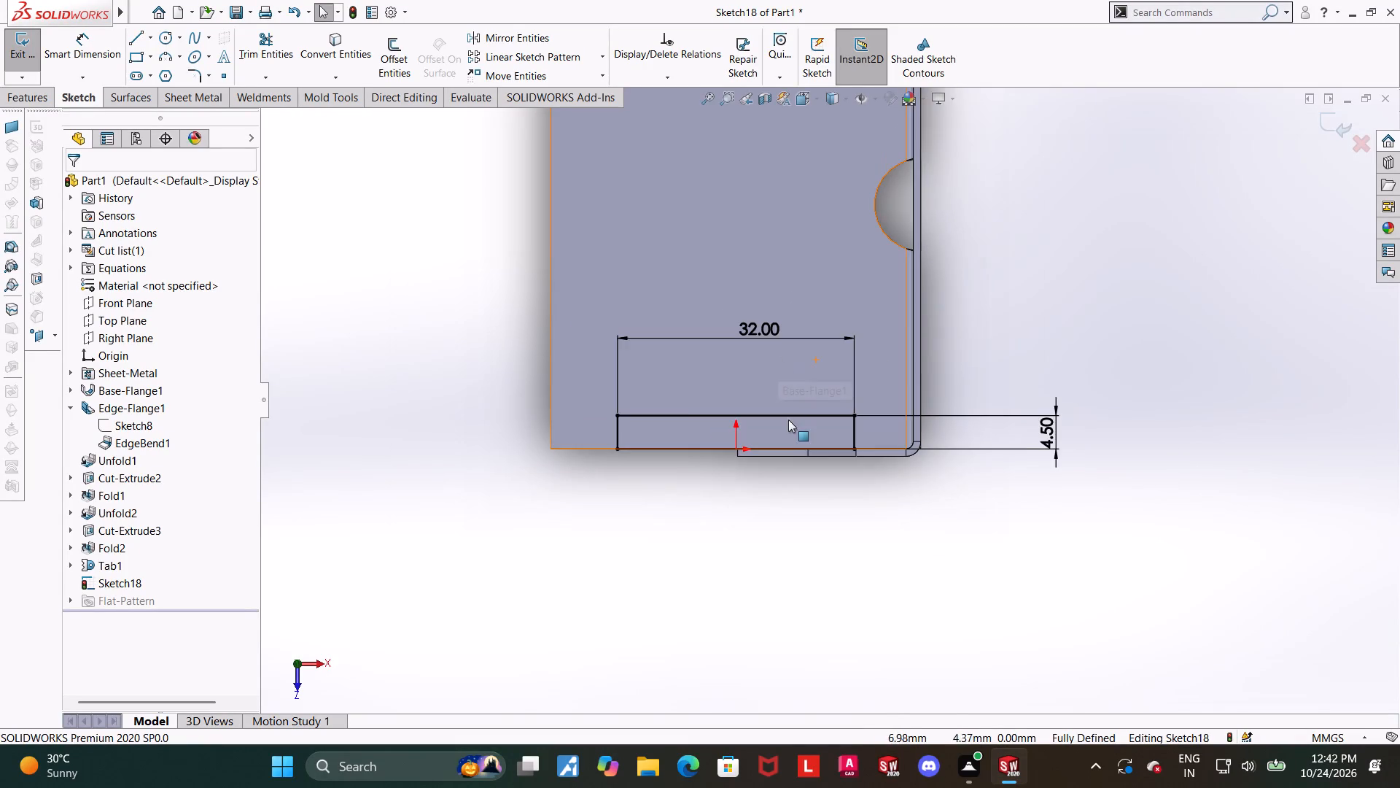
{"action": "middle_click_drag", "start_coordinate": [788, 420], "coordinate": [786, 308]}
{"action": "left_click", "coordinate": [1337, 133]}
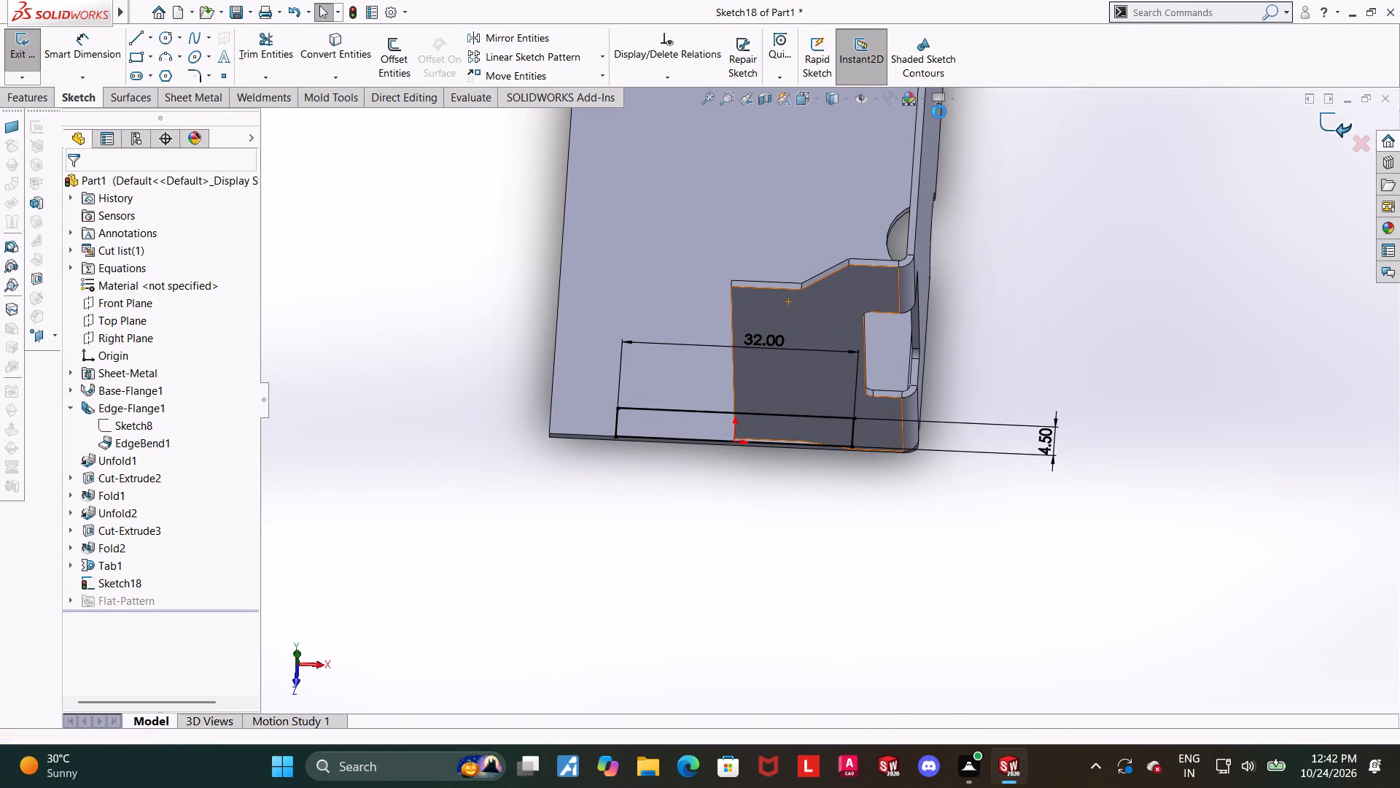
Cut the 32 × 4.5 mm rectangle out of the sheet with a blind normal cut linked to thickness.
{"action": "left_click", "coordinate": [576, 37]}
{"action": "middle_click_drag", "start_coordinate": [690, 530], "coordinate": [696, 503]}
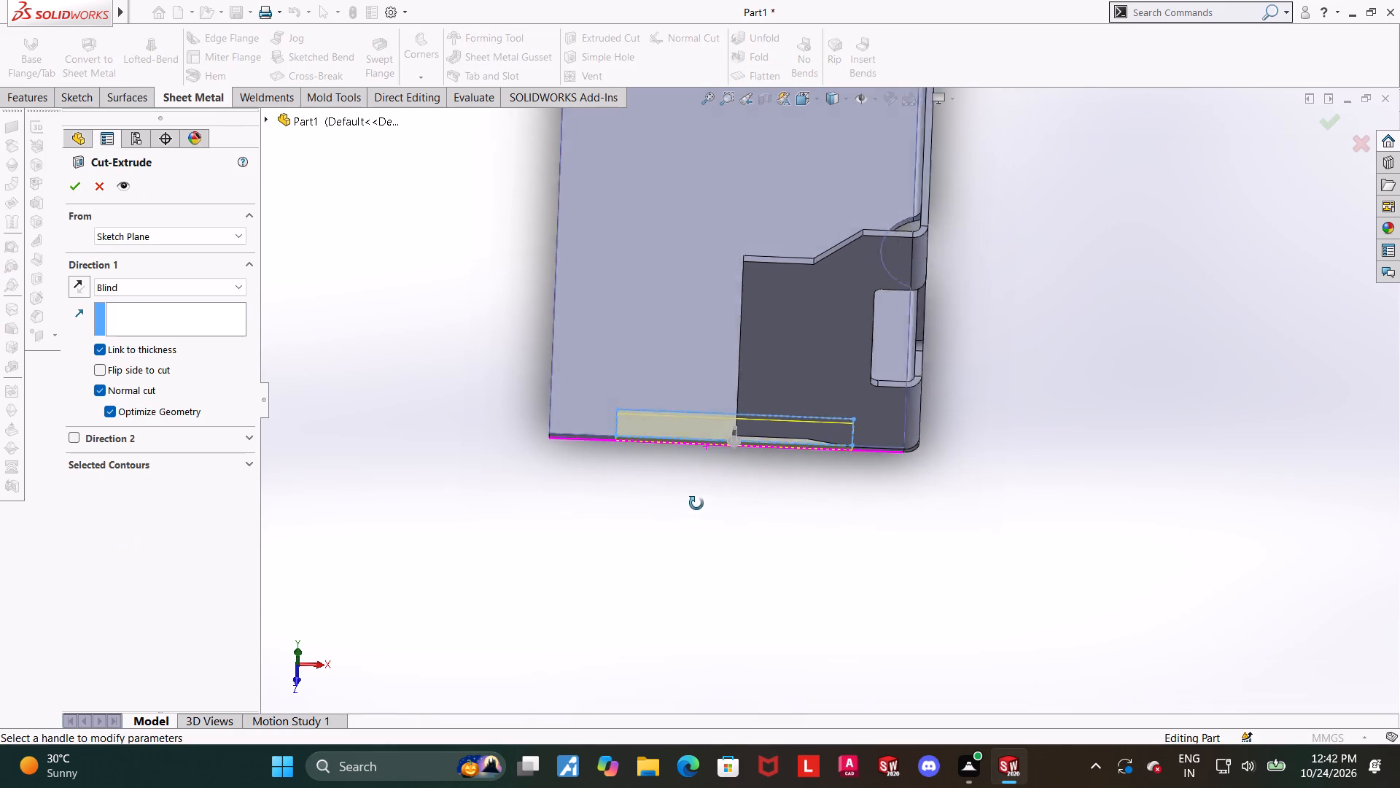
{"action": "middle_click_drag", "start_coordinate": [696, 503], "coordinate": [699, 490]}
{"action": "left_click", "coordinate": [71, 193]}
{"action": "left_click", "coordinate": [477, 442]}
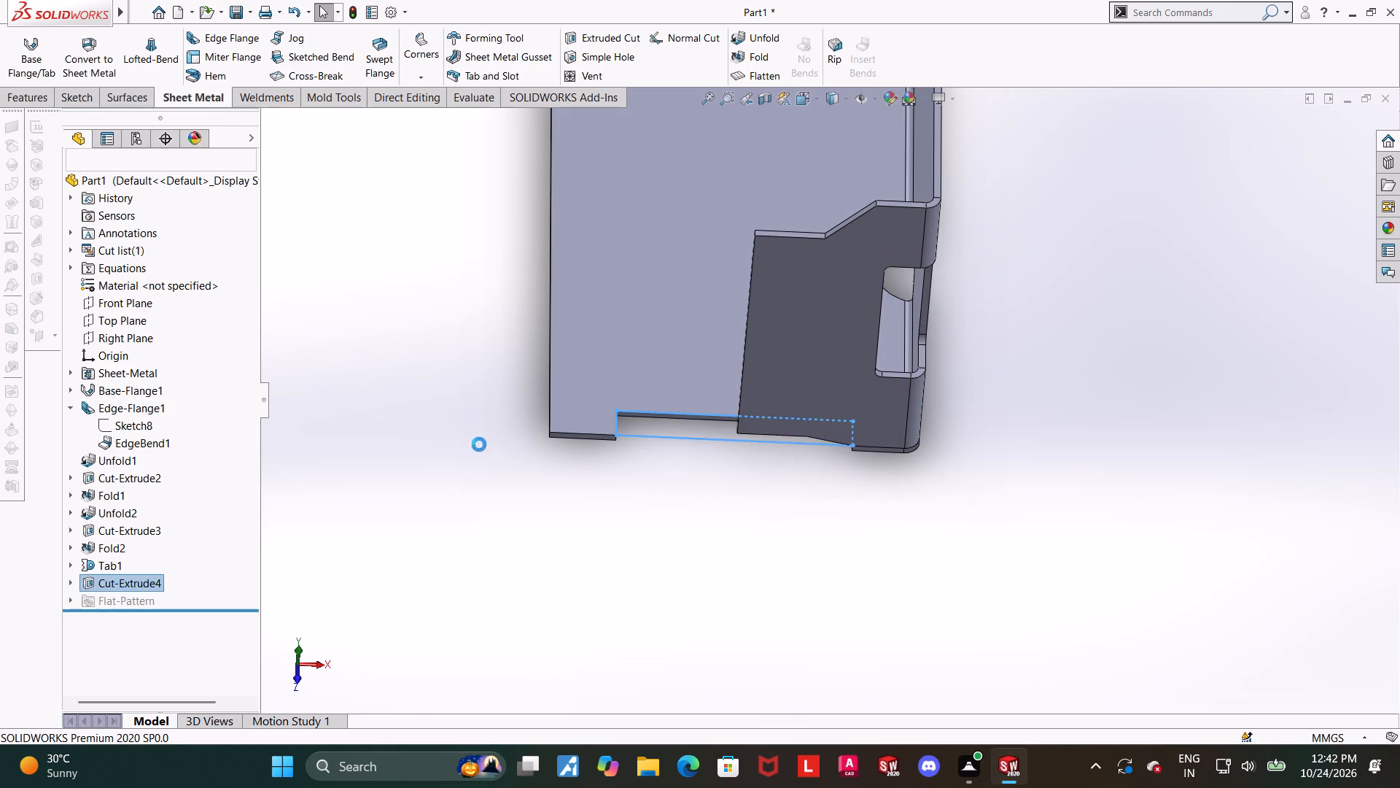
Examine the new notch beside the edge flange on the folded part from several sides.
{"action": "middle_click_drag", "start_coordinate": [706, 471], "coordinate": [618, 452]}
{"action": "scroll", "coordinate": [968, 468], "scroll_direction": "up", "scroll_amount": 6}
{"action": "middle_click_drag", "start_coordinate": [1032, 302], "coordinate": [1054, 414]}
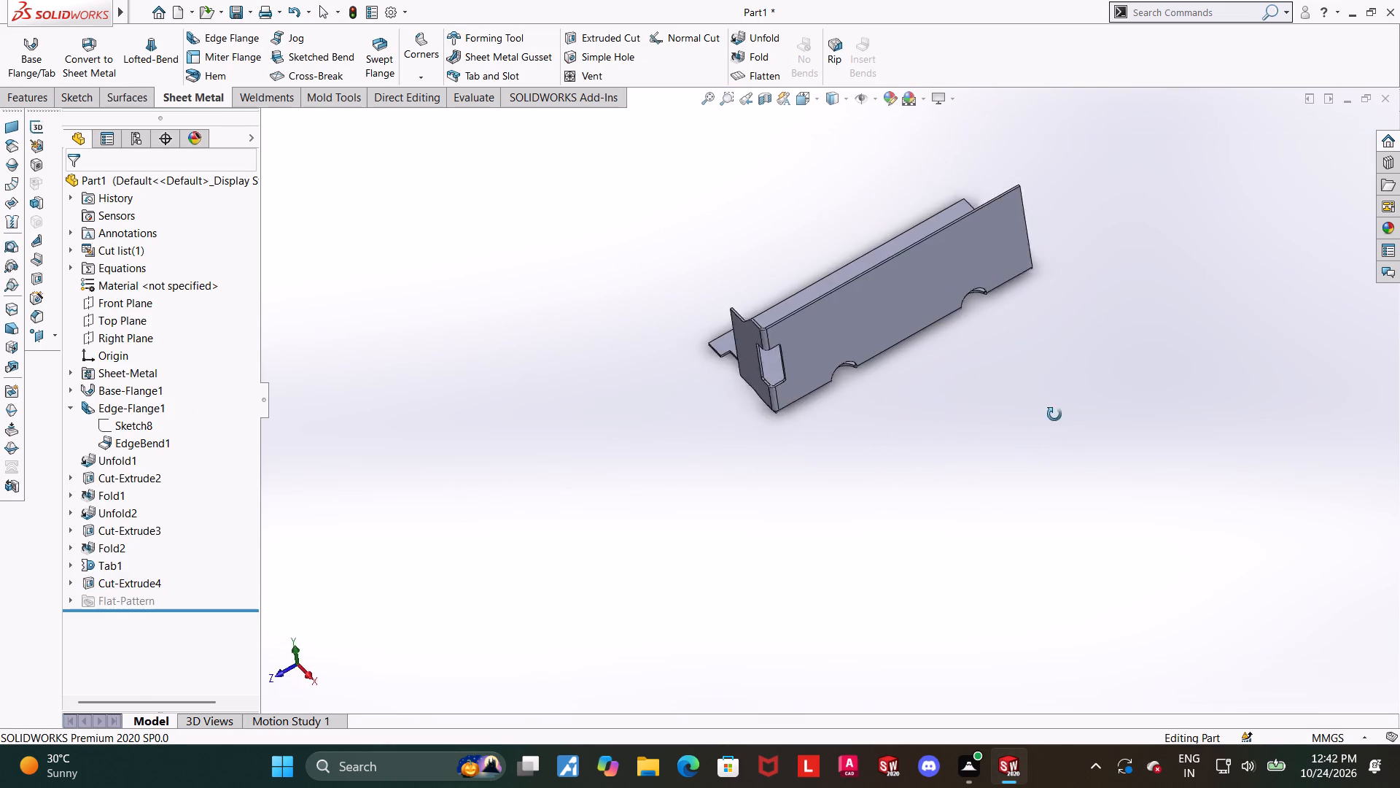
{"action": "middle_click_drag", "start_coordinate": [1054, 414], "coordinate": [1086, 389]}
{"action": "scroll", "coordinate": [915, 295], "scroll_direction": "down", "scroll_amount": 2}
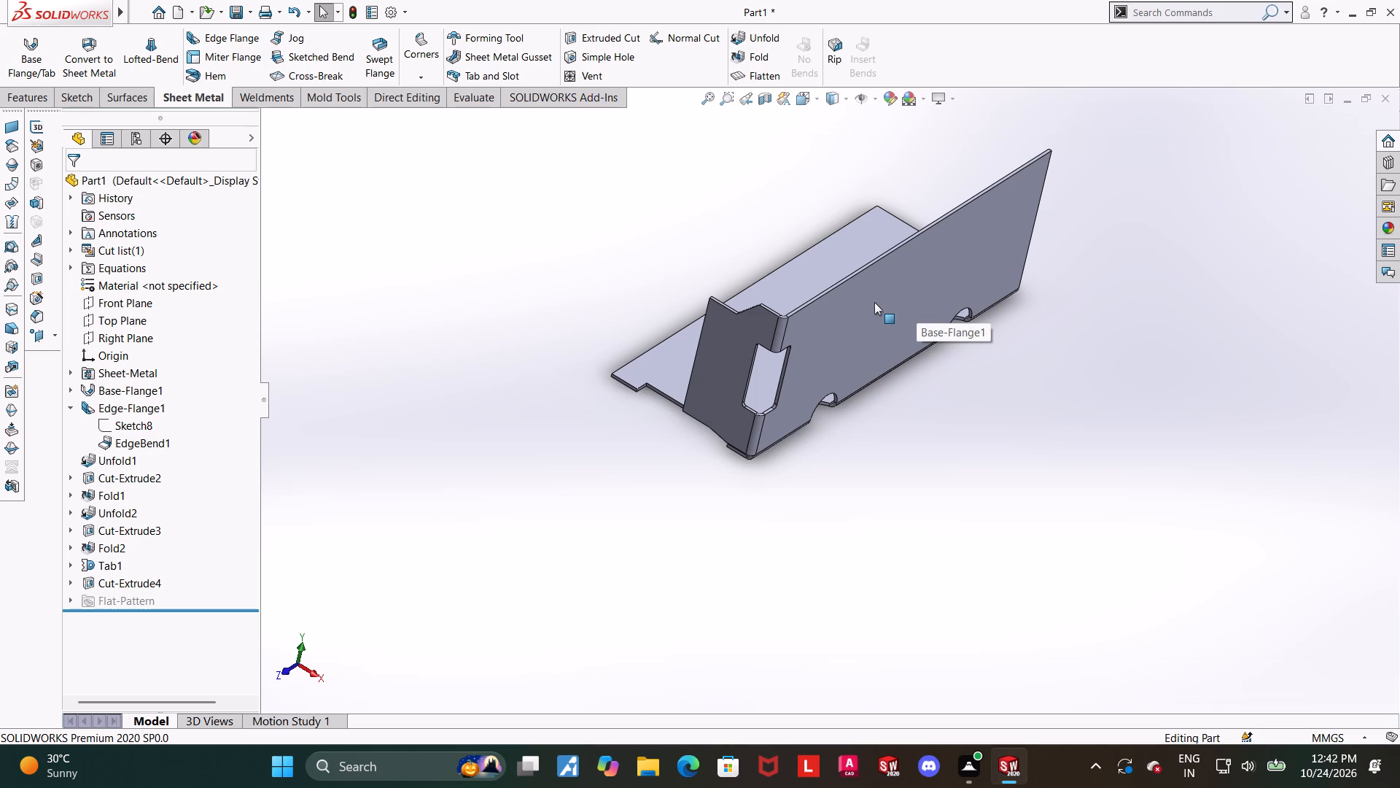
{"action": "middle_click_drag", "start_coordinate": [885, 273], "coordinate": [862, 161]}
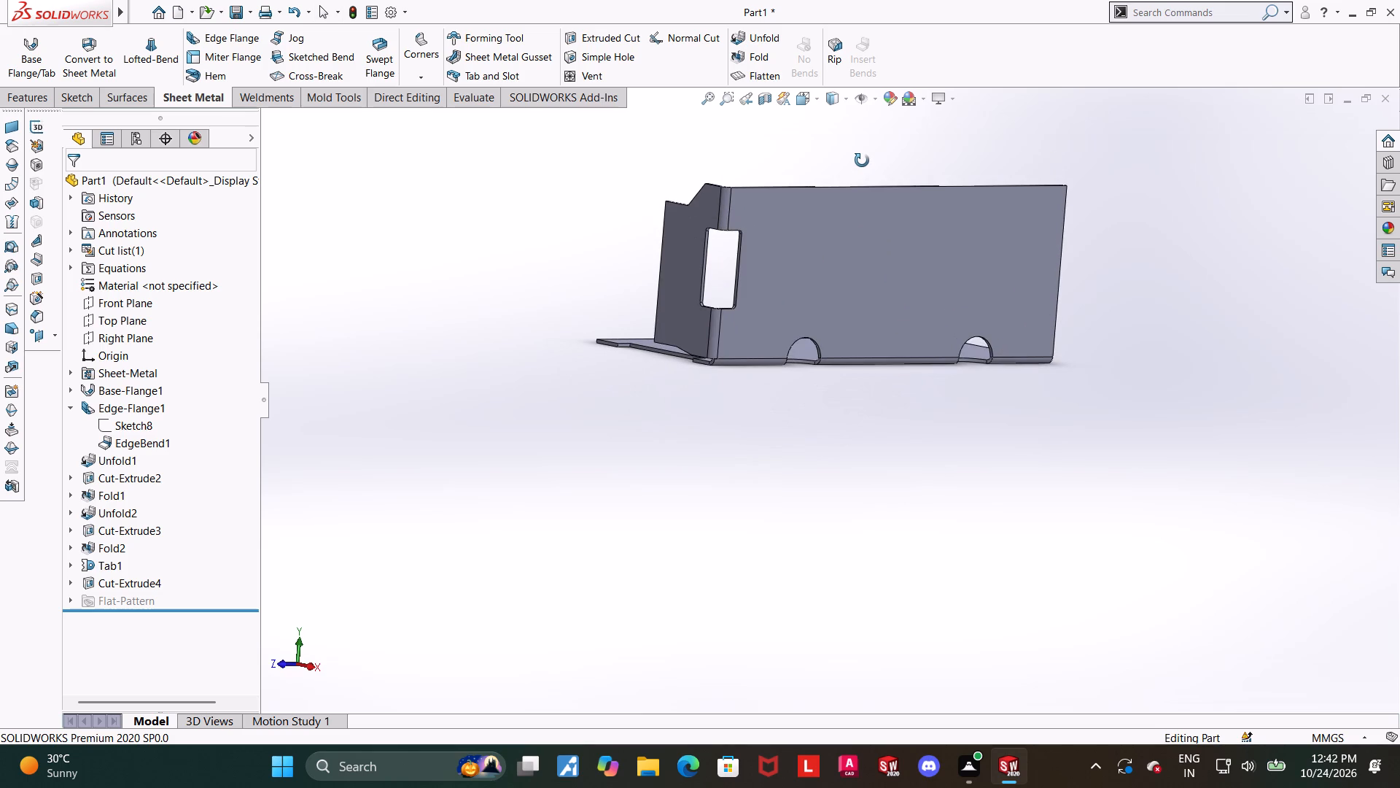
{"action": "middle_click_drag", "start_coordinate": [862, 161], "coordinate": [914, 199]}
{"action": "middle_click_drag", "start_coordinate": [858, 166], "coordinate": [865, 239]}
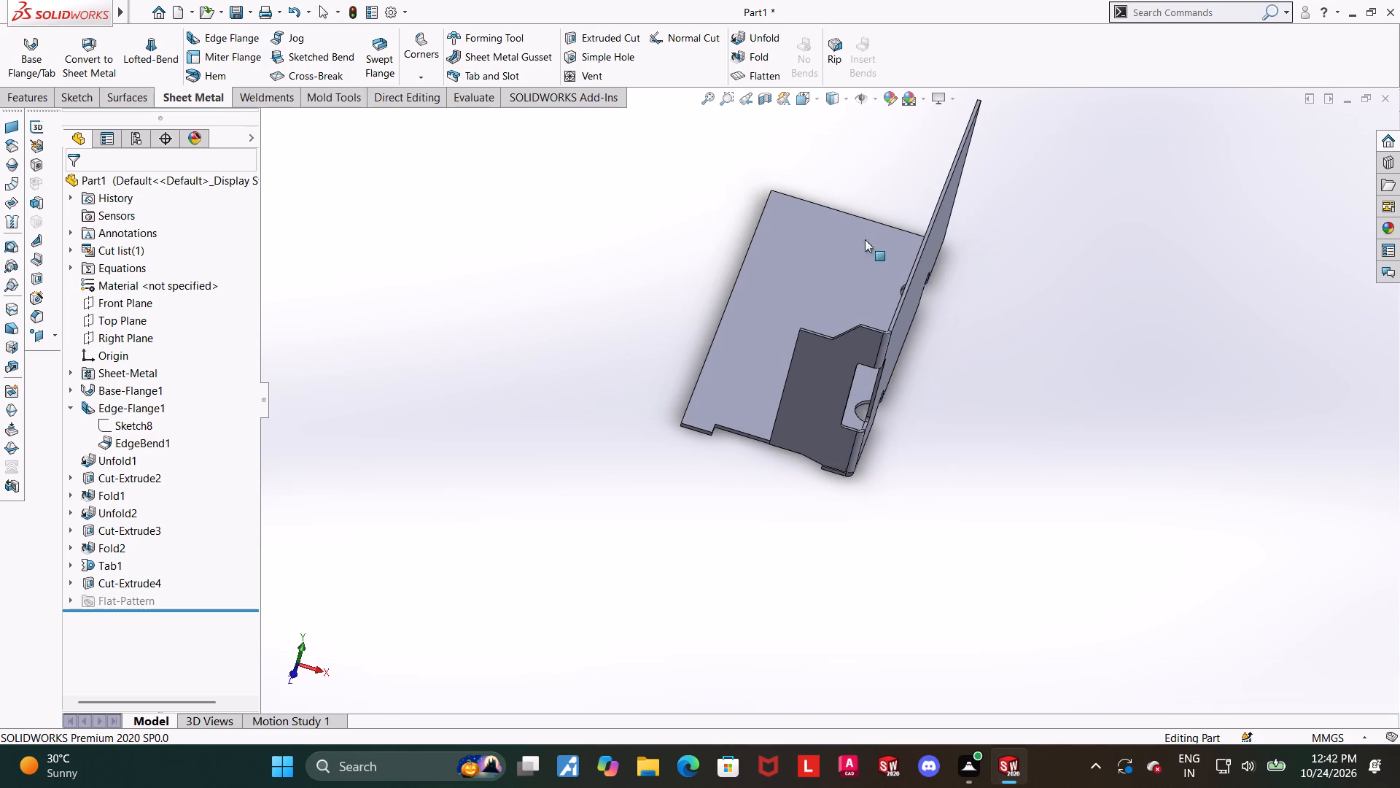
{"action": "middle_click_drag", "start_coordinate": [865, 239], "coordinate": [869, 247]}
Flatten the sheet metal part and examine the whole flat pattern square-on in the Left view.
{"action": "left_click", "coordinate": [755, 77]}
{"action": "middle_click_drag", "start_coordinate": [927, 288], "coordinate": [1012, 372]}
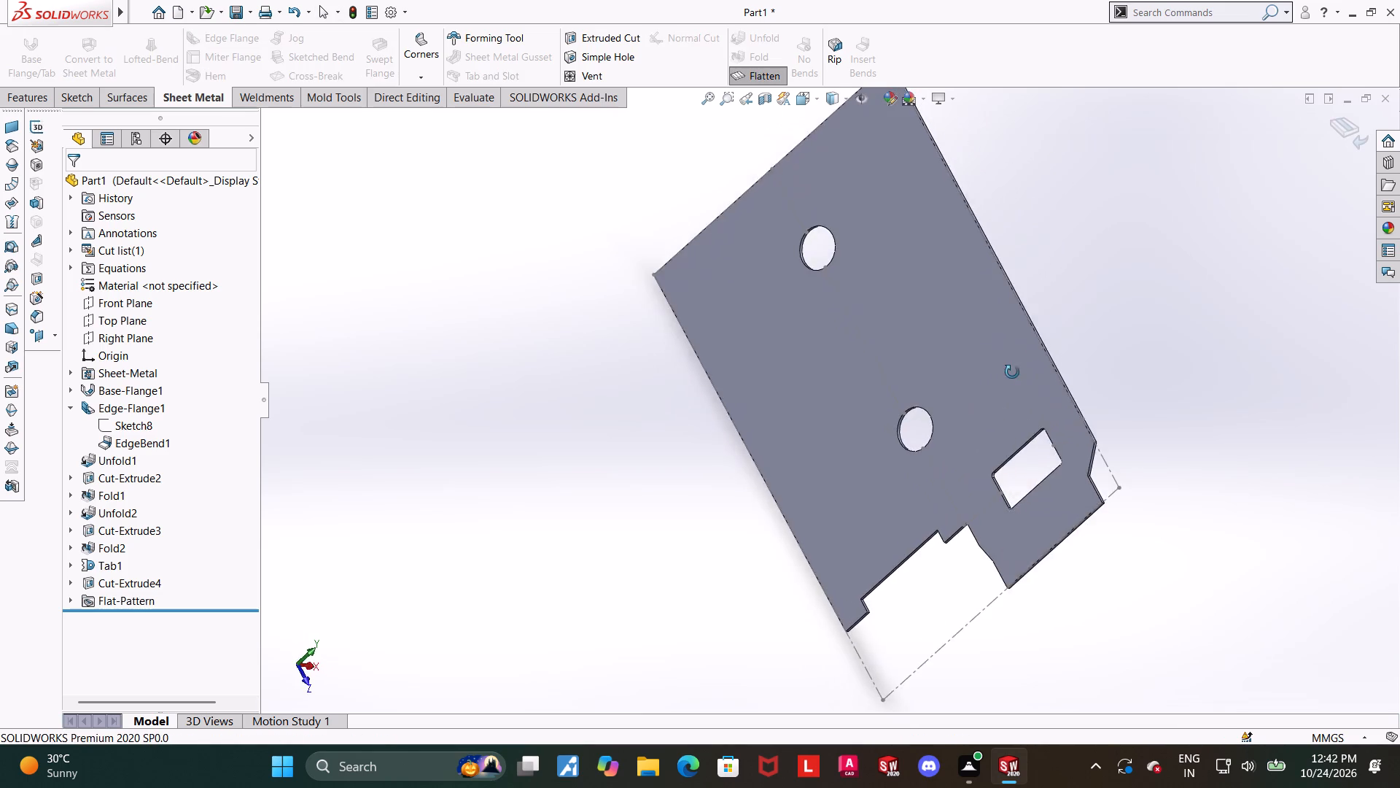
{"action": "middle_click_drag", "start_coordinate": [1012, 372], "coordinate": [879, 502]}
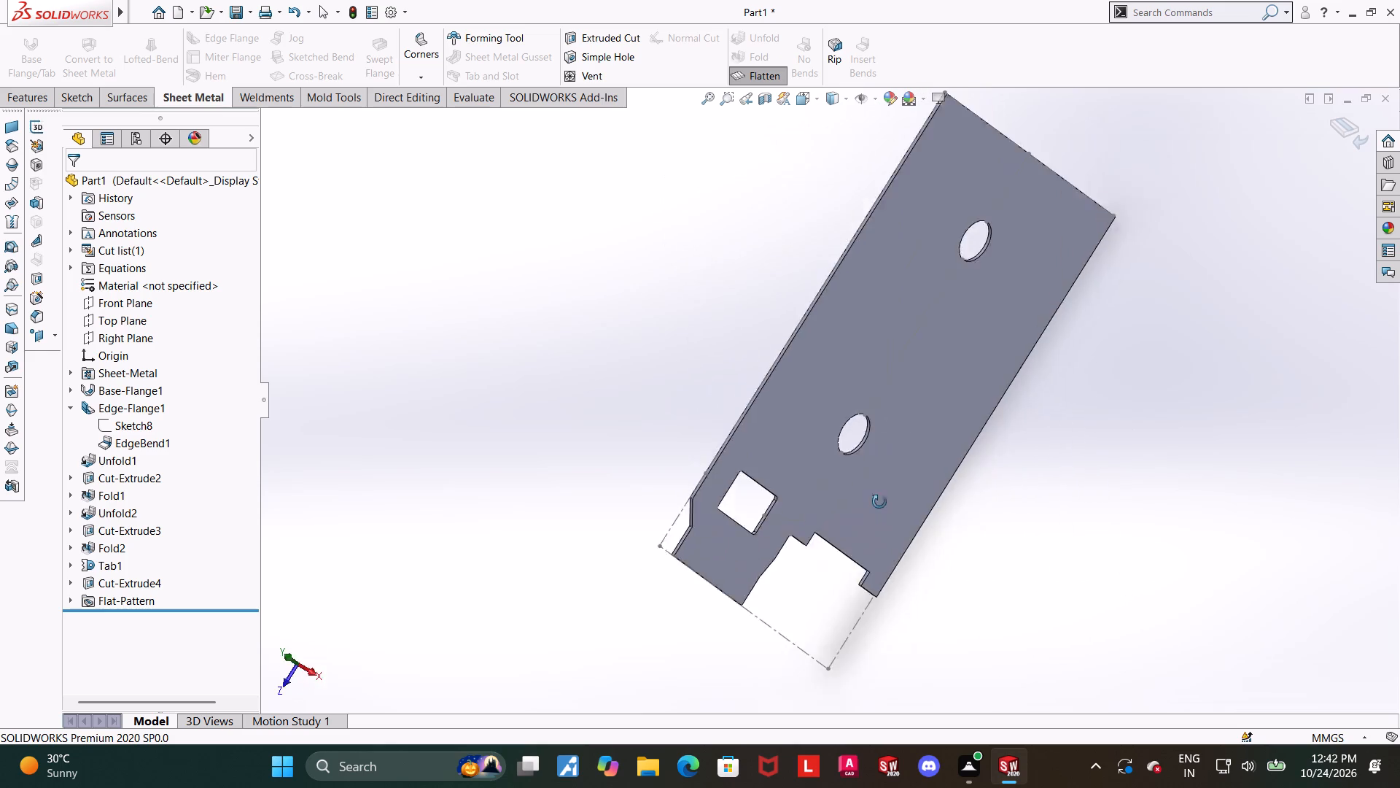
{"action": "middle_click_drag", "start_coordinate": [879, 502], "coordinate": [1116, 223]}
{"action": "left_click", "coordinate": [812, 97]}
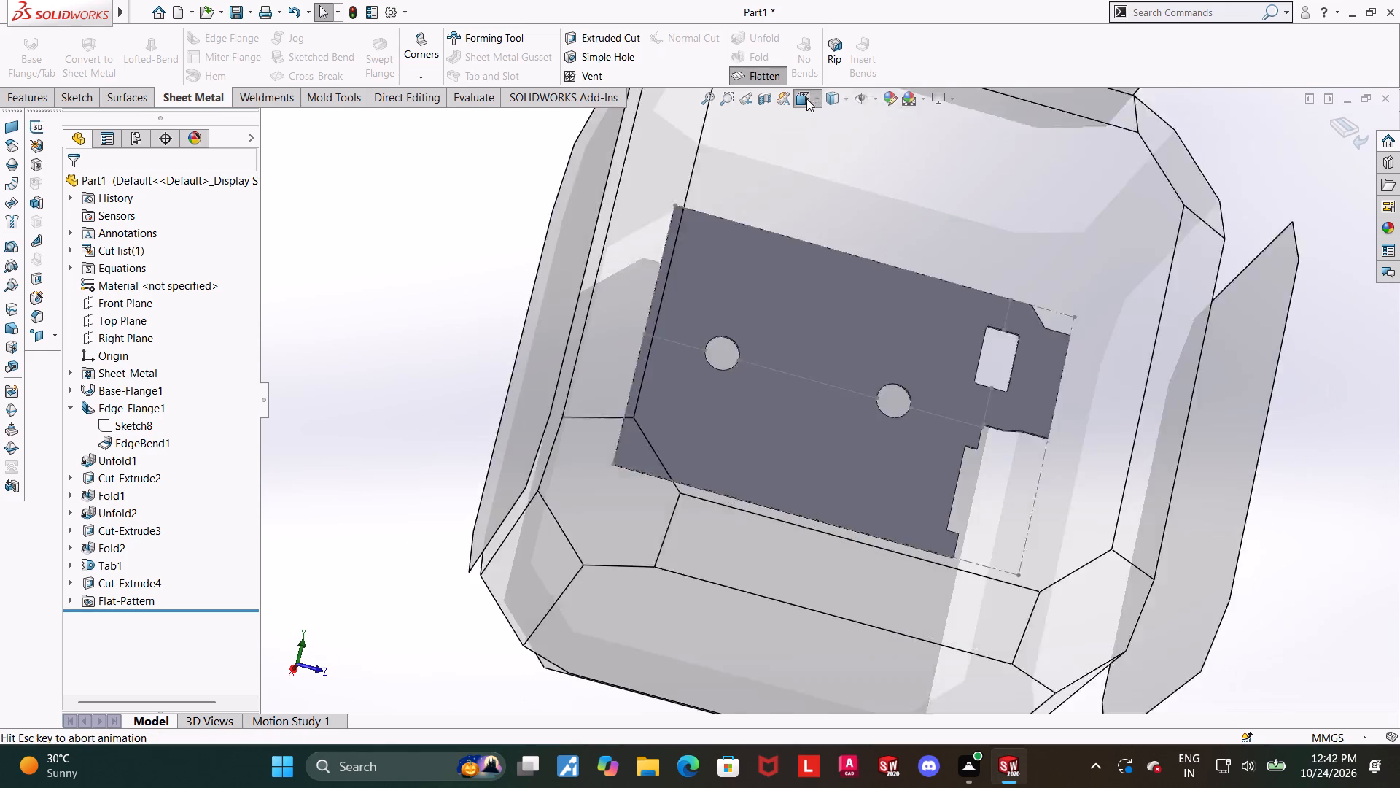
{"action": "left_click", "coordinate": [682, 447]}
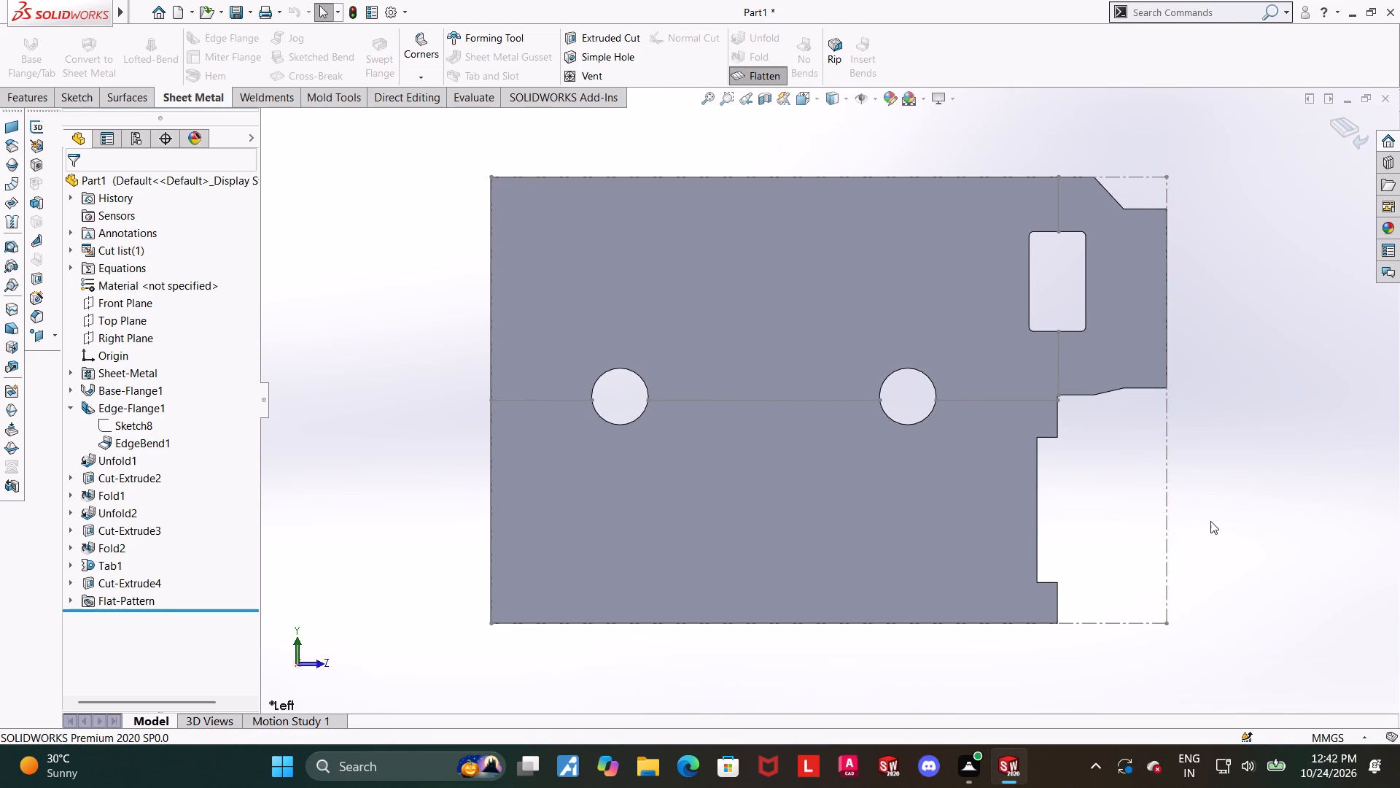
{"action": "scroll", "coordinate": [1210, 521], "scroll_direction": "up", "scroll_amount": 1}
{"action": "scroll", "coordinate": [1183, 455], "scroll_direction": "down", "scroll_amount": 1}
{"action": "scroll", "coordinate": [1175, 436], "scroll_direction": "up", "scroll_amount": 1}
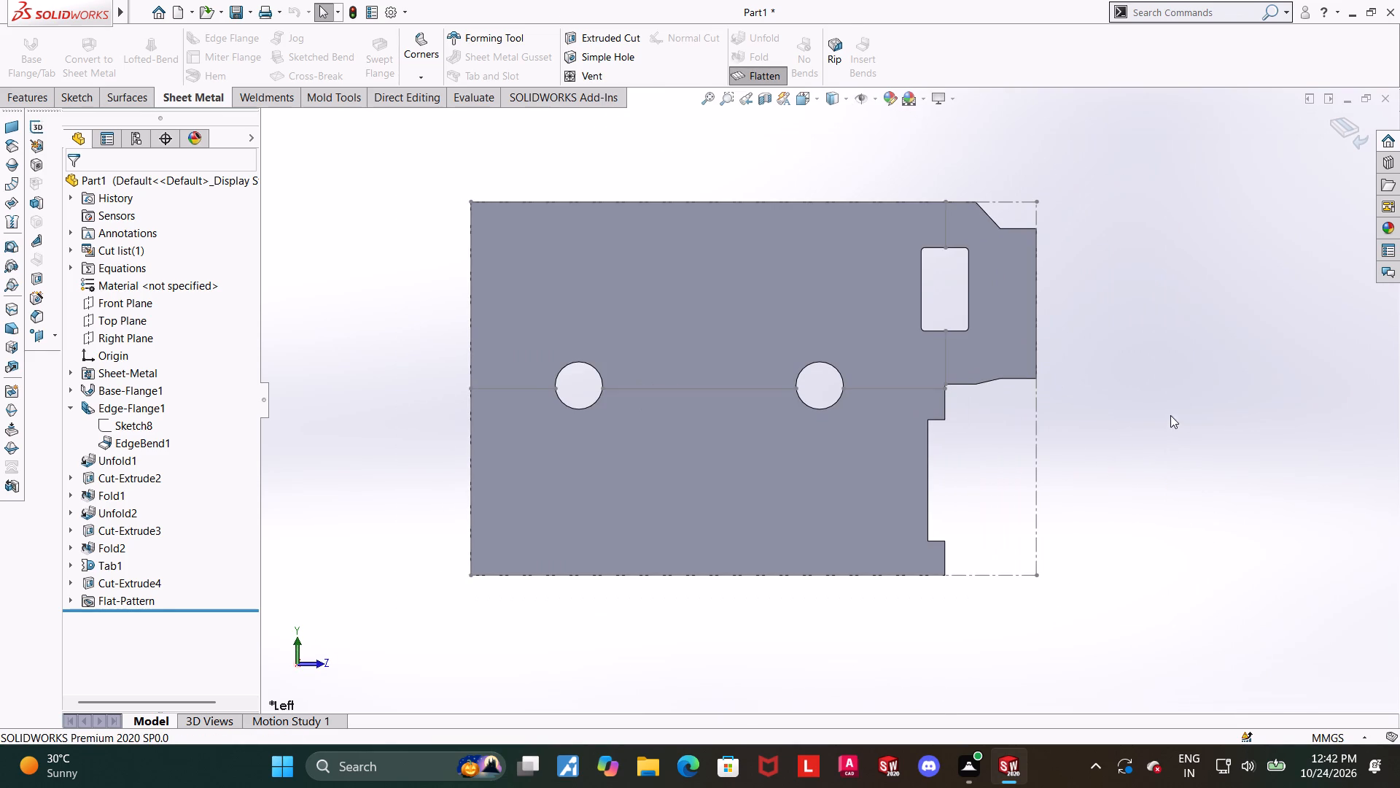
{"action": "left_click", "coordinate": [1170, 415]}
{"action": "scroll", "coordinate": [1026, 337], "scroll_direction": "down", "scroll_amount": 1}
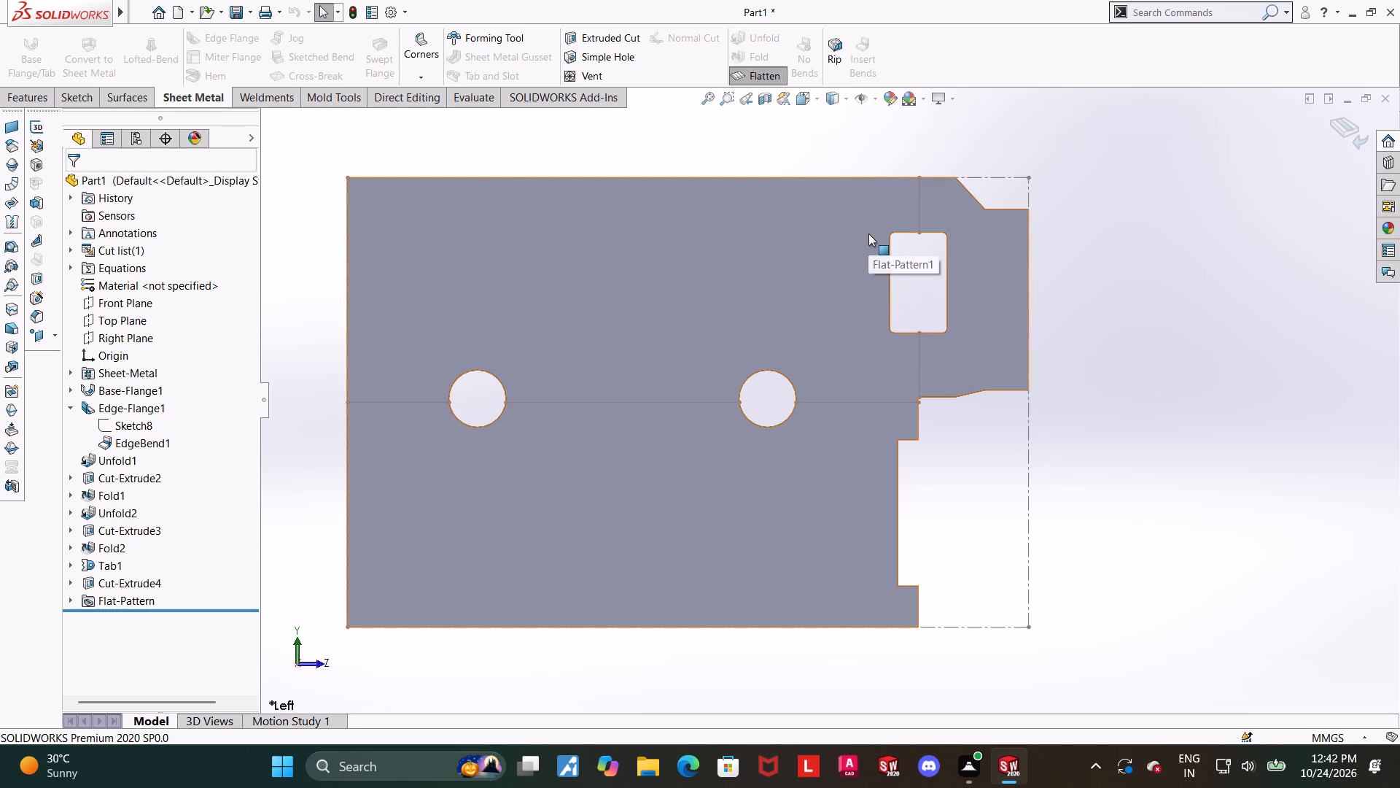
Examine the flat pattern up close around the notch, the bend lines and the edge flange corner.
{"action": "middle_click_drag", "start_coordinate": [989, 484], "coordinate": [988, 340]}
{"action": "scroll", "coordinate": [997, 382], "scroll_direction": "down", "scroll_amount": 2}
{"action": "middle_click_drag", "start_coordinate": [944, 432], "coordinate": [937, 434]}
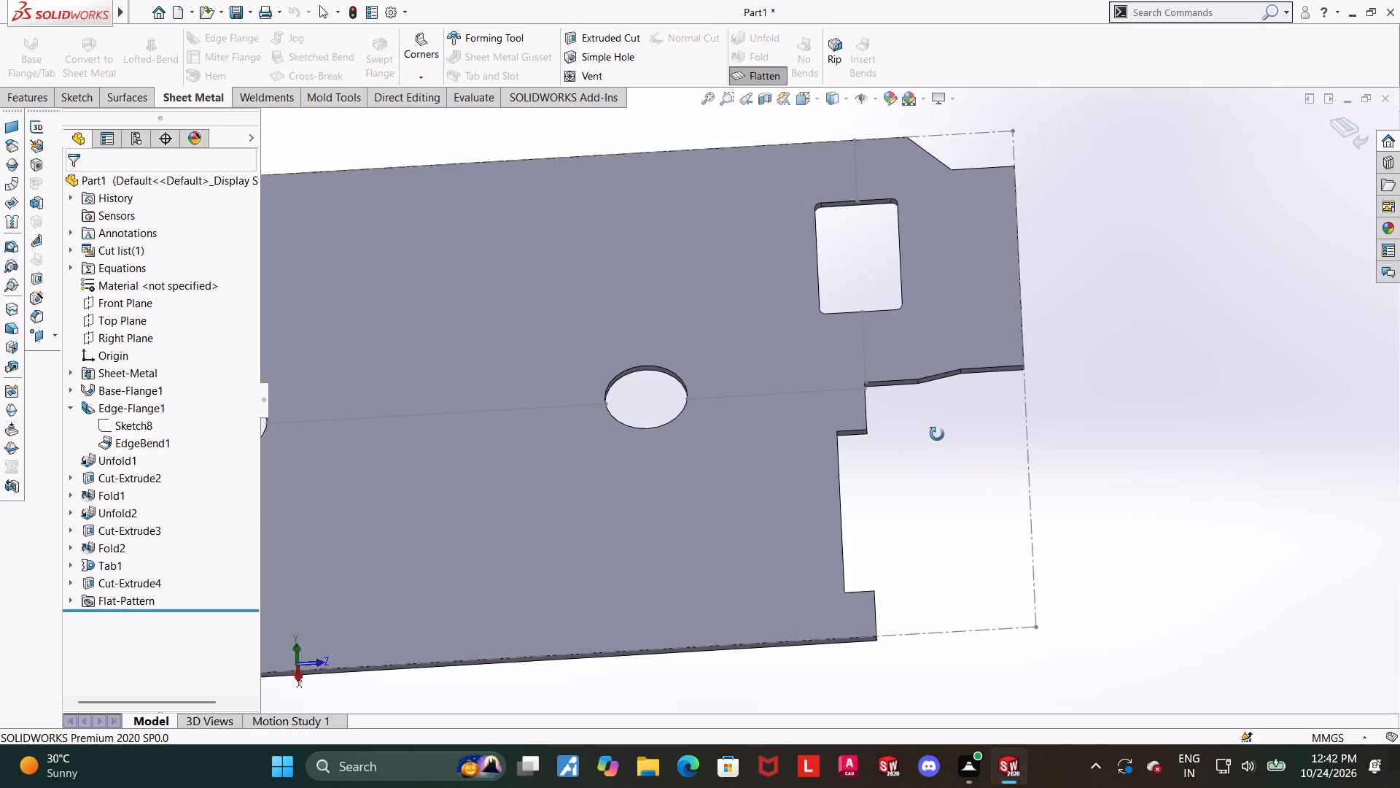
{"action": "middle_click_drag", "start_coordinate": [937, 434], "coordinate": [898, 467]}
{"action": "scroll", "coordinate": [861, 445], "scroll_direction": "down", "scroll_amount": 1}
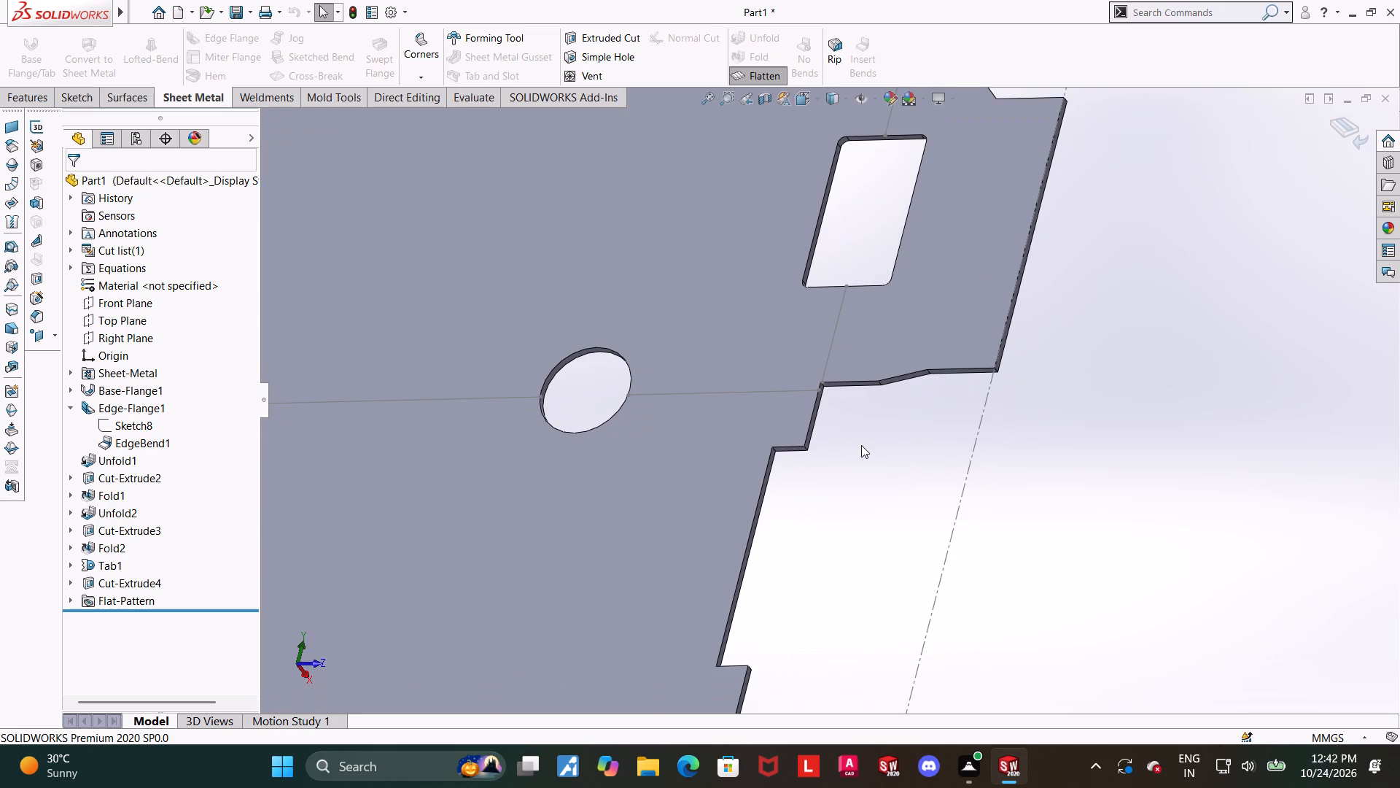
{"action": "scroll", "coordinate": [763, 383], "scroll_direction": "down", "scroll_amount": 1}
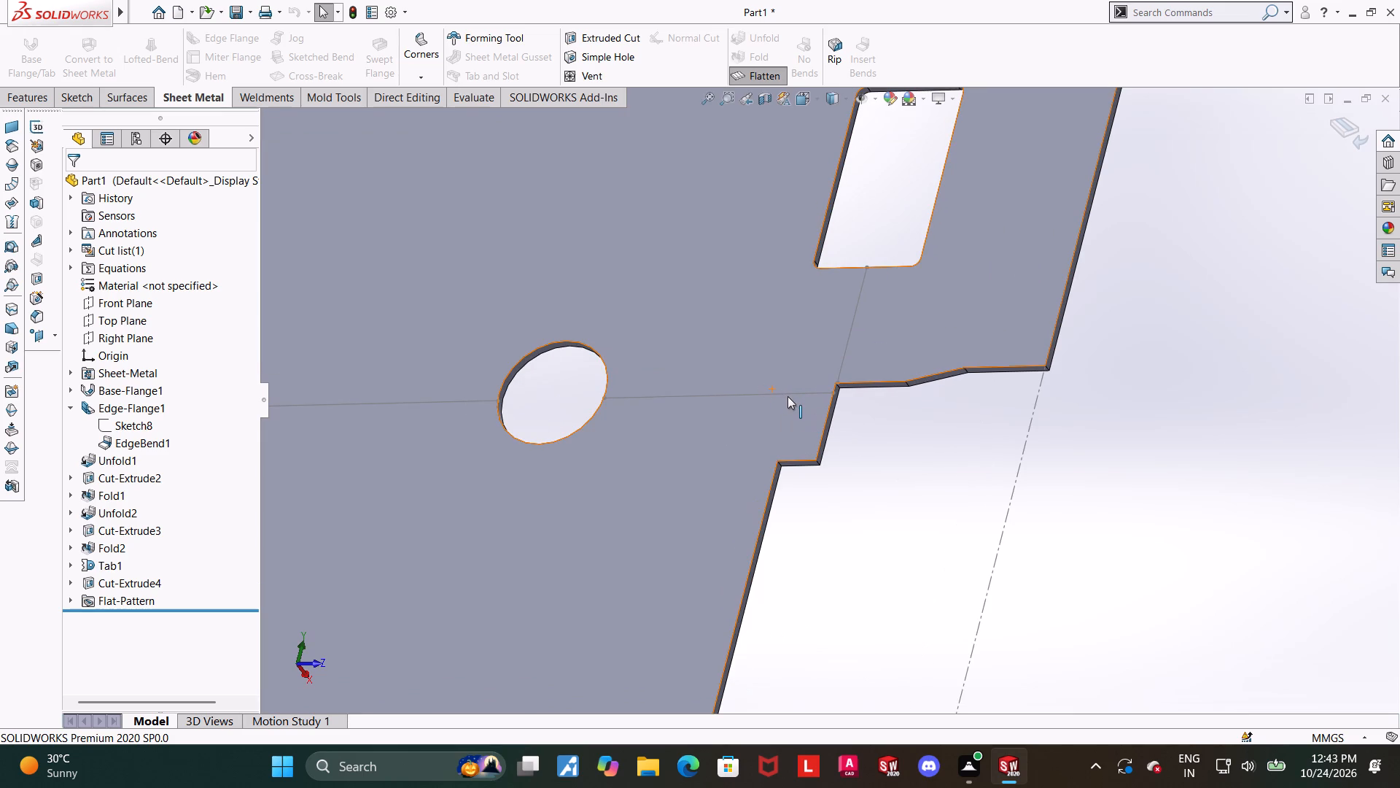
{"action": "left_click", "coordinate": [787, 396]}
{"action": "left_click", "coordinate": [879, 428]}
{"action": "scroll", "coordinate": [892, 460], "scroll_direction": "up", "scroll_amount": 9}
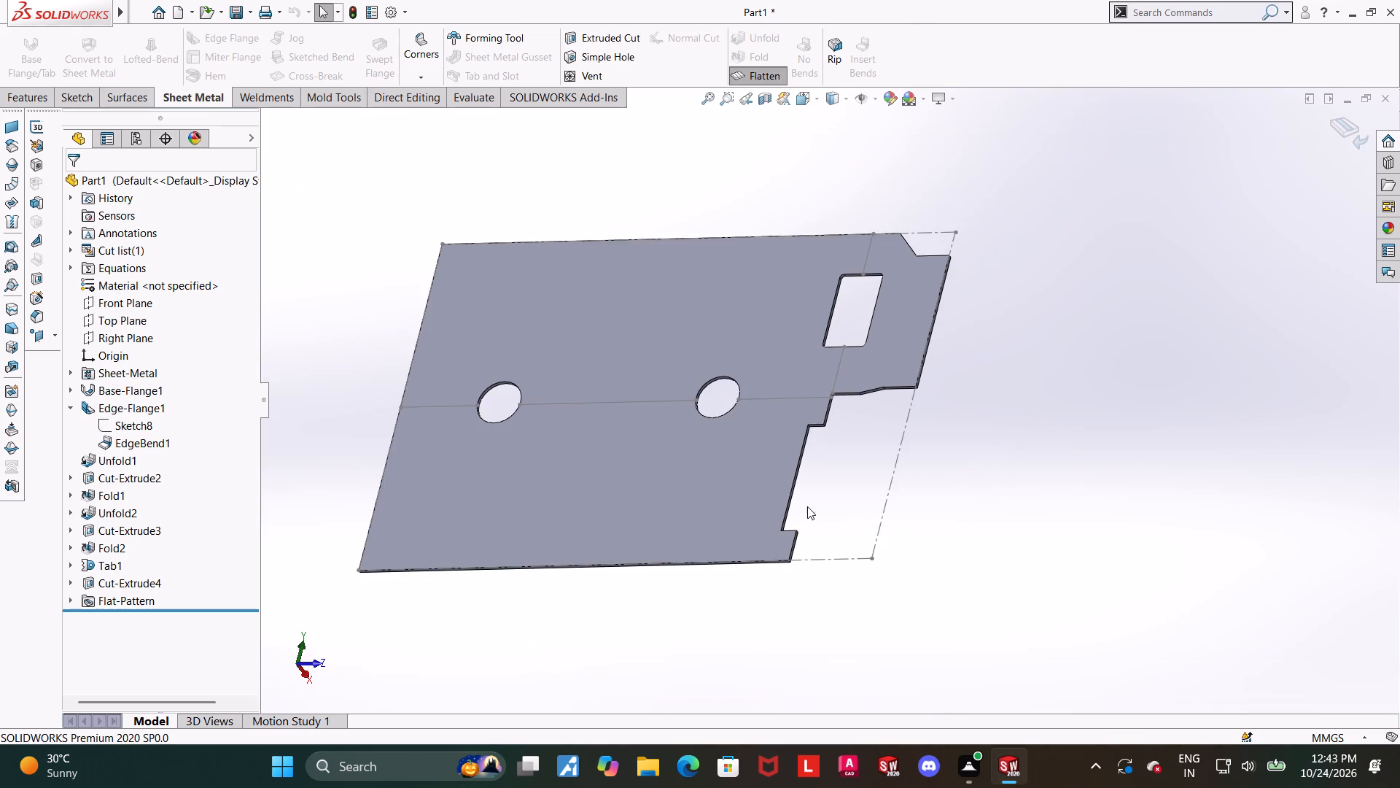
Measure the distance from the long bend line to the flat pattern's bounding-box edge beyond the notch.
{"action": "scroll", "coordinate": [790, 513], "scroll_direction": "down", "scroll_amount": 4}
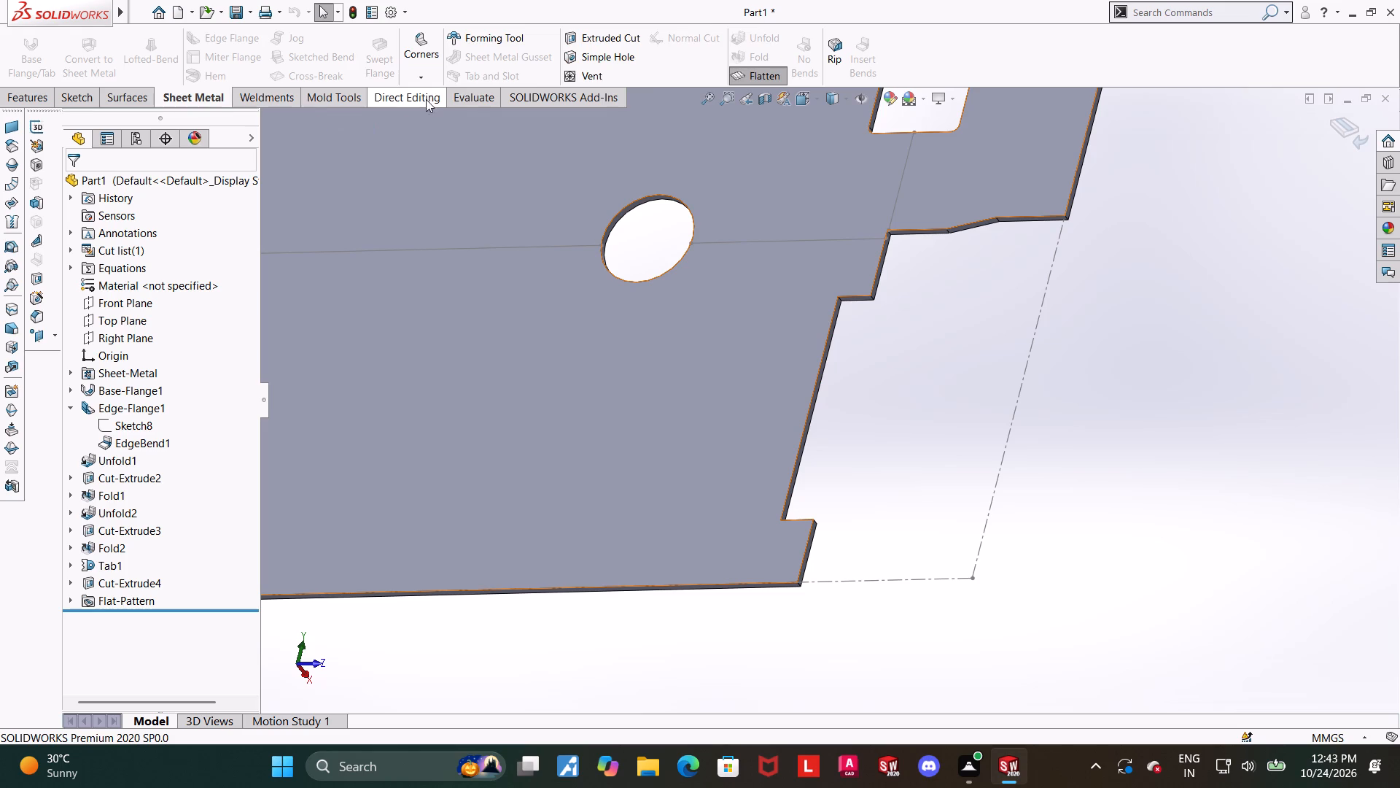
{"action": "left_click", "coordinate": [453, 93]}
{"action": "left_click", "coordinate": [152, 52]}
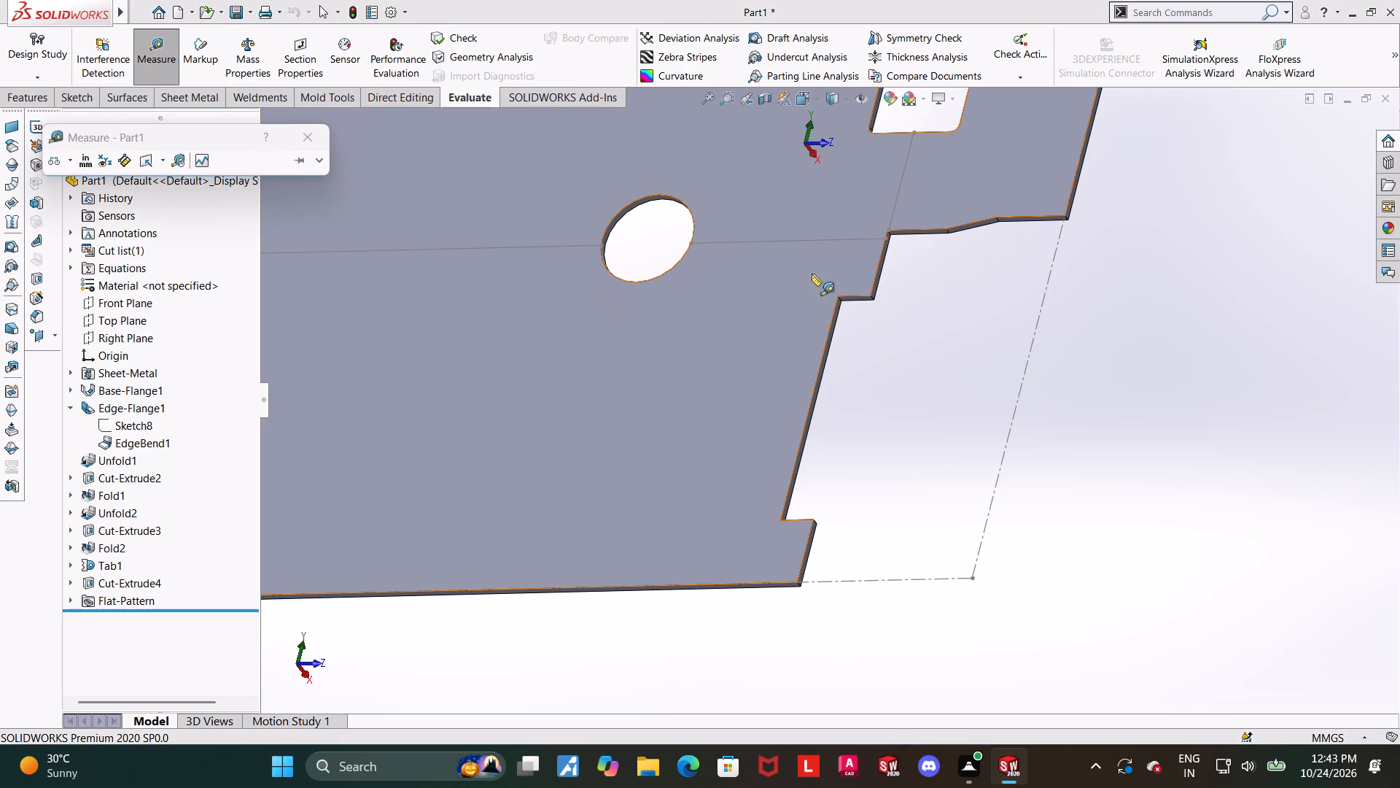
{"action": "left_click", "coordinate": [802, 241]}
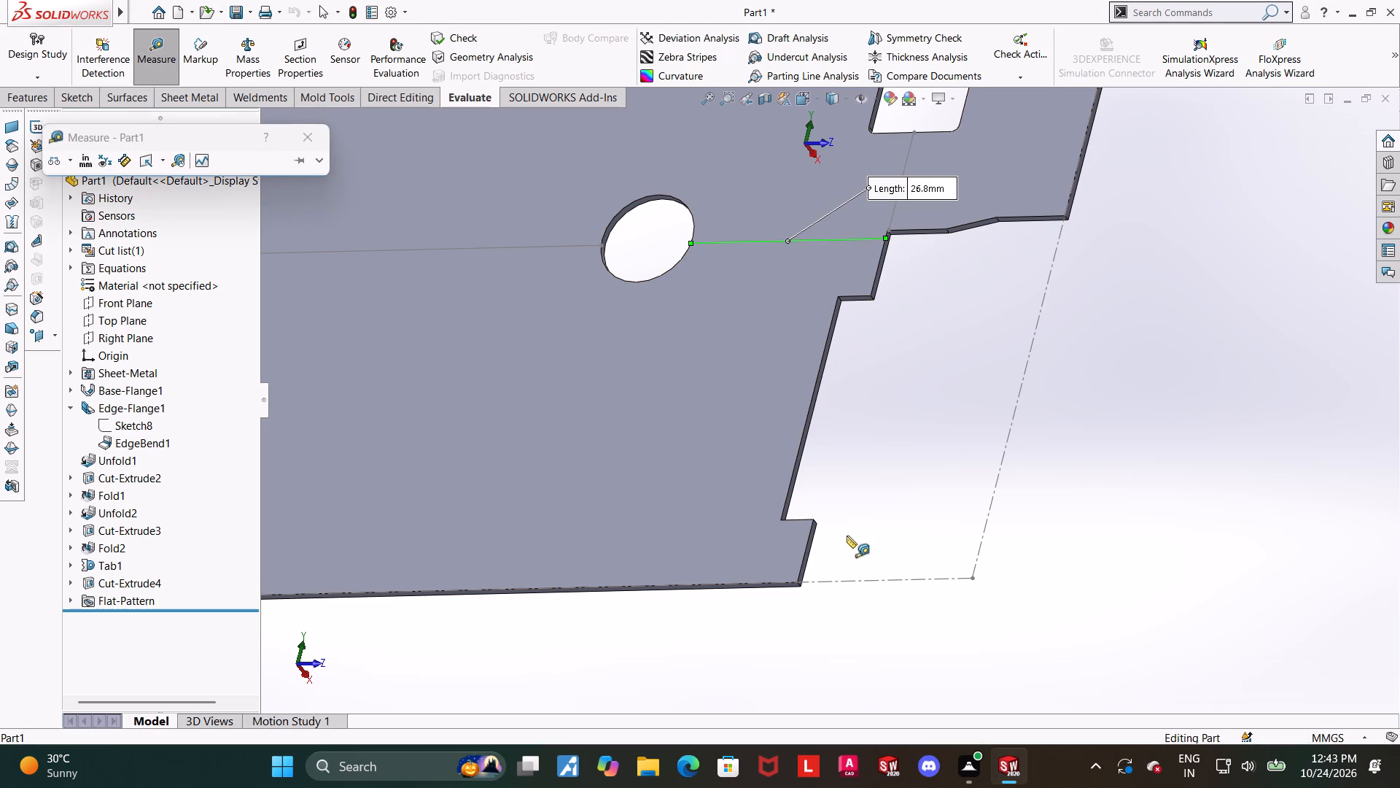
{"action": "left_click", "coordinate": [819, 582]}
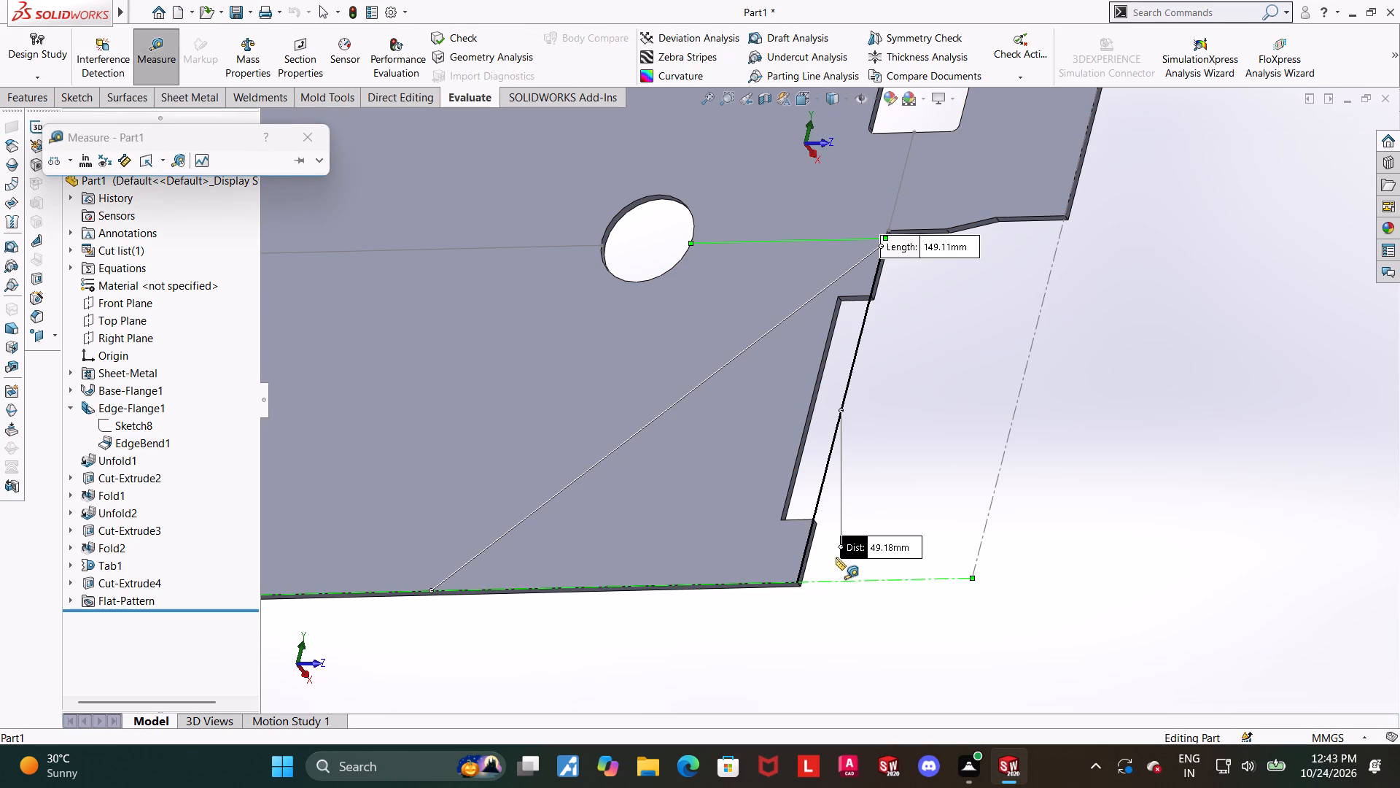
{"action": "key", "text": "Escape"}
Return the part from the flat pattern to its folded state.
{"action": "scroll", "coordinate": [1007, 514], "scroll_direction": "up", "scroll_amount": 3}
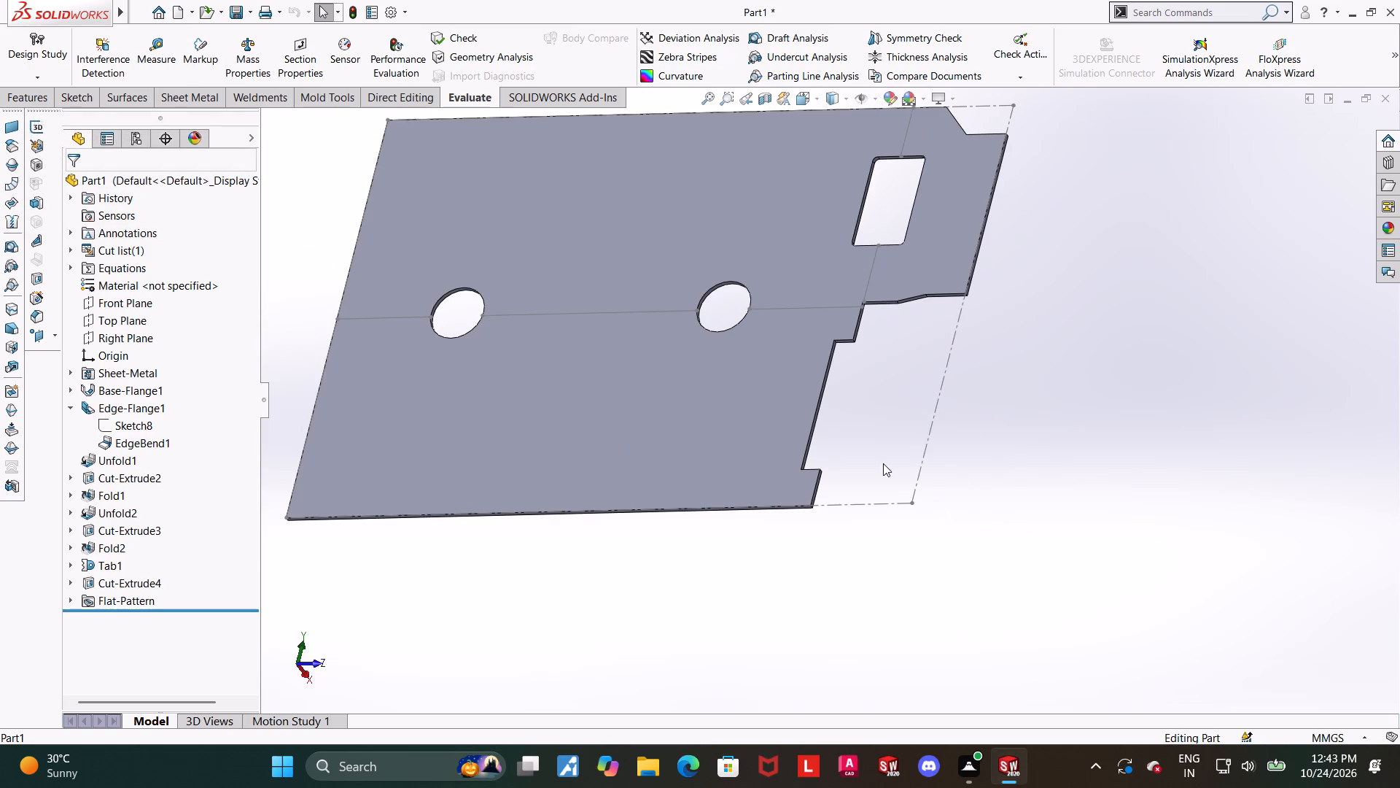
{"action": "middle_click_drag", "start_coordinate": [880, 463], "coordinate": [890, 416]}
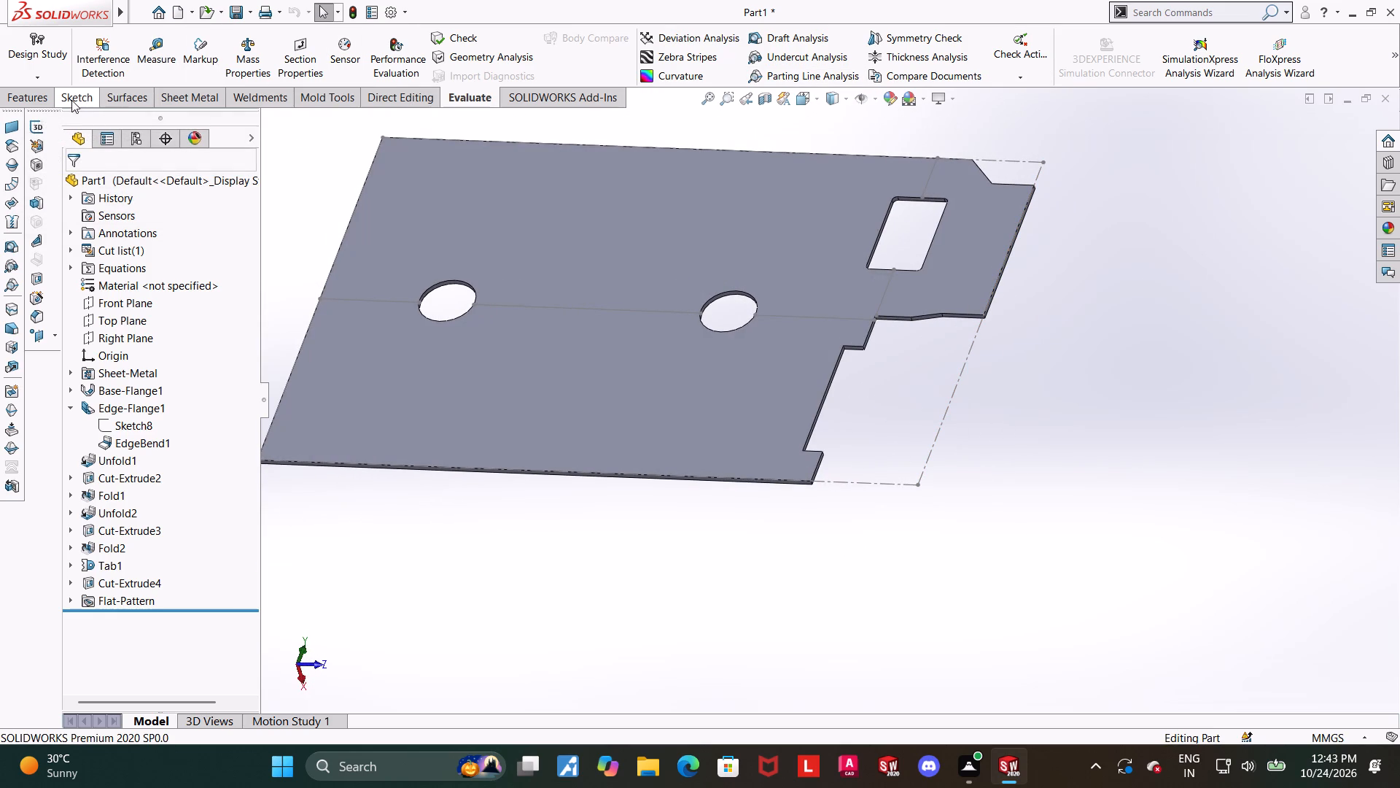
{"action": "left_click", "coordinate": [39, 98]}
{"action": "left_click", "coordinate": [215, 102]}
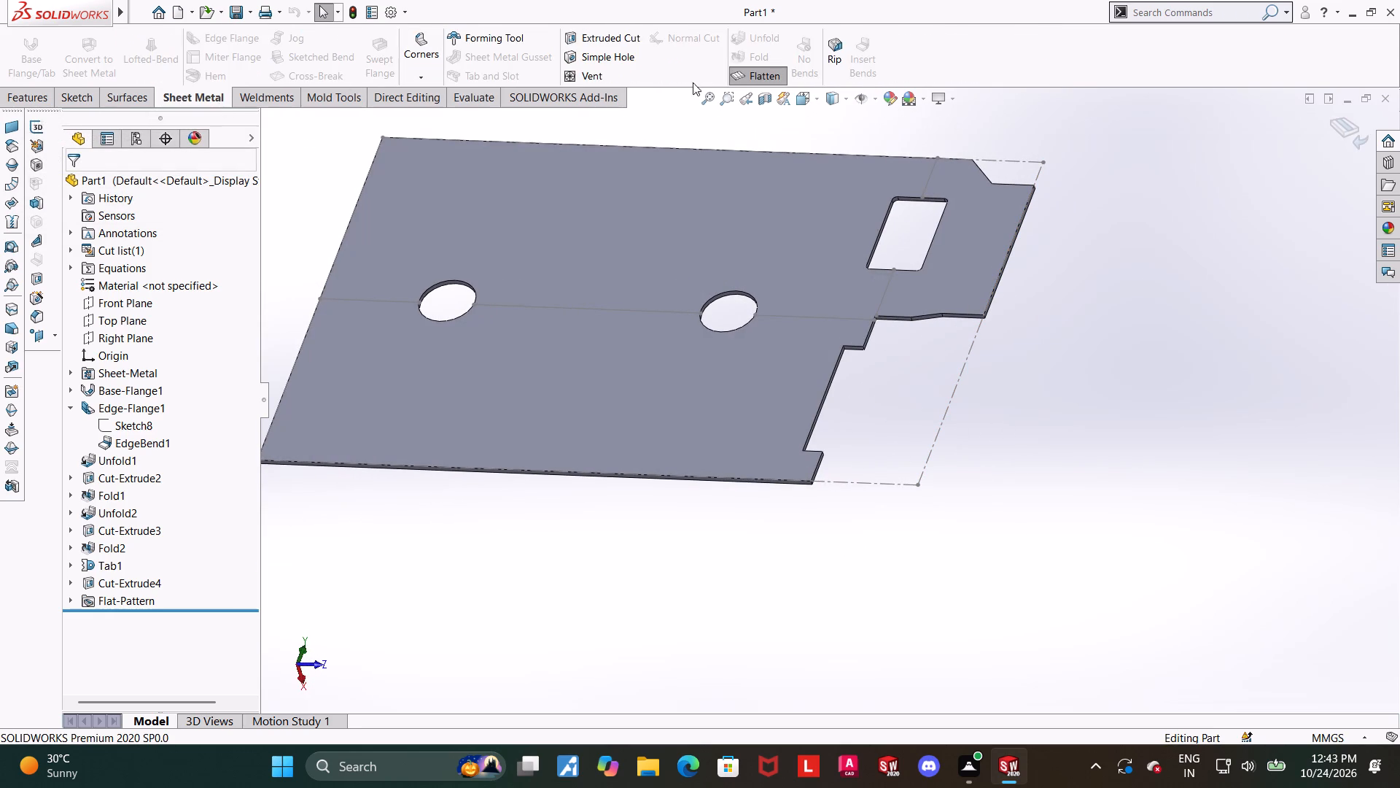
{"action": "left_click", "coordinate": [748, 75]}
Examine the folded part from all sides, including the notch, the flange window and the holes on the bend.
{"action": "scroll", "coordinate": [1041, 266], "scroll_direction": "up", "scroll_amount": 4}
{"action": "middle_click_drag", "start_coordinate": [1056, 336], "coordinate": [945, 471]}
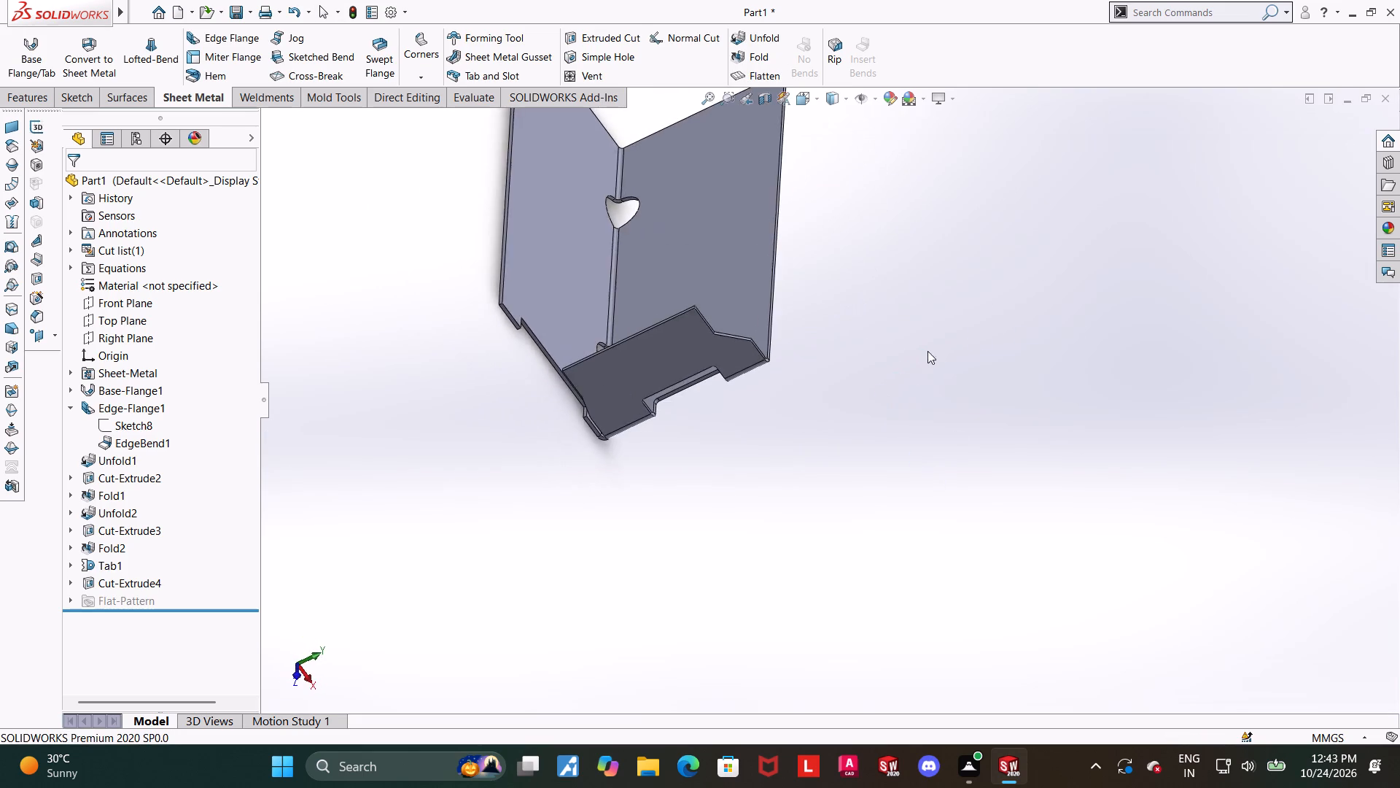
{"action": "middle_click_drag", "start_coordinate": [881, 352], "coordinate": [863, 489]}
{"action": "scroll", "coordinate": [881, 352], "scroll_direction": "up", "scroll_amount": 1}
{"action": "scroll", "coordinate": [871, 451], "scroll_direction": "up", "scroll_amount": 4}
{"action": "scroll", "coordinate": [901, 299], "scroll_direction": "down", "scroll_amount": 5}
{"action": "middle_click_drag", "start_coordinate": [760, 335], "coordinate": [660, 504]}
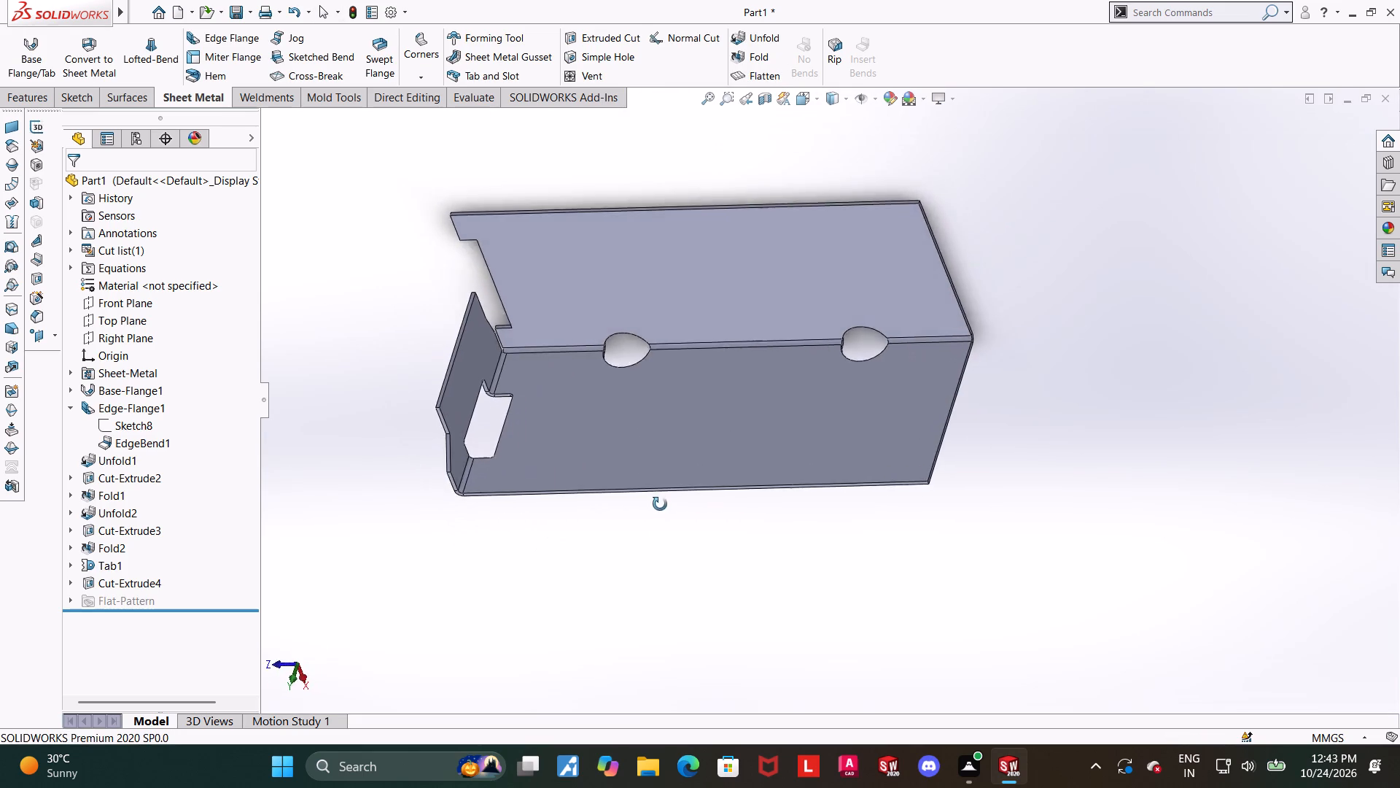
{"action": "middle_click_drag", "start_coordinate": [660, 504], "coordinate": [791, 466]}
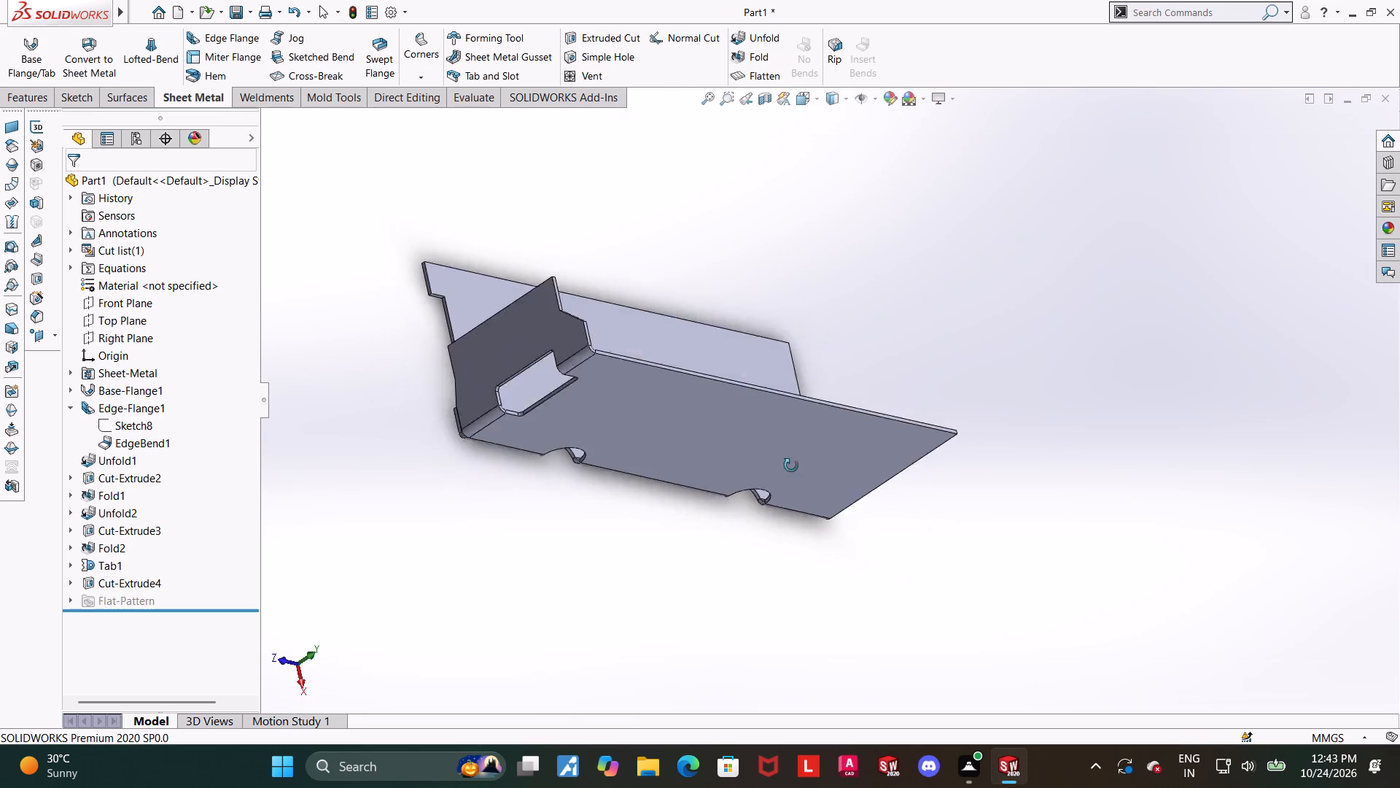
{"action": "middle_click_drag", "start_coordinate": [791, 466], "coordinate": [720, 506]}
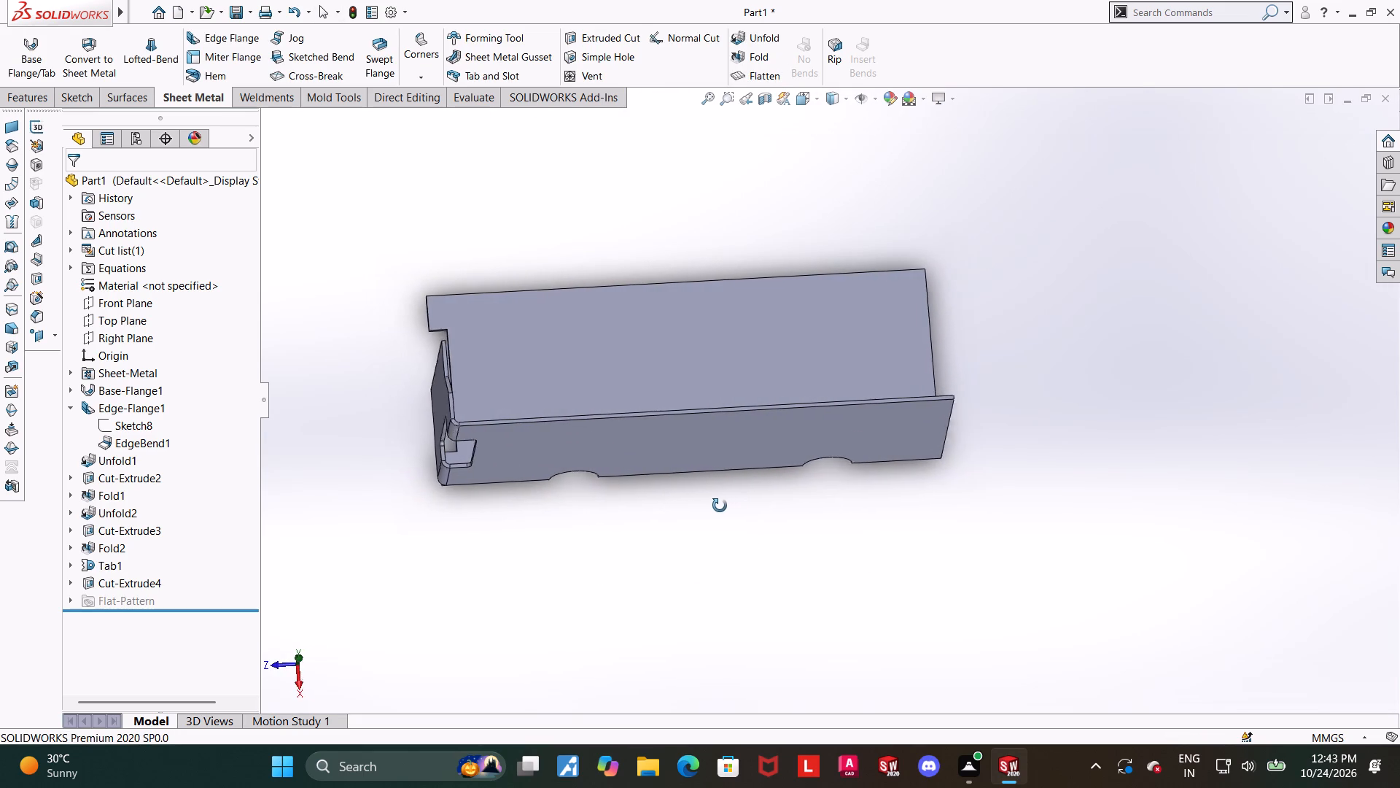
{"action": "middle_click_drag", "start_coordinate": [720, 506], "coordinate": [711, 516]}
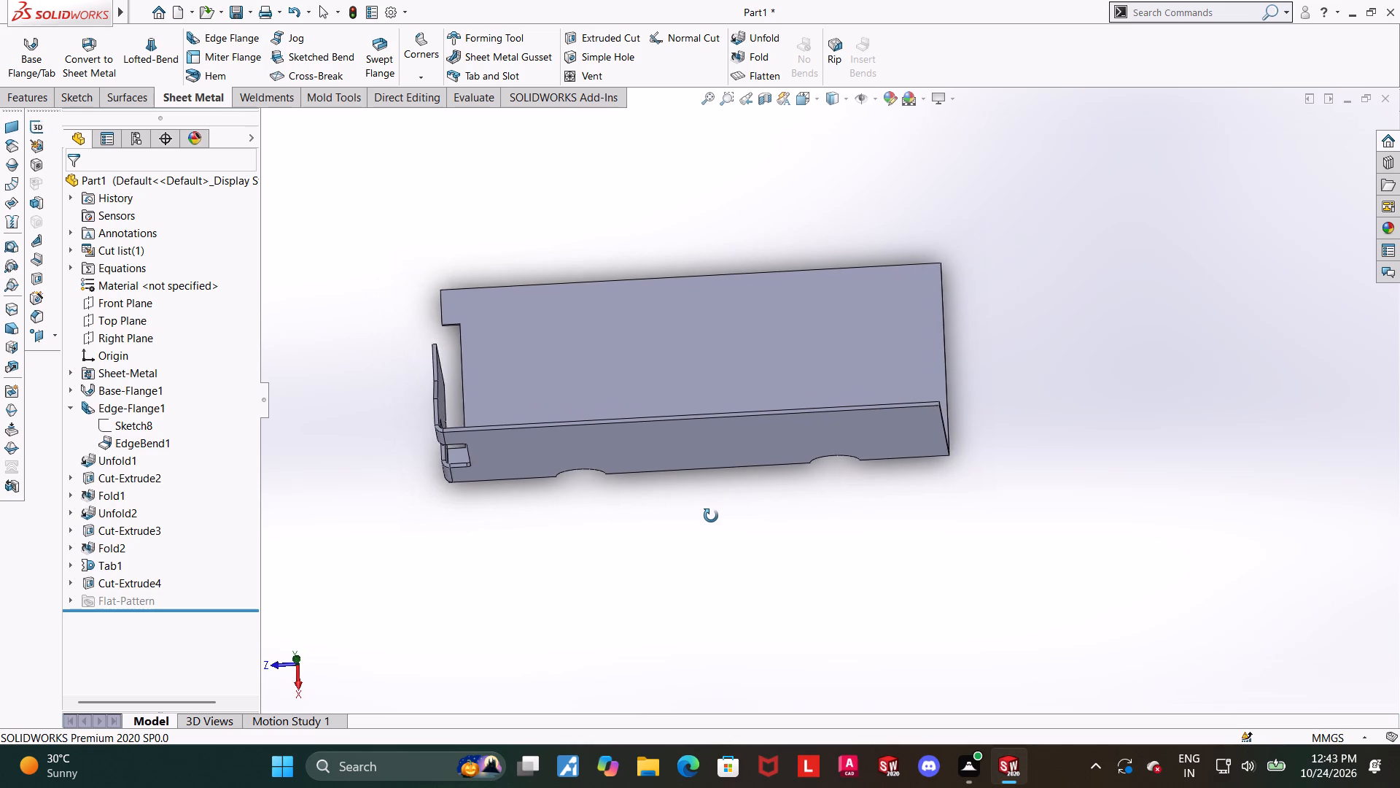
{"action": "middle_click_drag", "start_coordinate": [711, 516], "coordinate": [799, 591]}
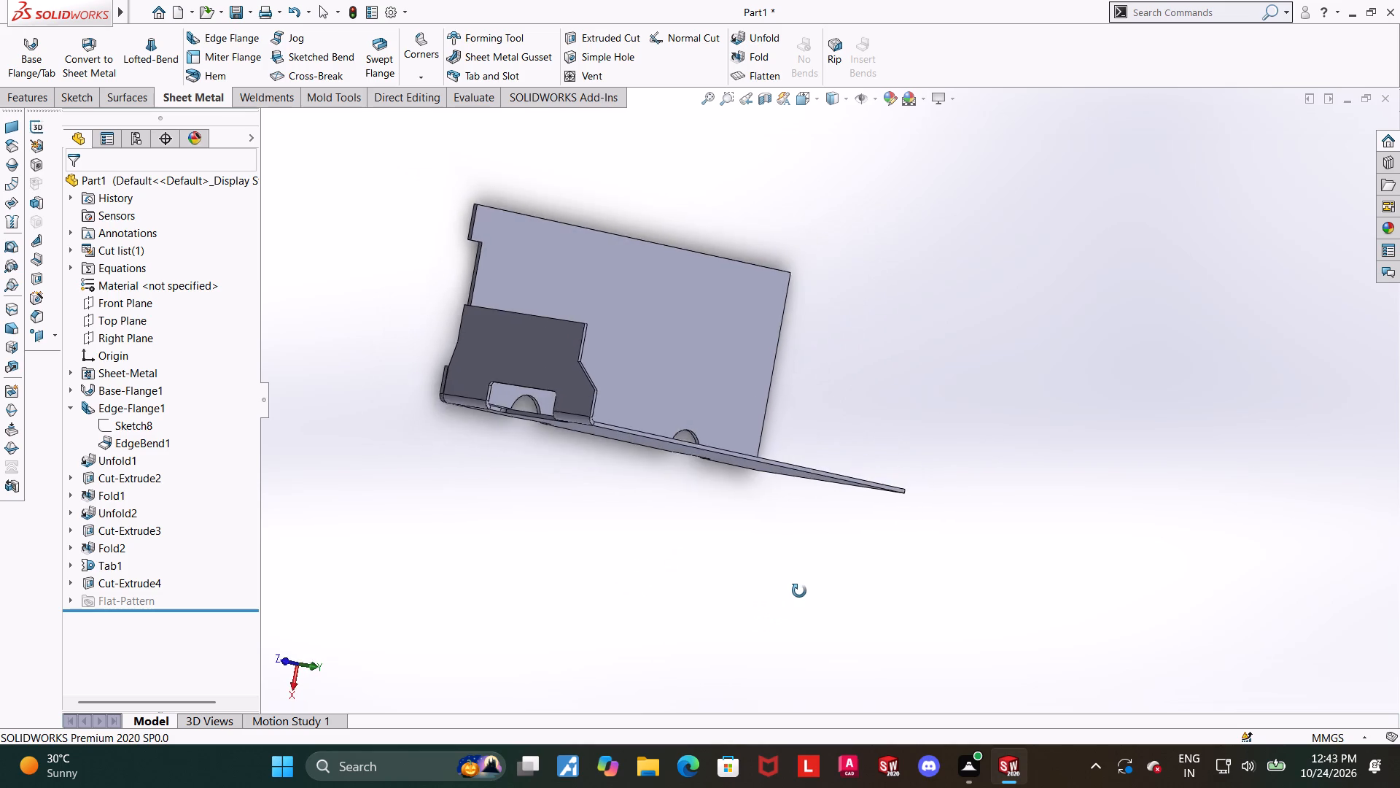
{"action": "middle_click_drag", "start_coordinate": [799, 591], "coordinate": [699, 635]}
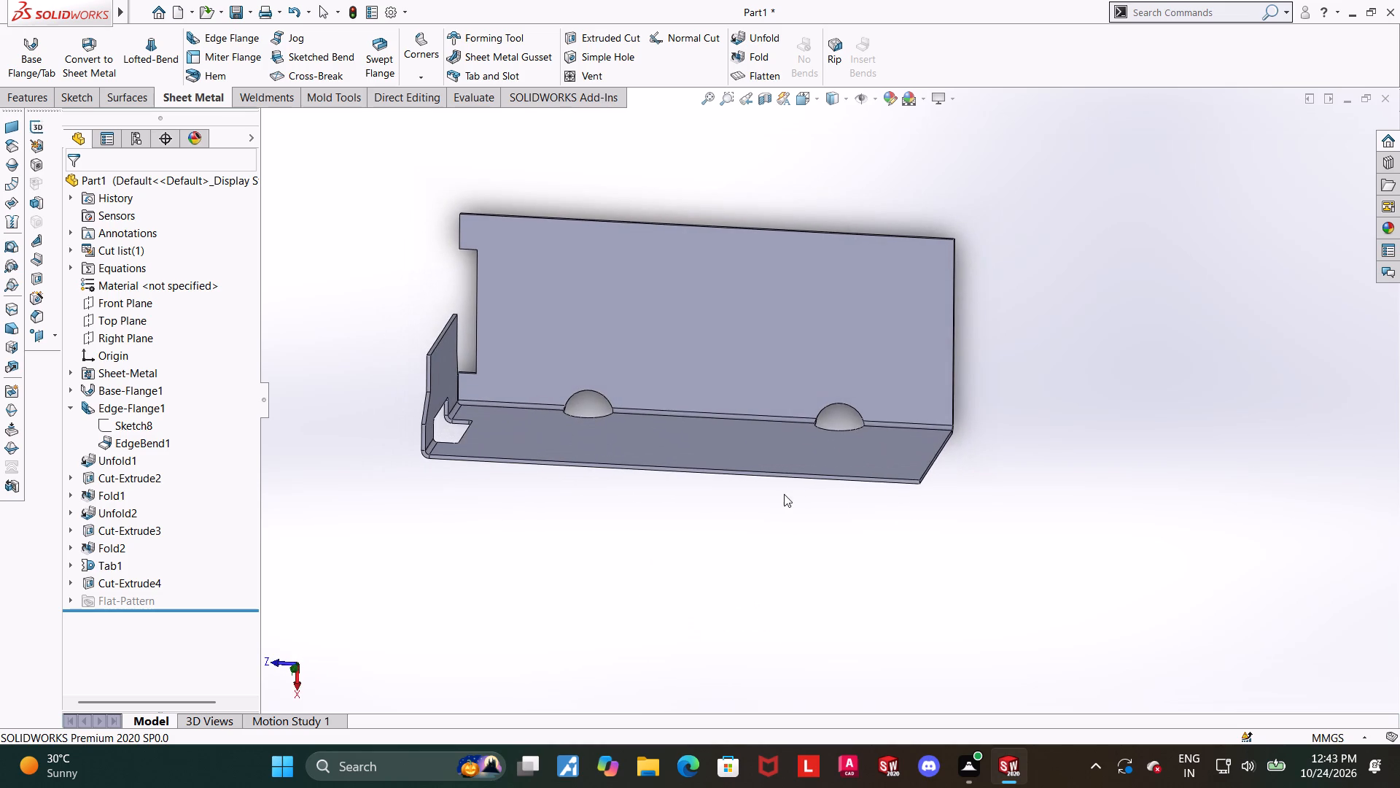
{"action": "scroll", "coordinate": [784, 494], "scroll_direction": "down", "scroll_amount": 3}
{"action": "middle_click_drag", "start_coordinate": [712, 521], "coordinate": [607, 512]}
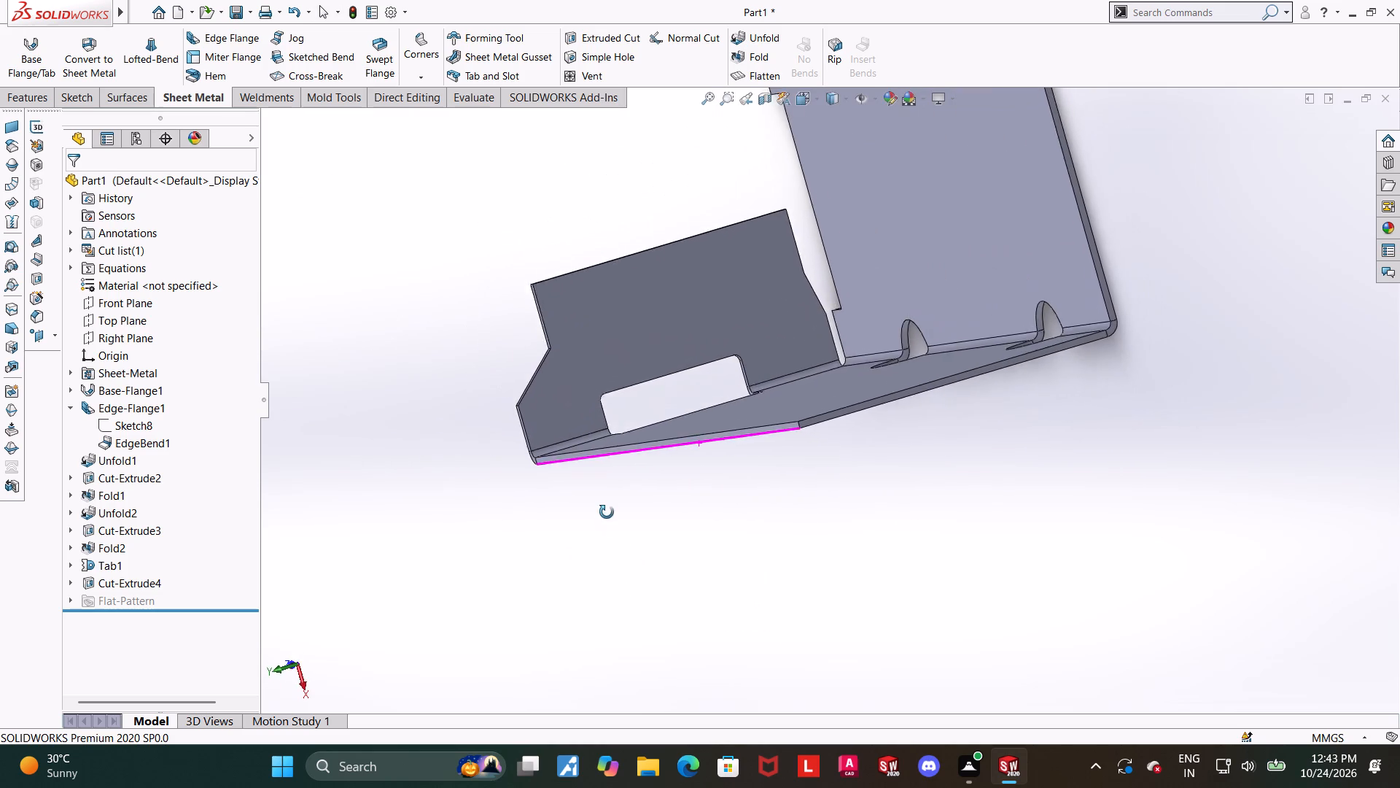
{"action": "middle_click_drag", "start_coordinate": [607, 512], "coordinate": [818, 477]}
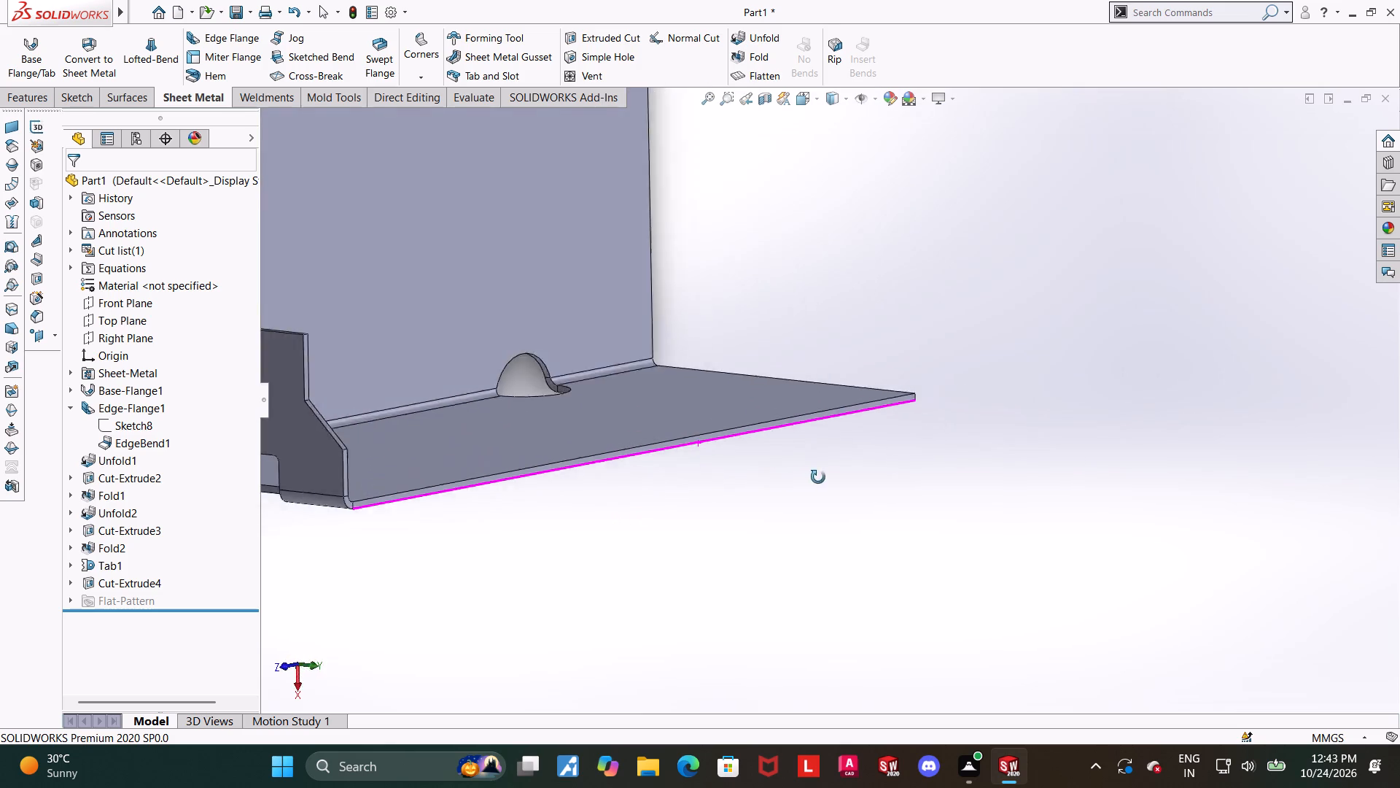
{"action": "middle_click_drag", "start_coordinate": [818, 477], "coordinate": [556, 600]}
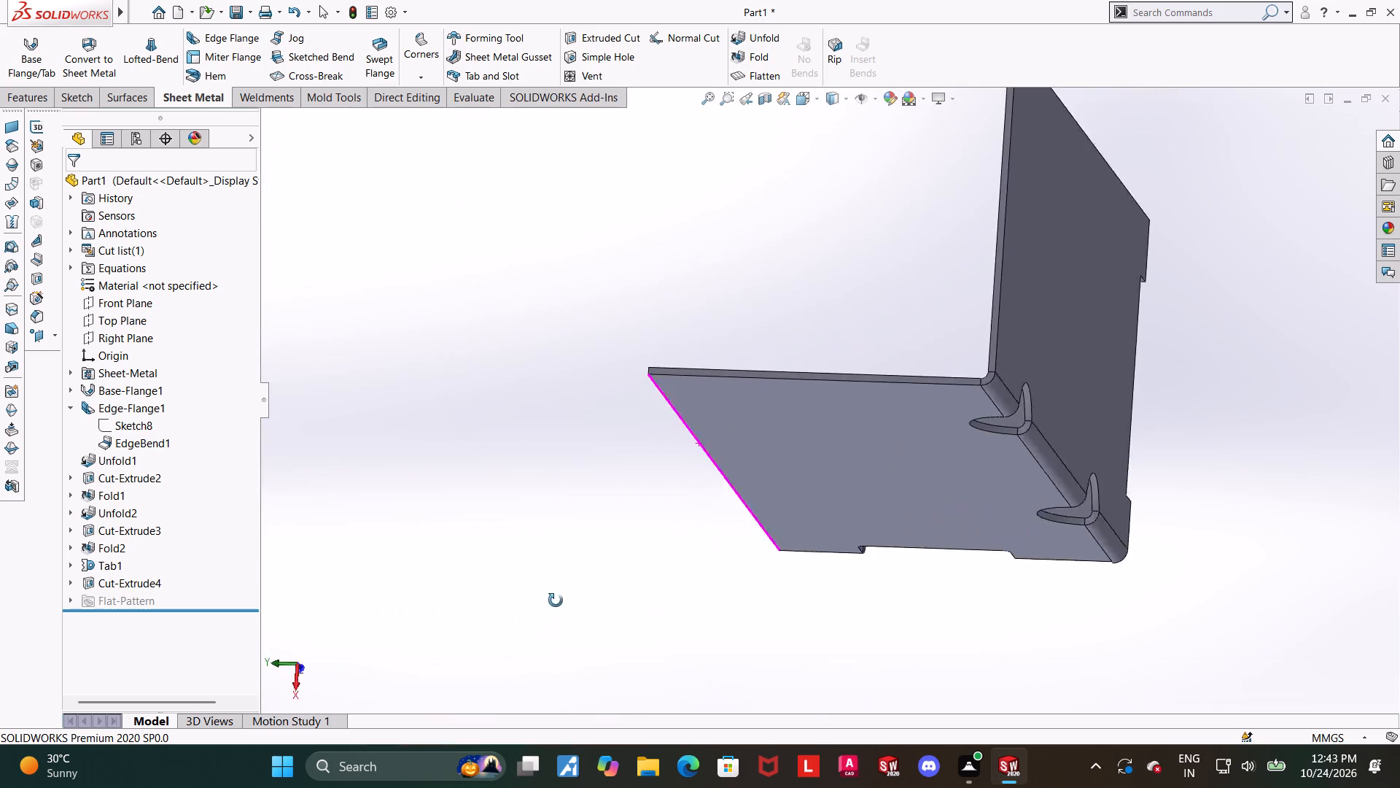
{"action": "middle_click_drag", "start_coordinate": [556, 600], "coordinate": [591, 668]}
{"action": "middle_click_drag", "start_coordinate": [607, 529], "coordinate": [594, 532]}
{"action": "scroll", "coordinate": [594, 532], "scroll_direction": "up", "scroll_amount": 3}
{"action": "middle_click_drag", "start_coordinate": [853, 406], "coordinate": [833, 464]}
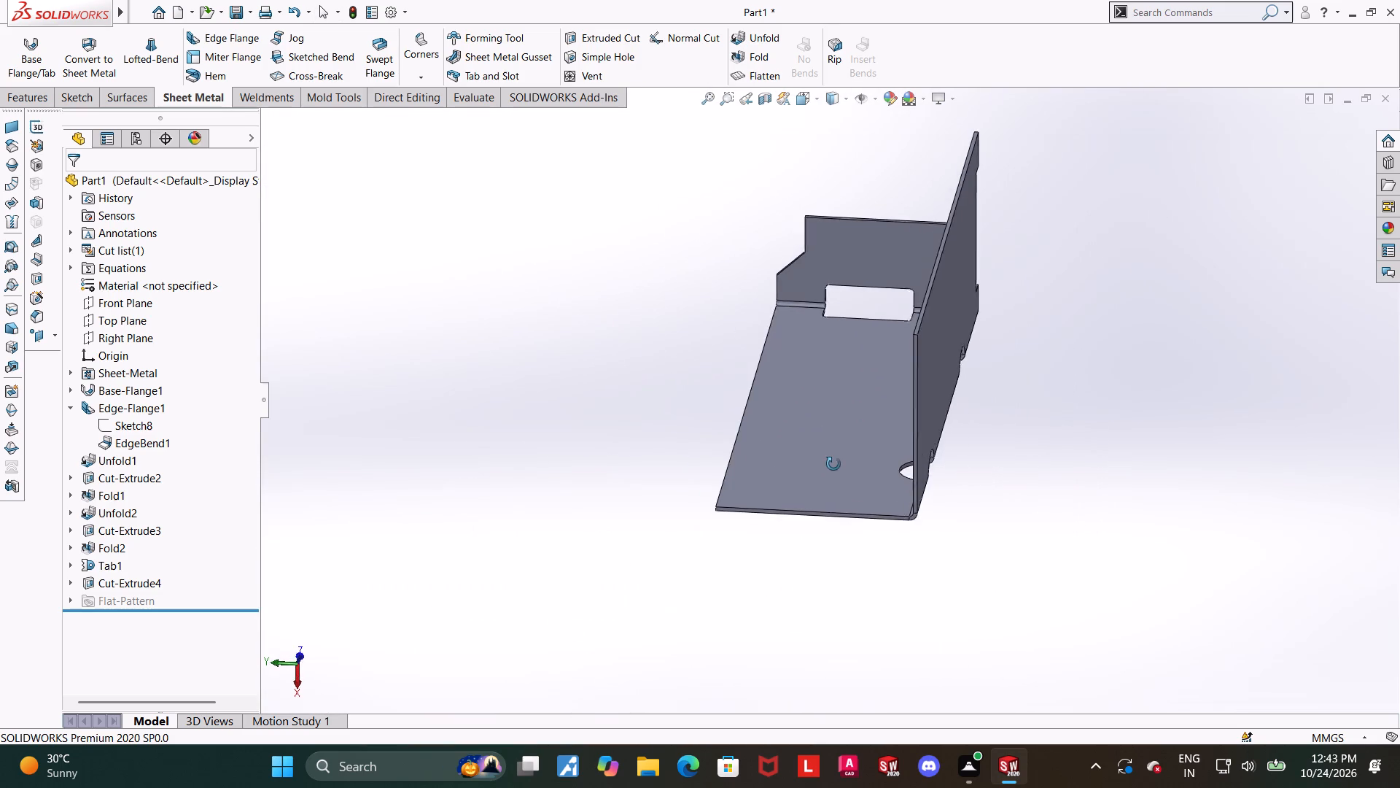
{"action": "middle_click_drag", "start_coordinate": [833, 464], "coordinate": [863, 544]}
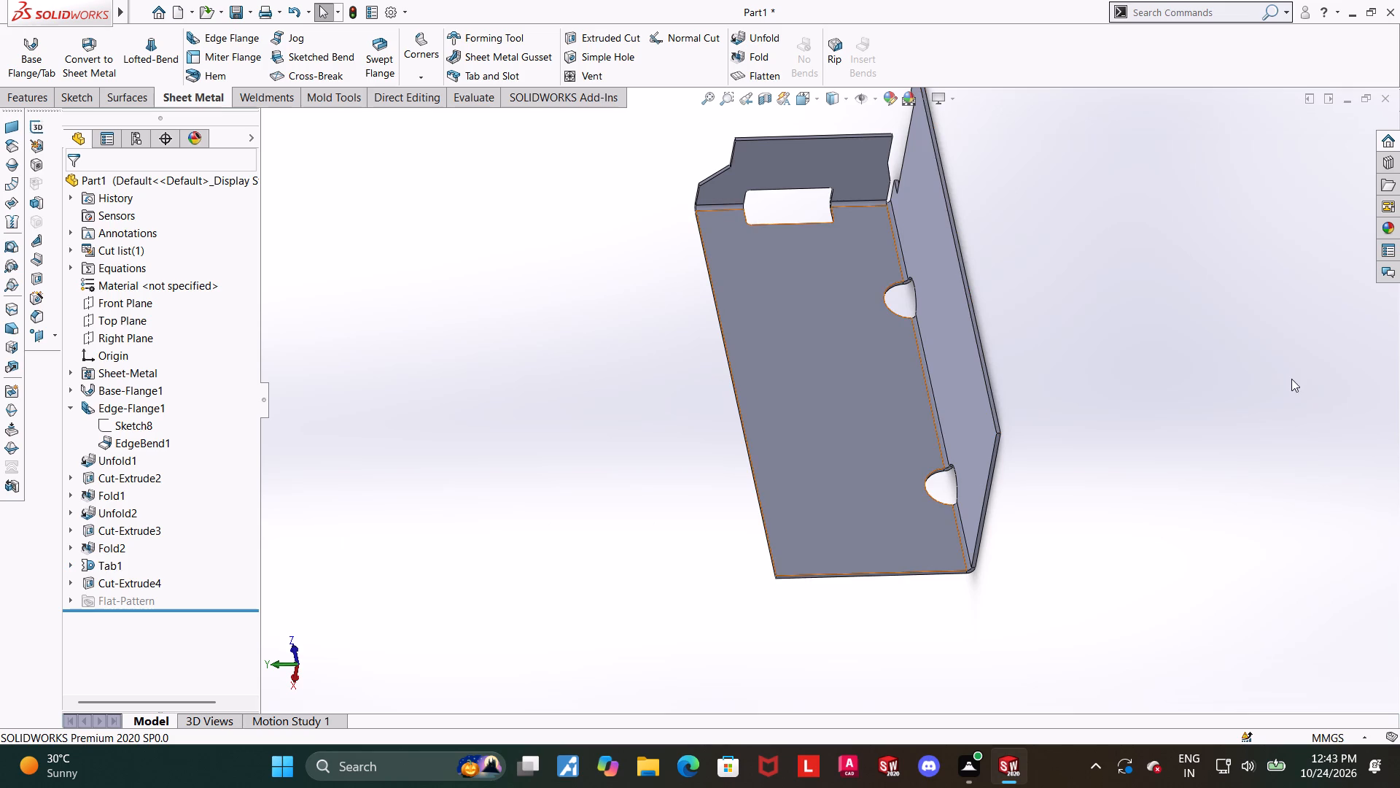
Examine the folded part from several sides, including the long bend, the notch and the windowed edge flange.
{"action": "middle_click_drag", "start_coordinate": [1110, 371], "coordinate": [1172, 186]}
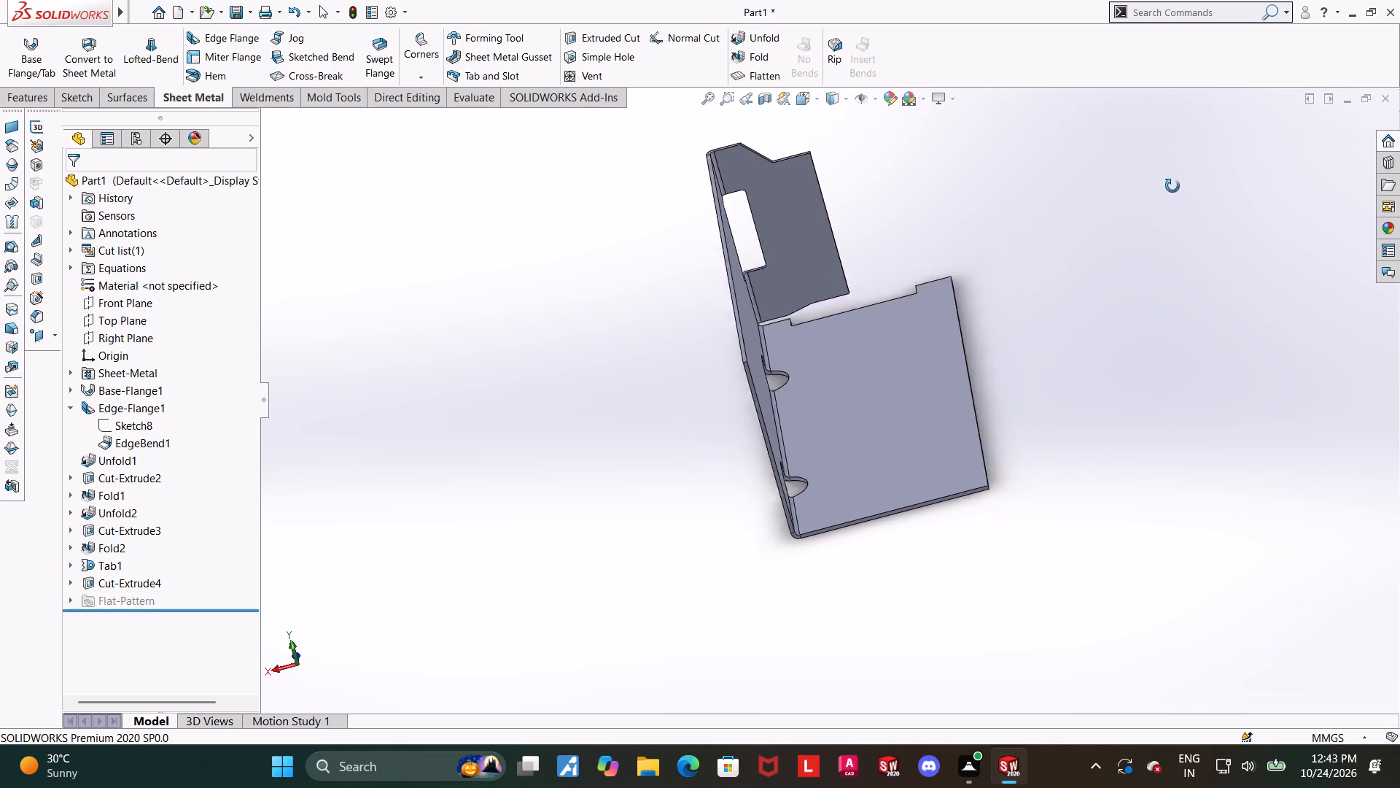
{"action": "middle_click_drag", "start_coordinate": [1172, 186], "coordinate": [1167, 184]}
{"action": "scroll", "coordinate": [1137, 259], "scroll_direction": "up", "scroll_amount": 2}
{"action": "scroll", "coordinate": [1070, 298], "scroll_direction": "down", "scroll_amount": 4}
{"action": "middle_click_drag", "start_coordinate": [1052, 307], "coordinate": [1068, 261]}
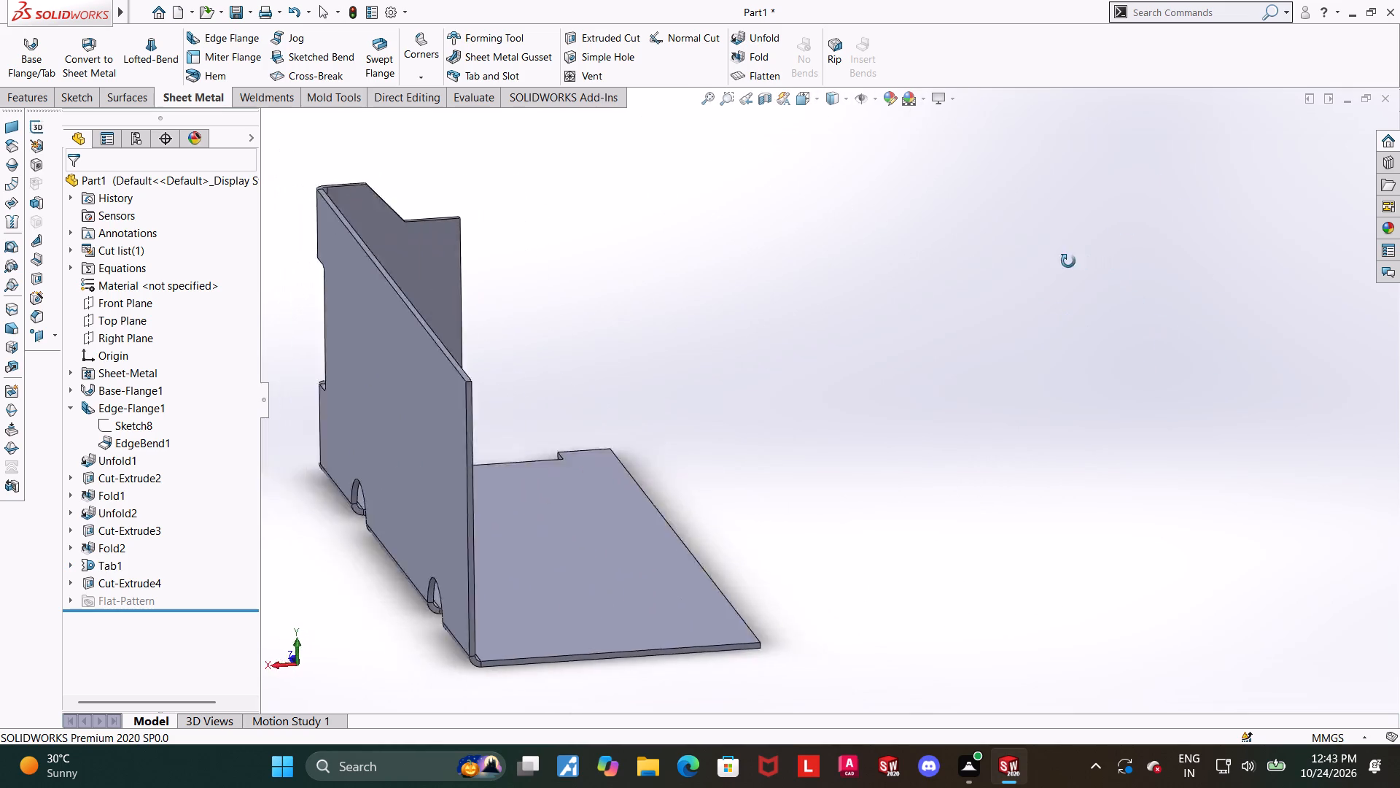
{"action": "middle_click_drag", "start_coordinate": [1068, 261], "coordinate": [967, 263]}
{"action": "scroll", "coordinate": [965, 262], "scroll_direction": "up", "scroll_amount": 3}
{"action": "scroll", "coordinate": [726, 405], "scroll_direction": "down", "scroll_amount": 2}
{"action": "middle_click_drag", "start_coordinate": [709, 428], "coordinate": [713, 519]}
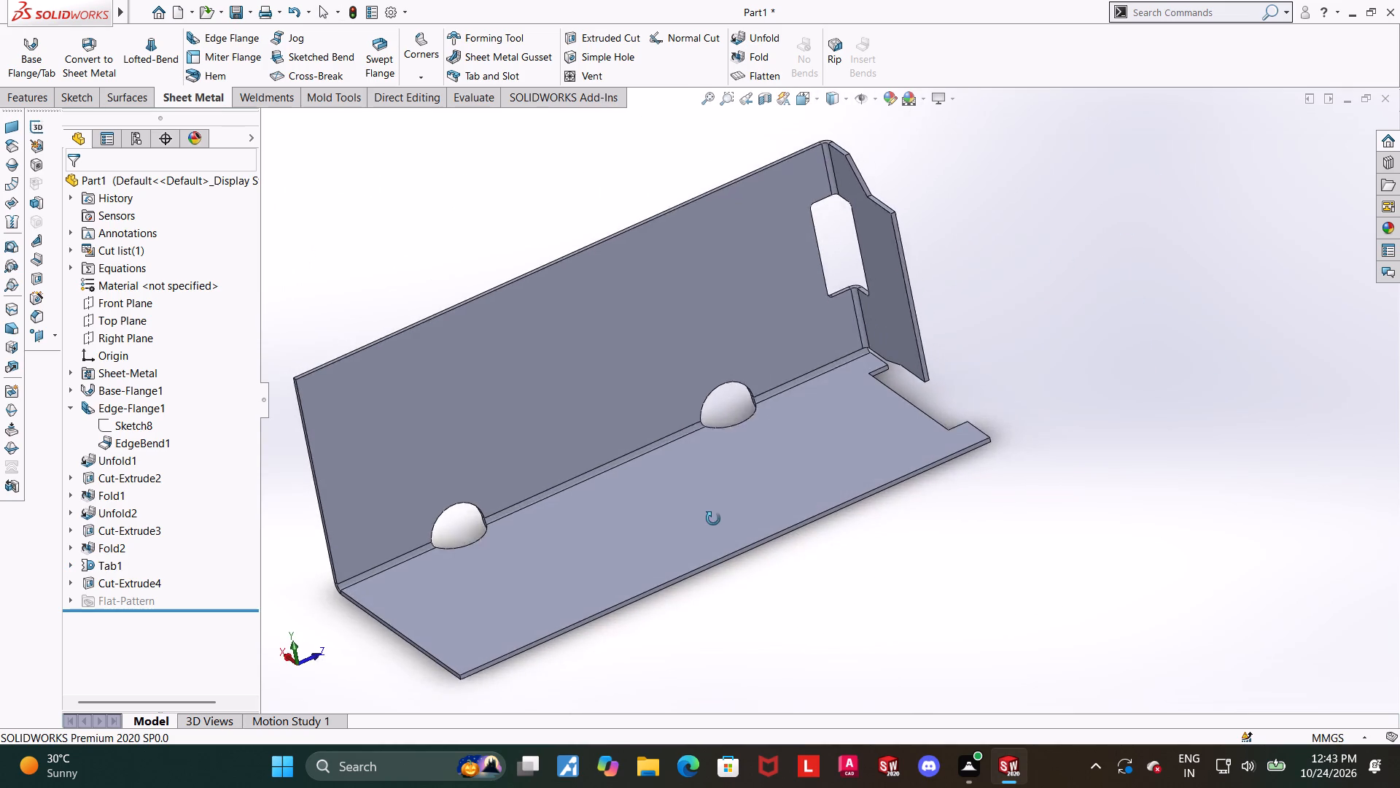
{"action": "middle_click_drag", "start_coordinate": [713, 519], "coordinate": [715, 525]}
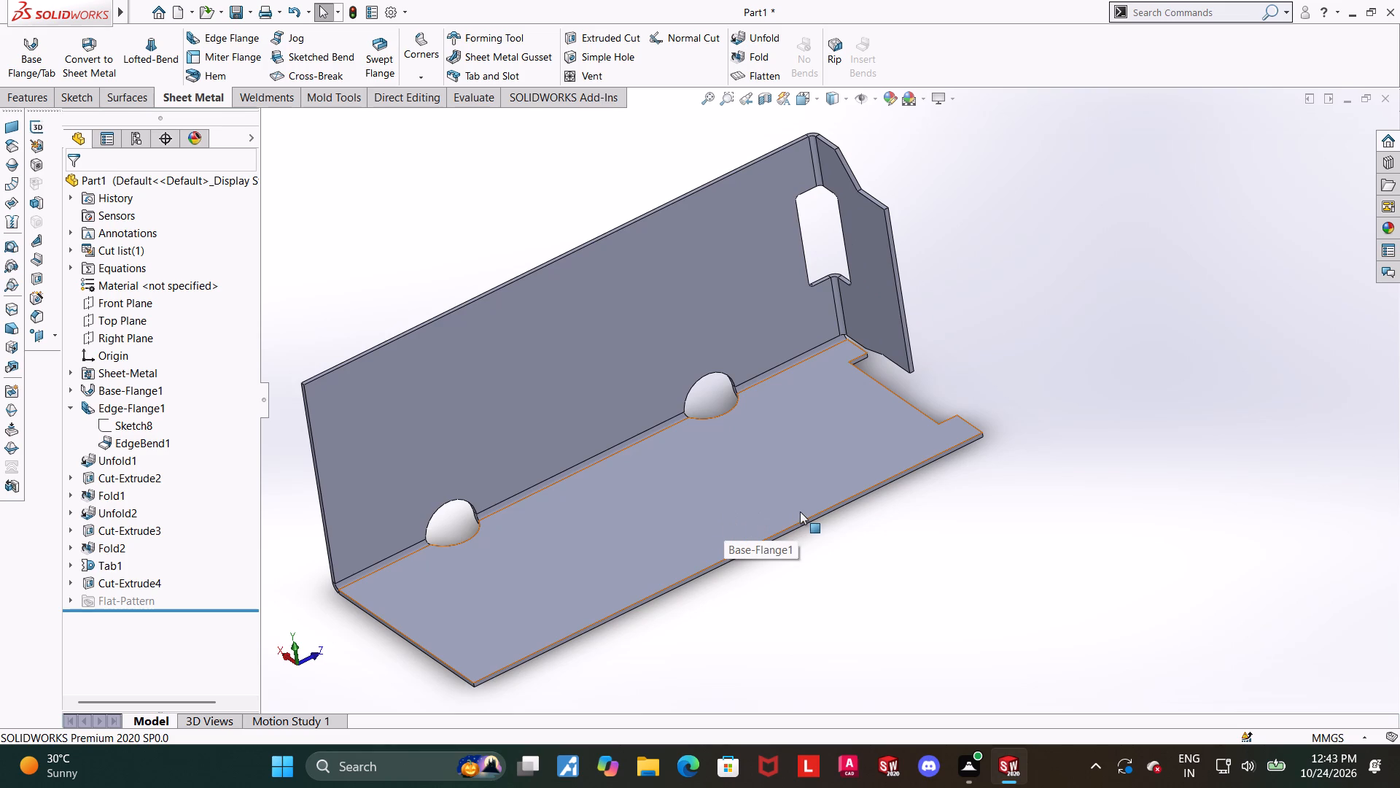
{"action": "scroll", "coordinate": [800, 511], "scroll_direction": "up", "scroll_amount": 1}
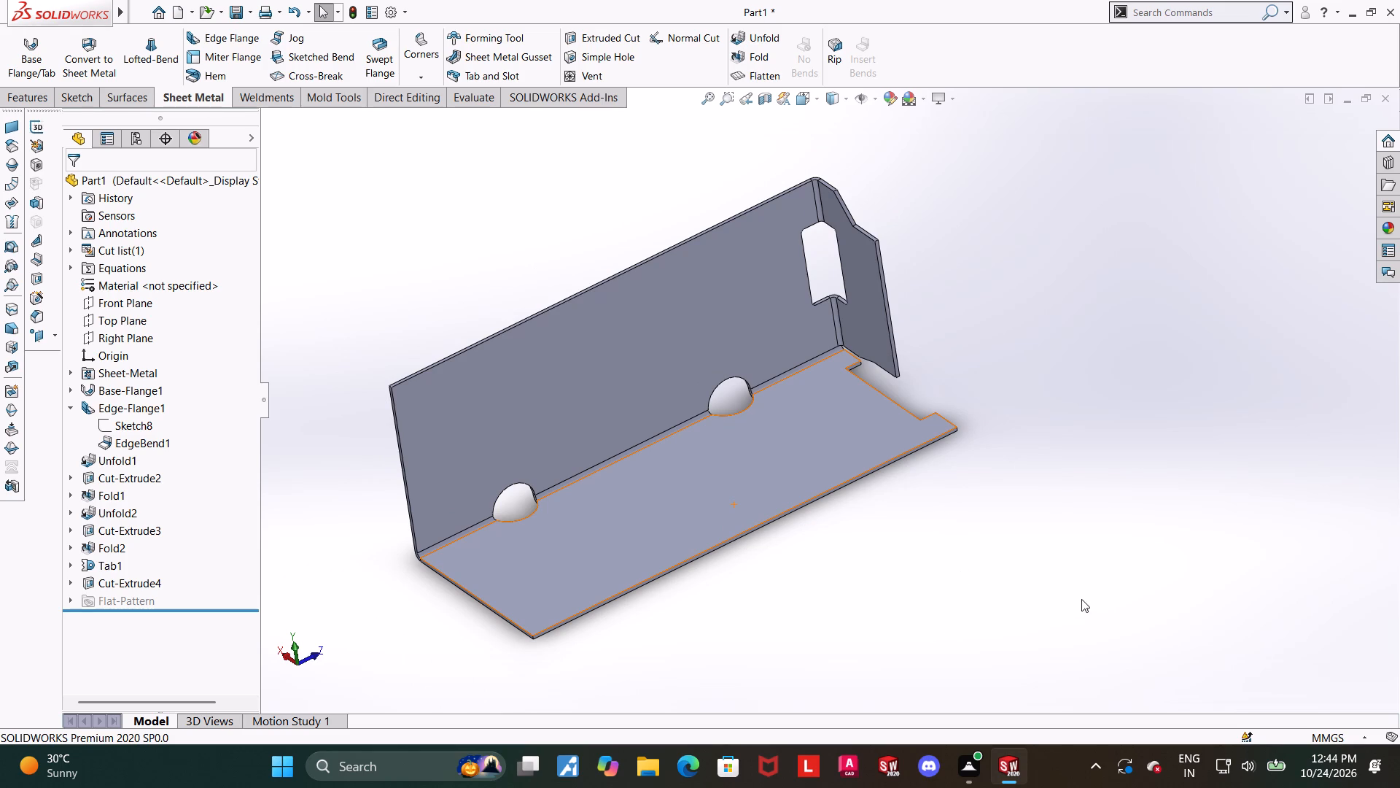
{"action": "middle_click_drag", "start_coordinate": [1081, 599], "coordinate": [1124, 573]}
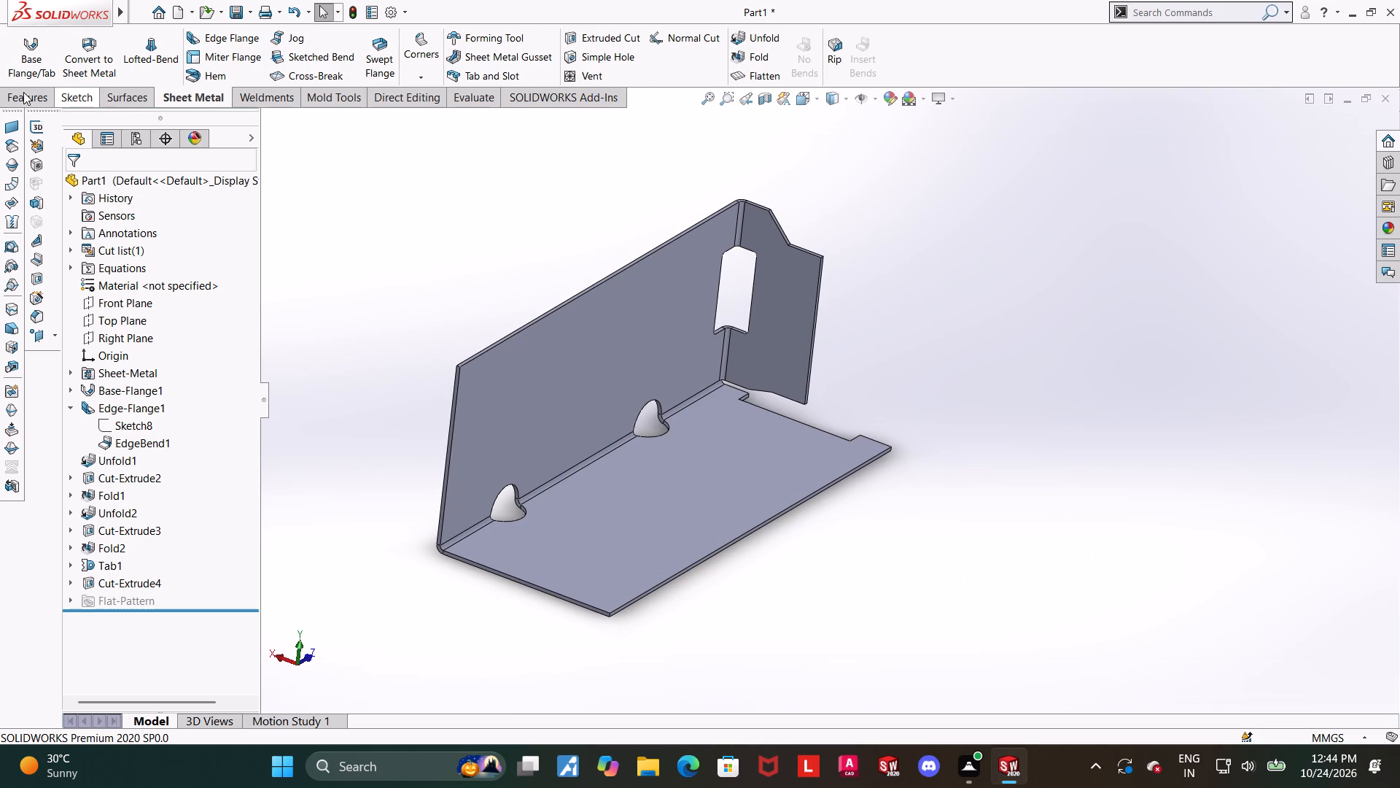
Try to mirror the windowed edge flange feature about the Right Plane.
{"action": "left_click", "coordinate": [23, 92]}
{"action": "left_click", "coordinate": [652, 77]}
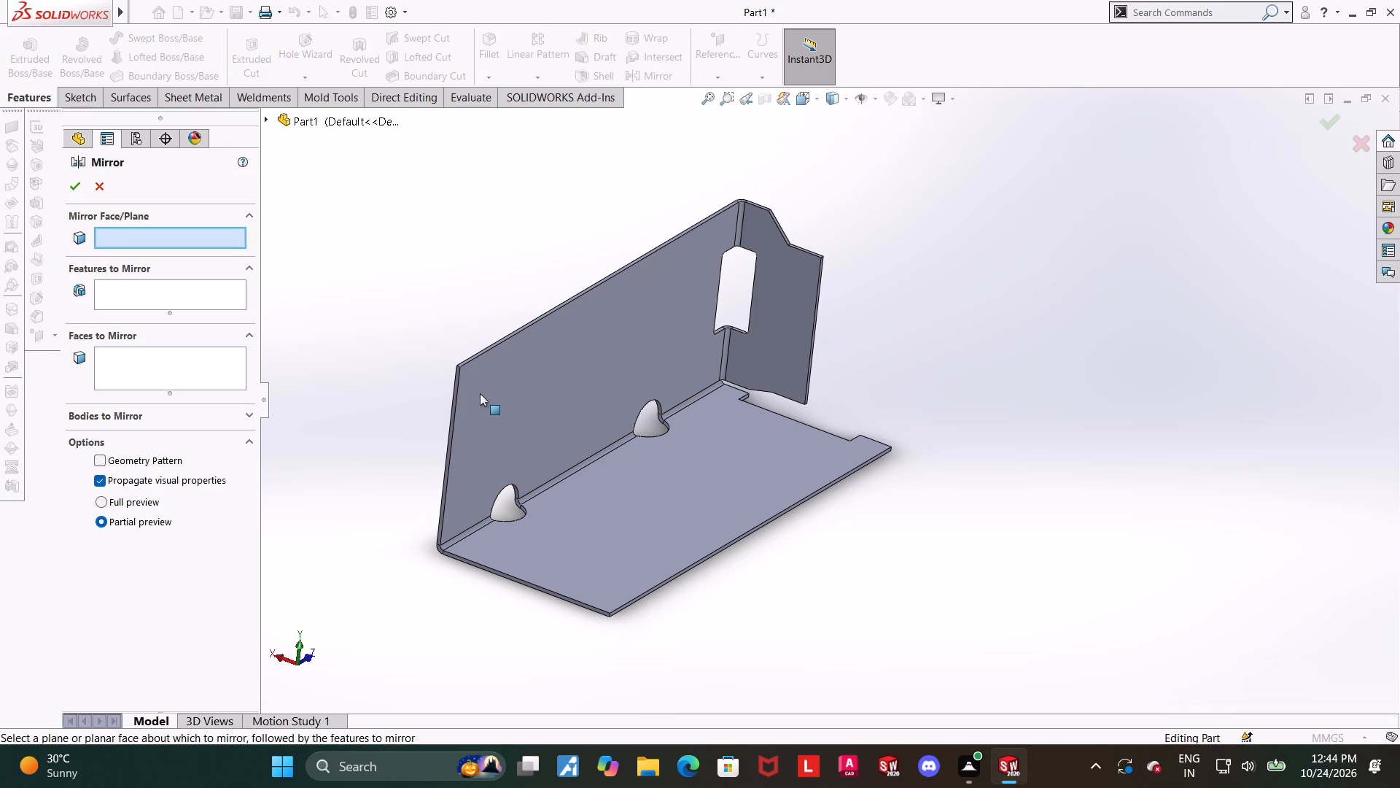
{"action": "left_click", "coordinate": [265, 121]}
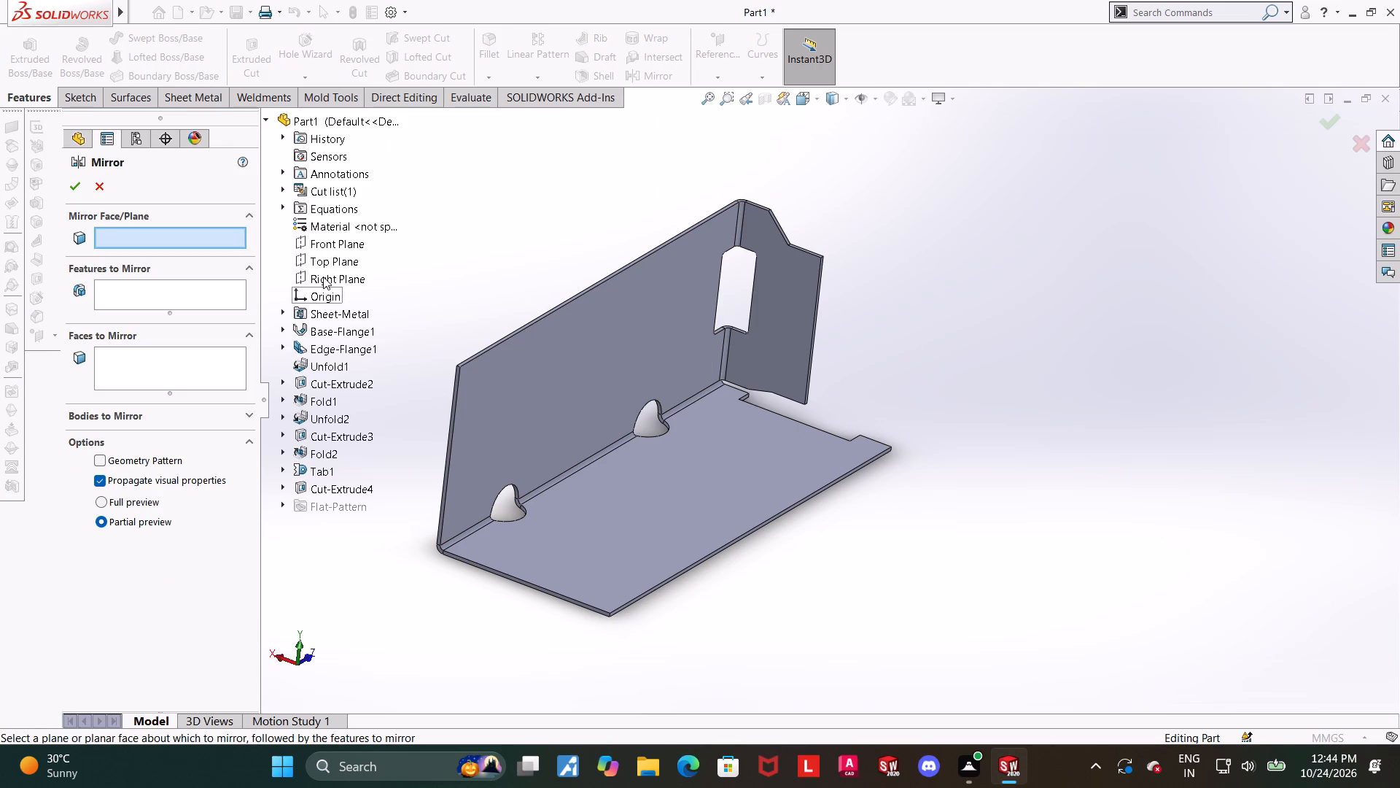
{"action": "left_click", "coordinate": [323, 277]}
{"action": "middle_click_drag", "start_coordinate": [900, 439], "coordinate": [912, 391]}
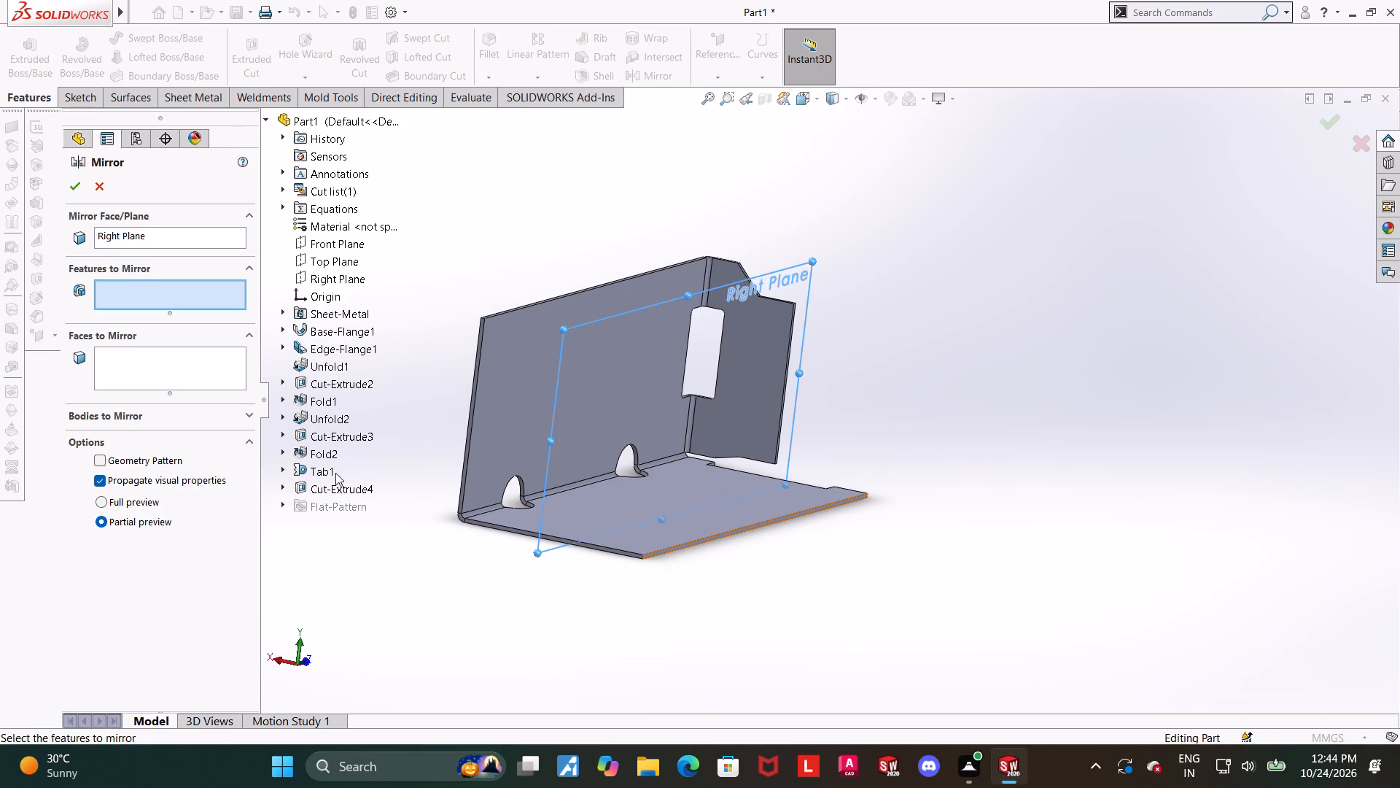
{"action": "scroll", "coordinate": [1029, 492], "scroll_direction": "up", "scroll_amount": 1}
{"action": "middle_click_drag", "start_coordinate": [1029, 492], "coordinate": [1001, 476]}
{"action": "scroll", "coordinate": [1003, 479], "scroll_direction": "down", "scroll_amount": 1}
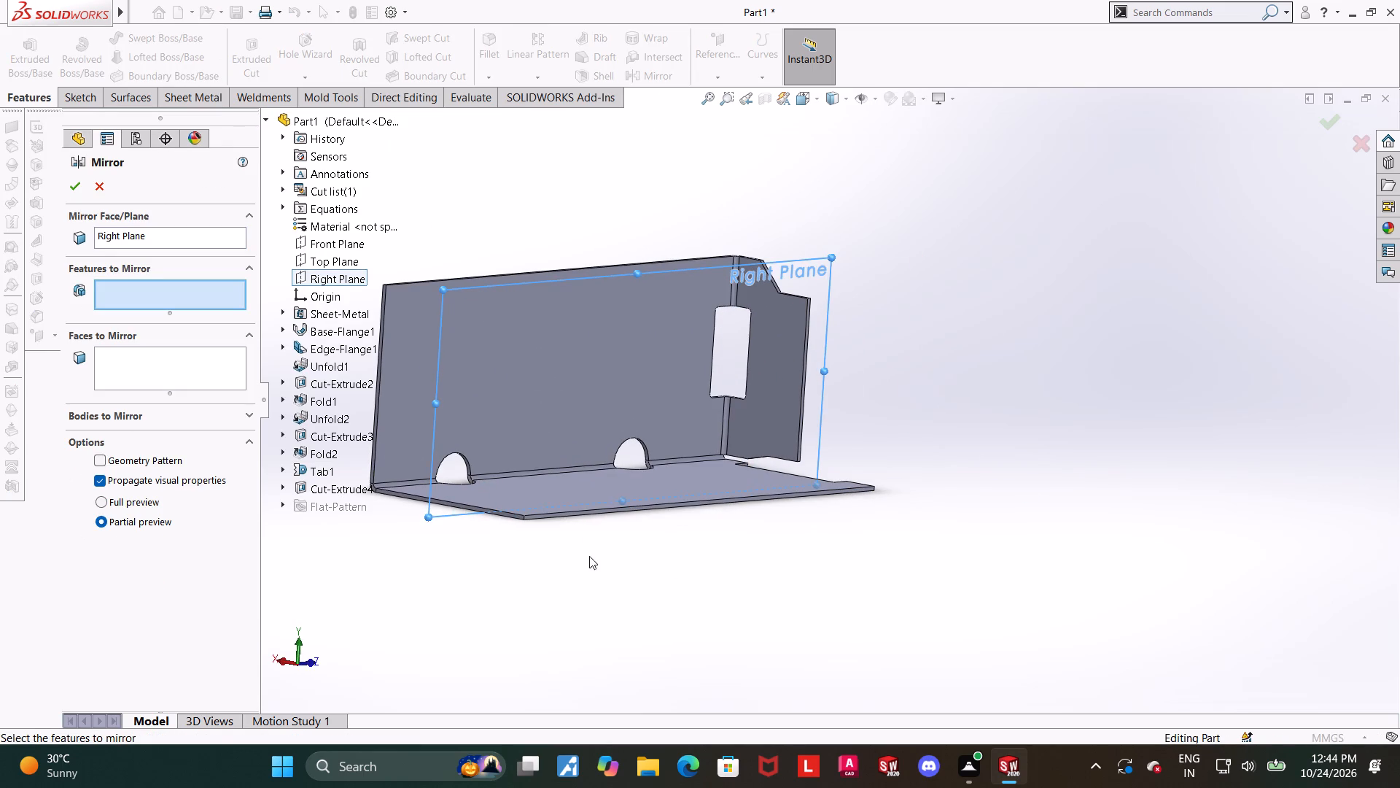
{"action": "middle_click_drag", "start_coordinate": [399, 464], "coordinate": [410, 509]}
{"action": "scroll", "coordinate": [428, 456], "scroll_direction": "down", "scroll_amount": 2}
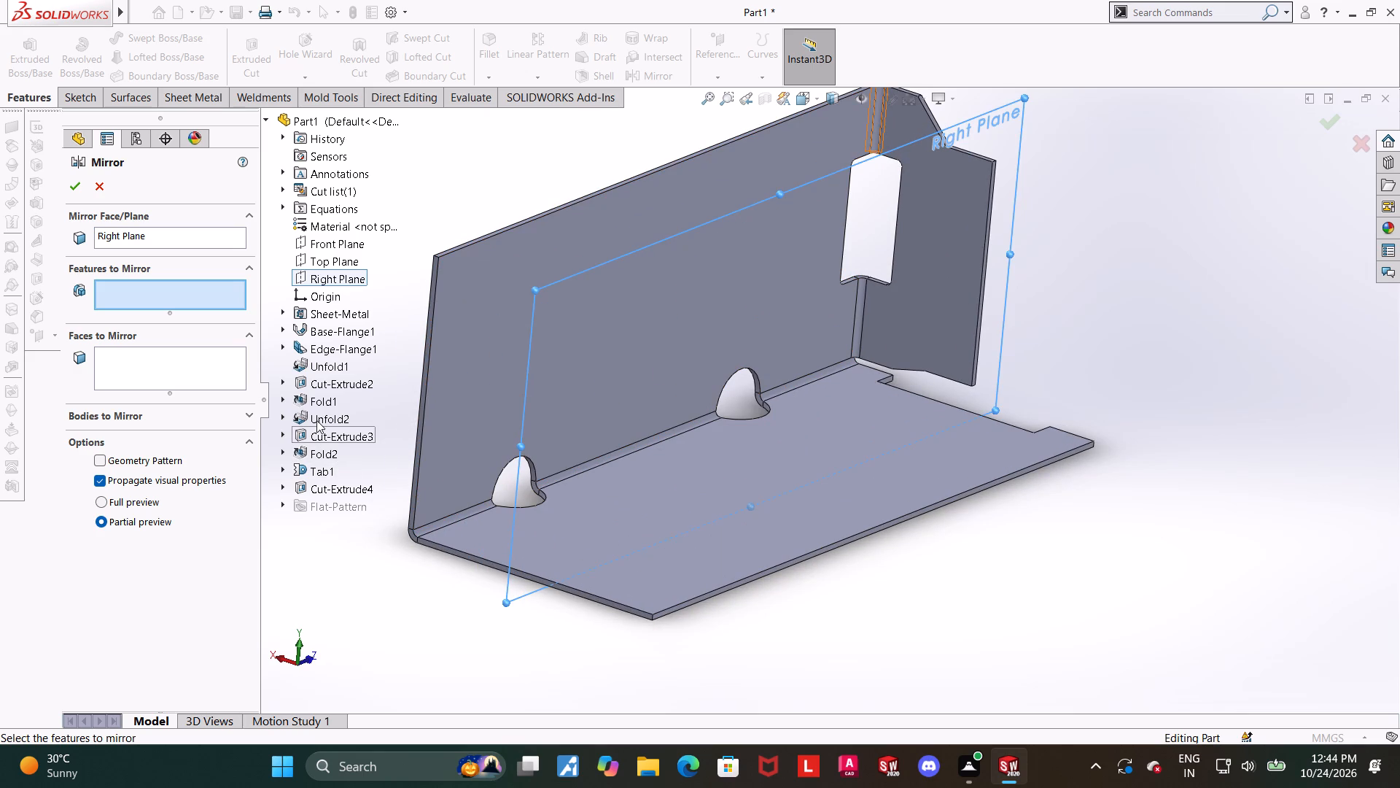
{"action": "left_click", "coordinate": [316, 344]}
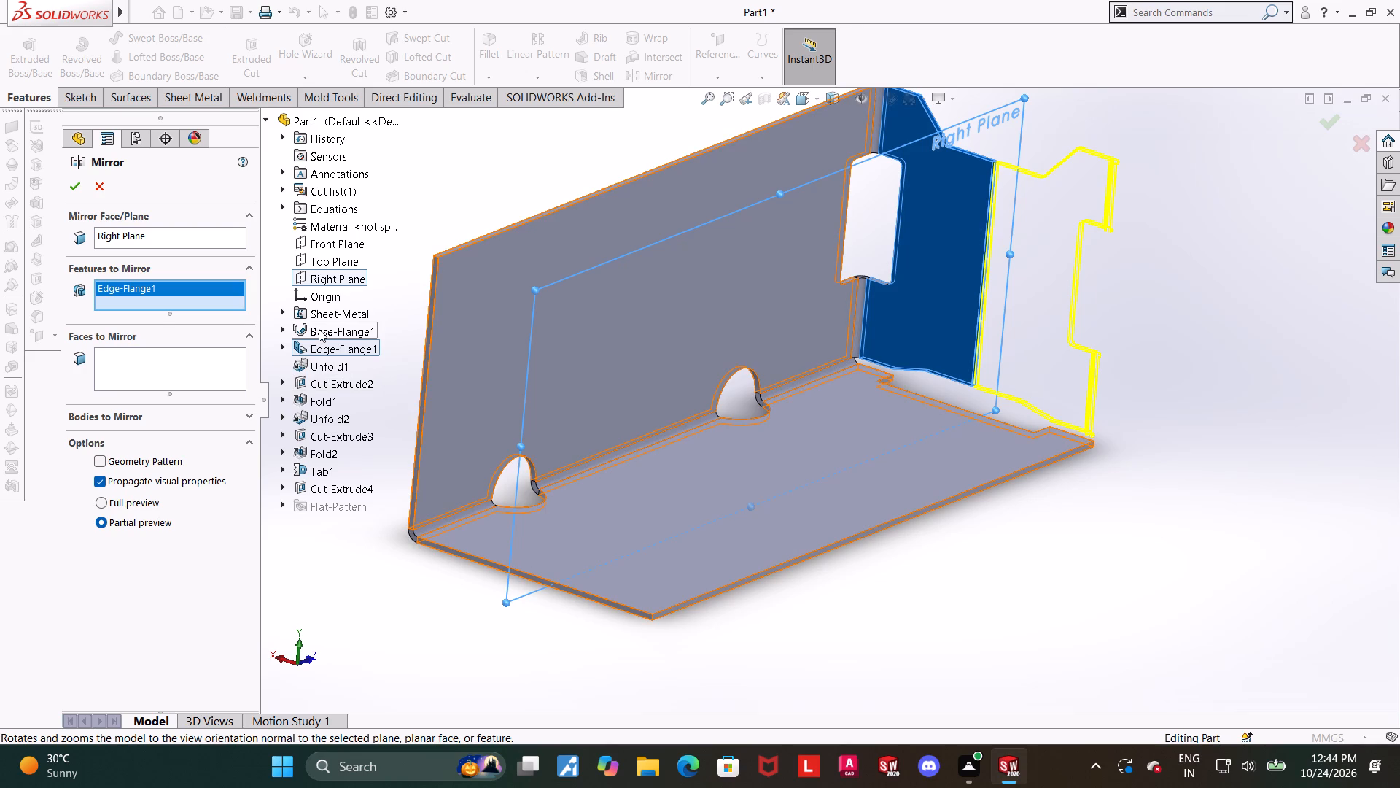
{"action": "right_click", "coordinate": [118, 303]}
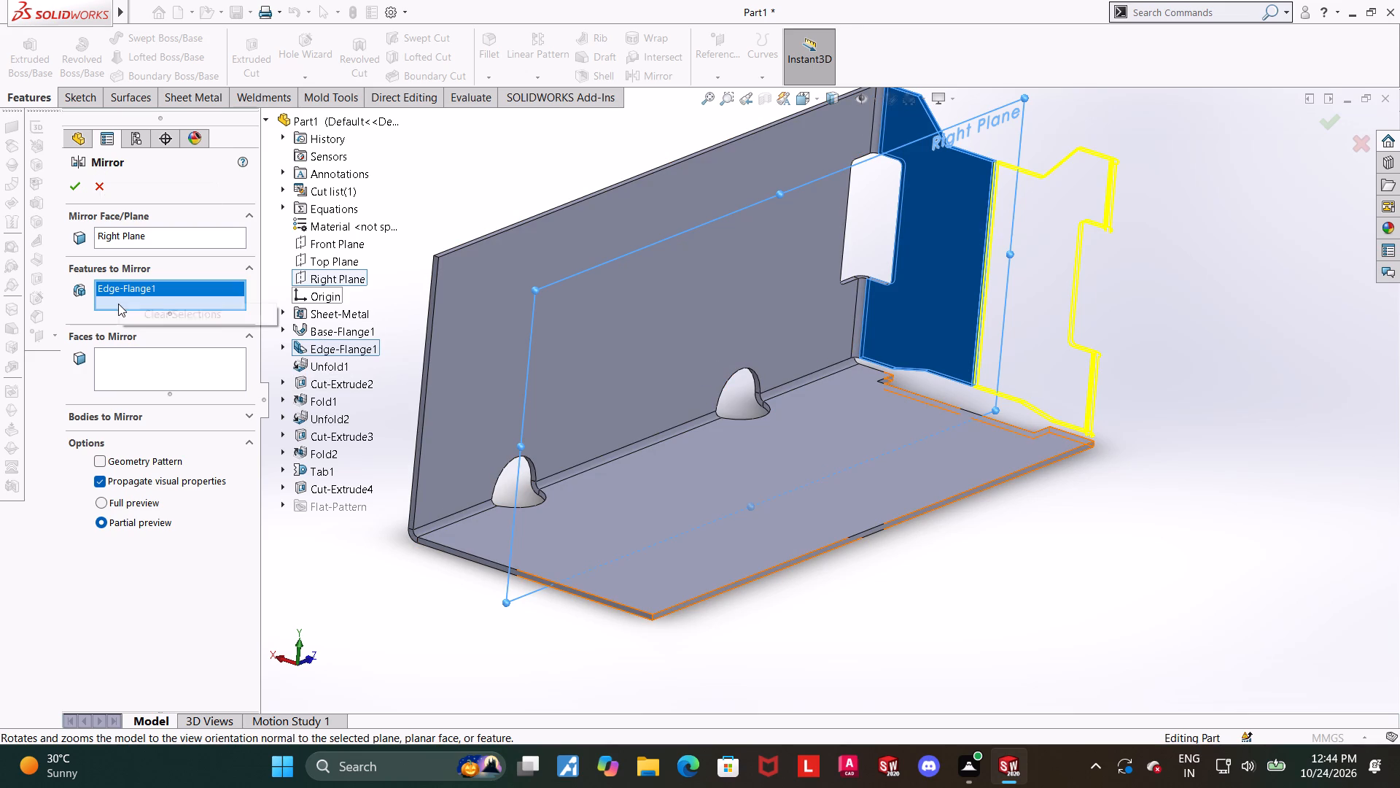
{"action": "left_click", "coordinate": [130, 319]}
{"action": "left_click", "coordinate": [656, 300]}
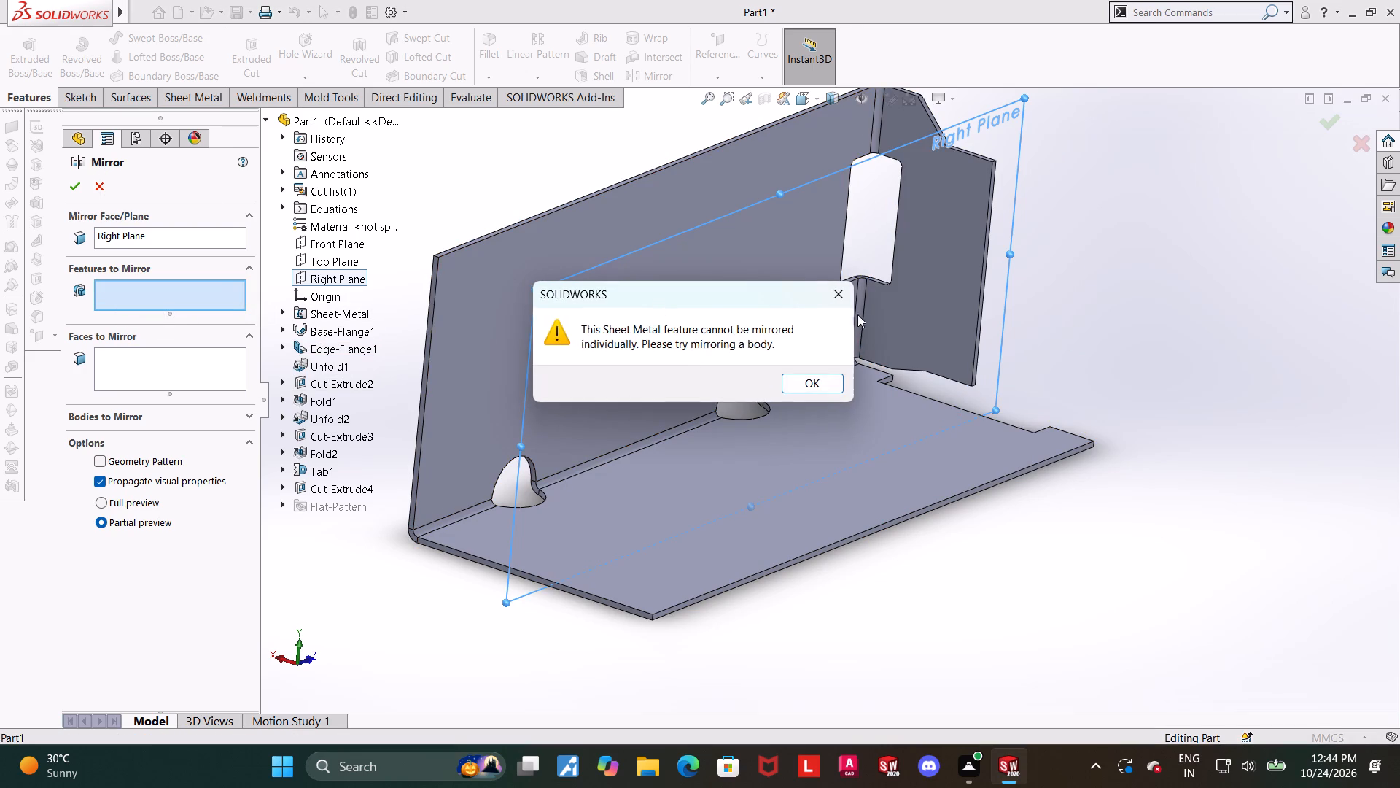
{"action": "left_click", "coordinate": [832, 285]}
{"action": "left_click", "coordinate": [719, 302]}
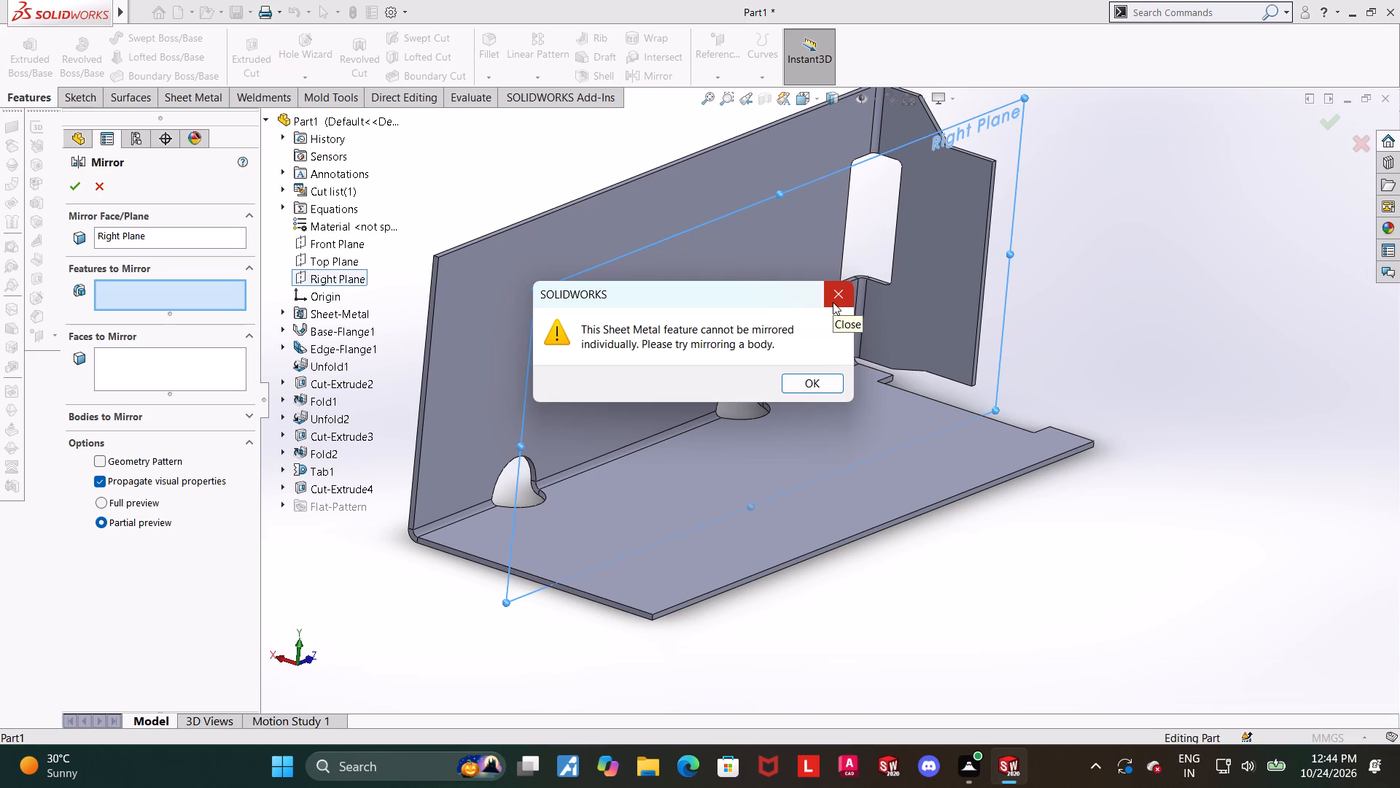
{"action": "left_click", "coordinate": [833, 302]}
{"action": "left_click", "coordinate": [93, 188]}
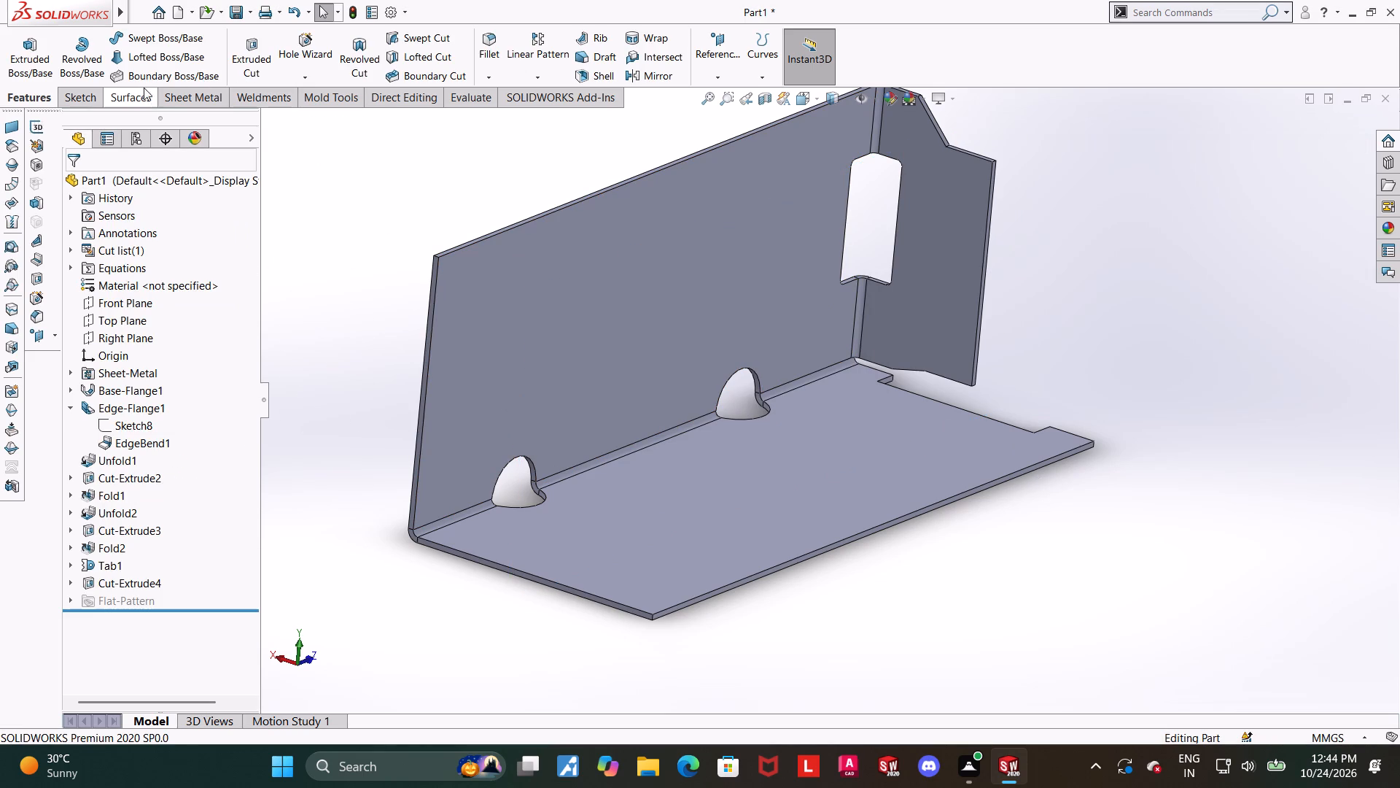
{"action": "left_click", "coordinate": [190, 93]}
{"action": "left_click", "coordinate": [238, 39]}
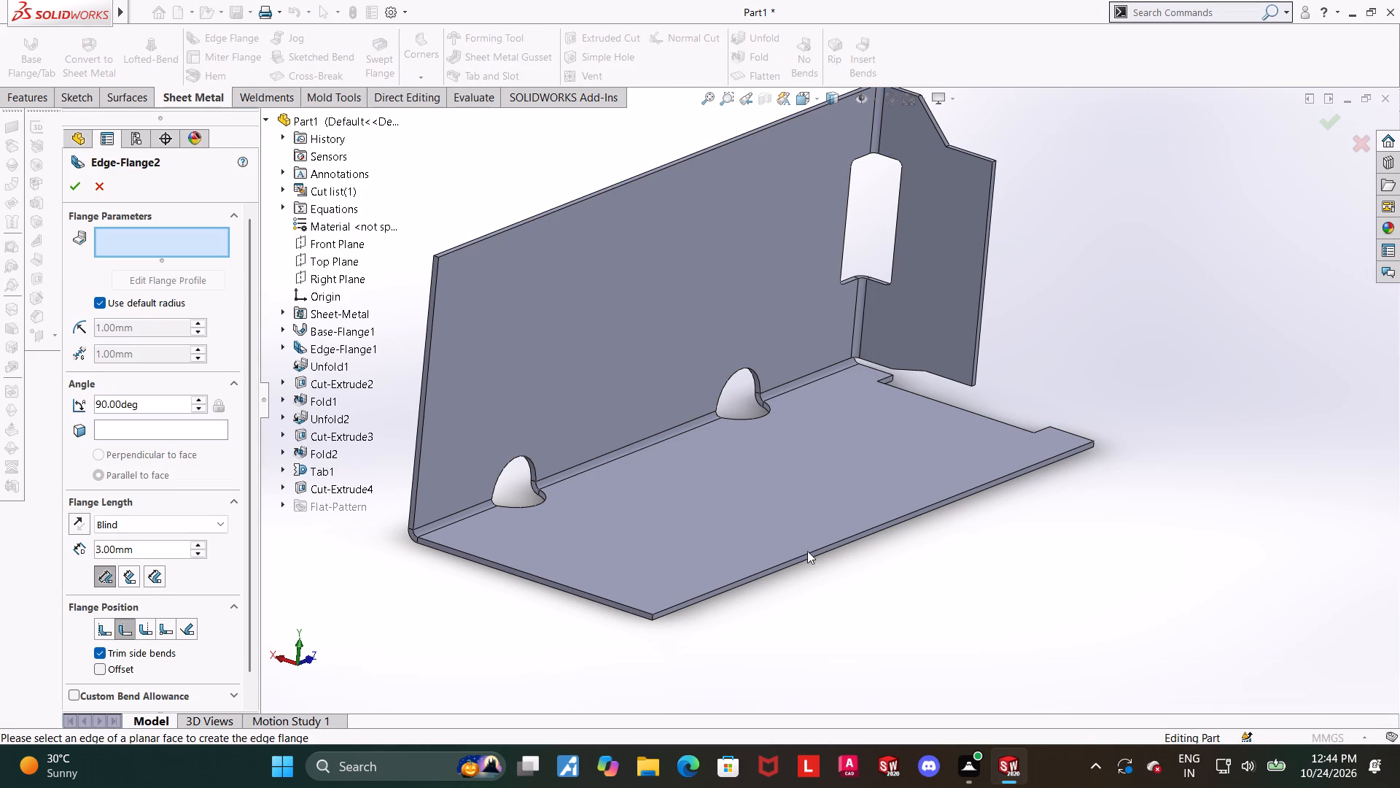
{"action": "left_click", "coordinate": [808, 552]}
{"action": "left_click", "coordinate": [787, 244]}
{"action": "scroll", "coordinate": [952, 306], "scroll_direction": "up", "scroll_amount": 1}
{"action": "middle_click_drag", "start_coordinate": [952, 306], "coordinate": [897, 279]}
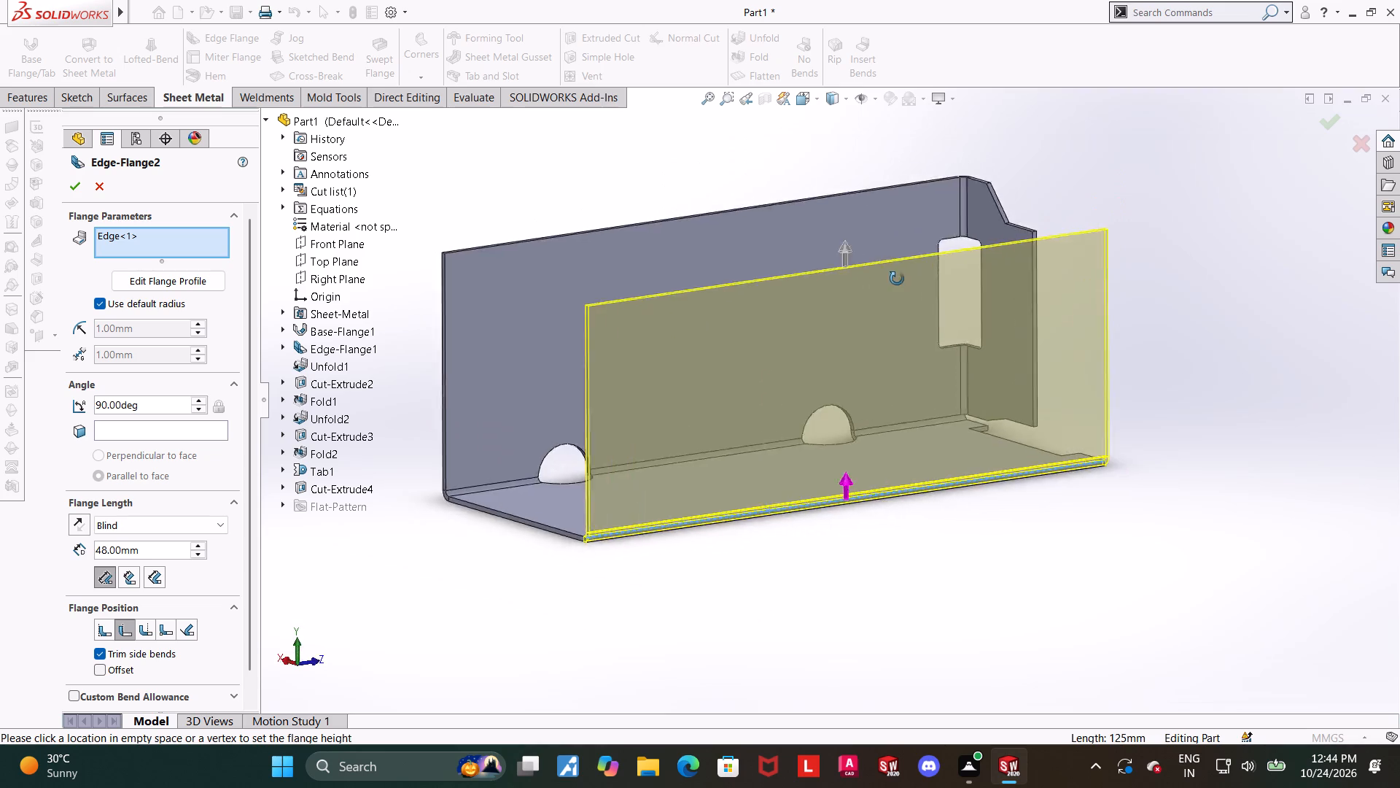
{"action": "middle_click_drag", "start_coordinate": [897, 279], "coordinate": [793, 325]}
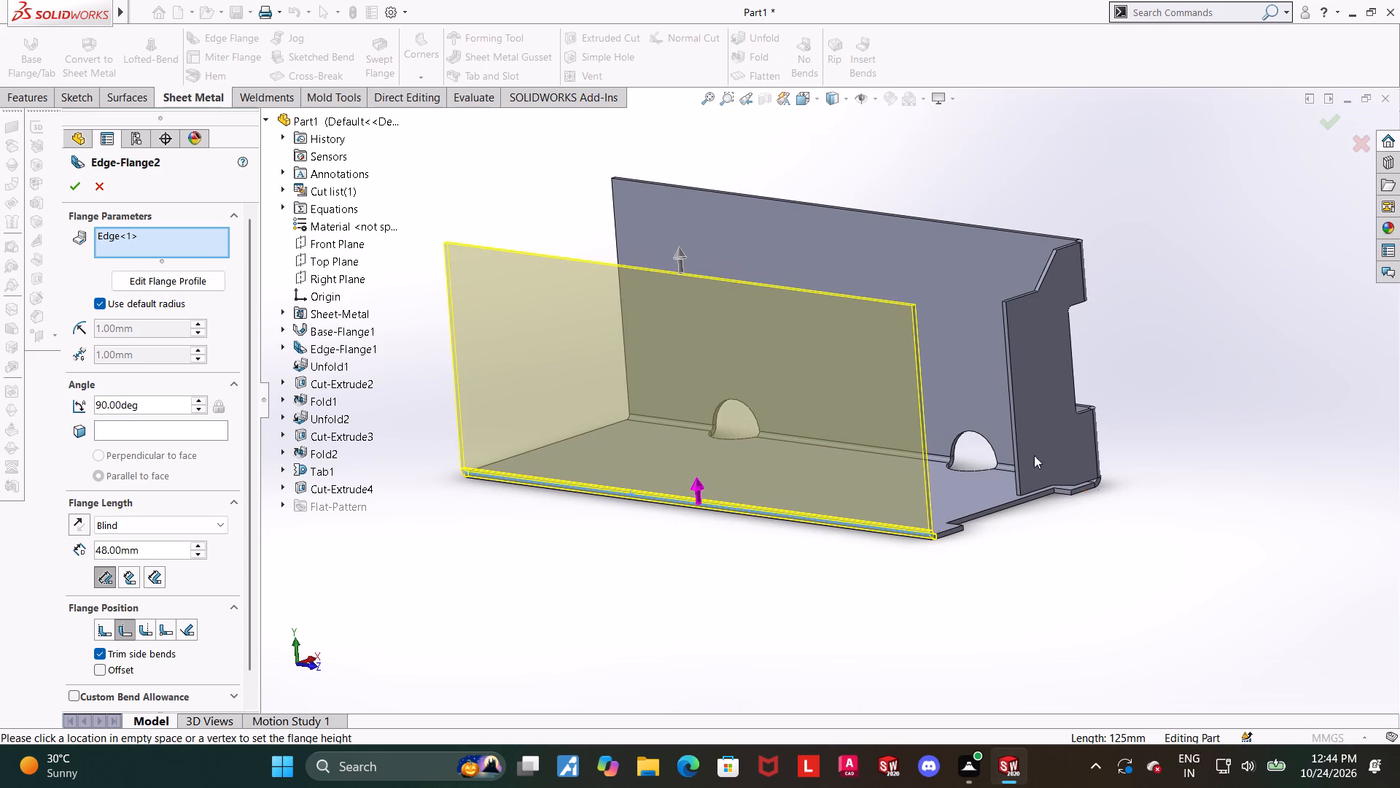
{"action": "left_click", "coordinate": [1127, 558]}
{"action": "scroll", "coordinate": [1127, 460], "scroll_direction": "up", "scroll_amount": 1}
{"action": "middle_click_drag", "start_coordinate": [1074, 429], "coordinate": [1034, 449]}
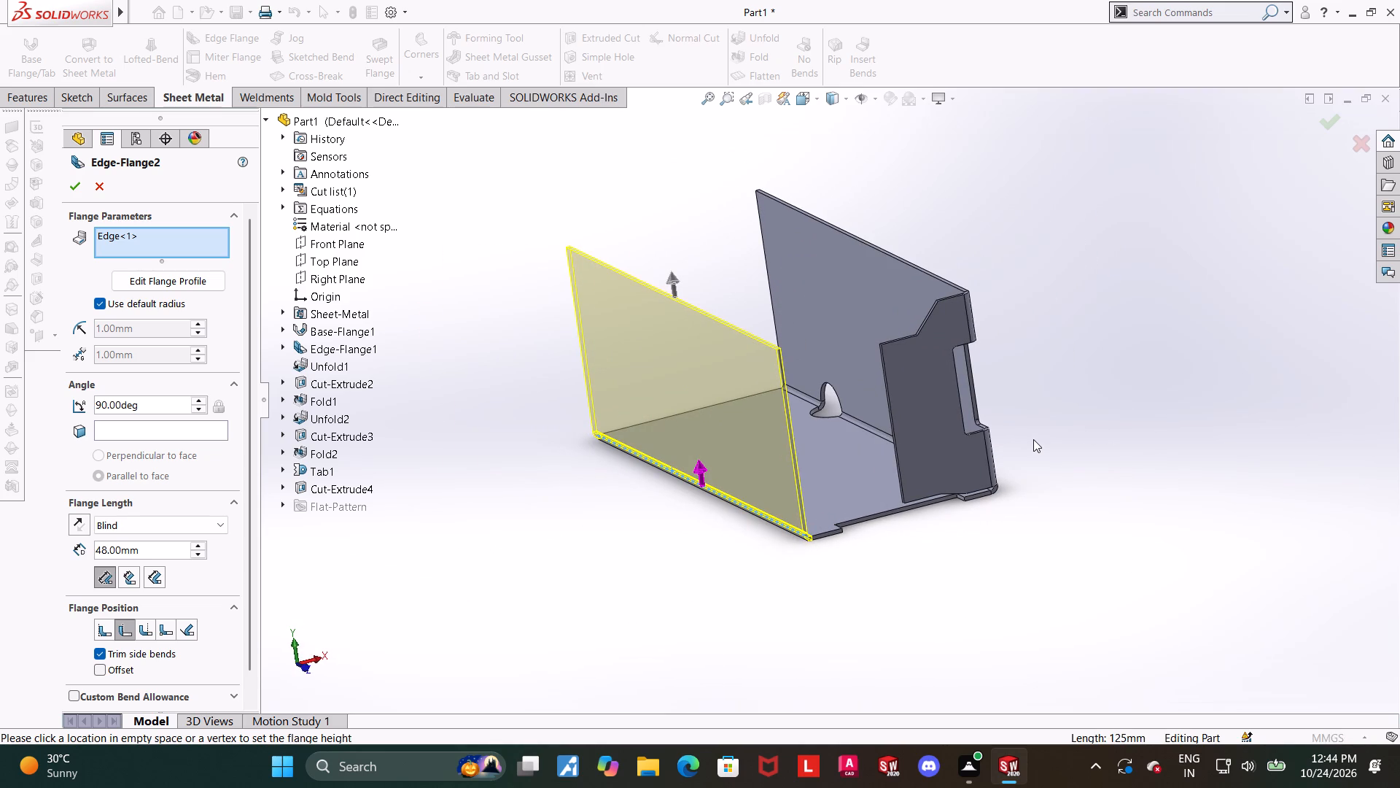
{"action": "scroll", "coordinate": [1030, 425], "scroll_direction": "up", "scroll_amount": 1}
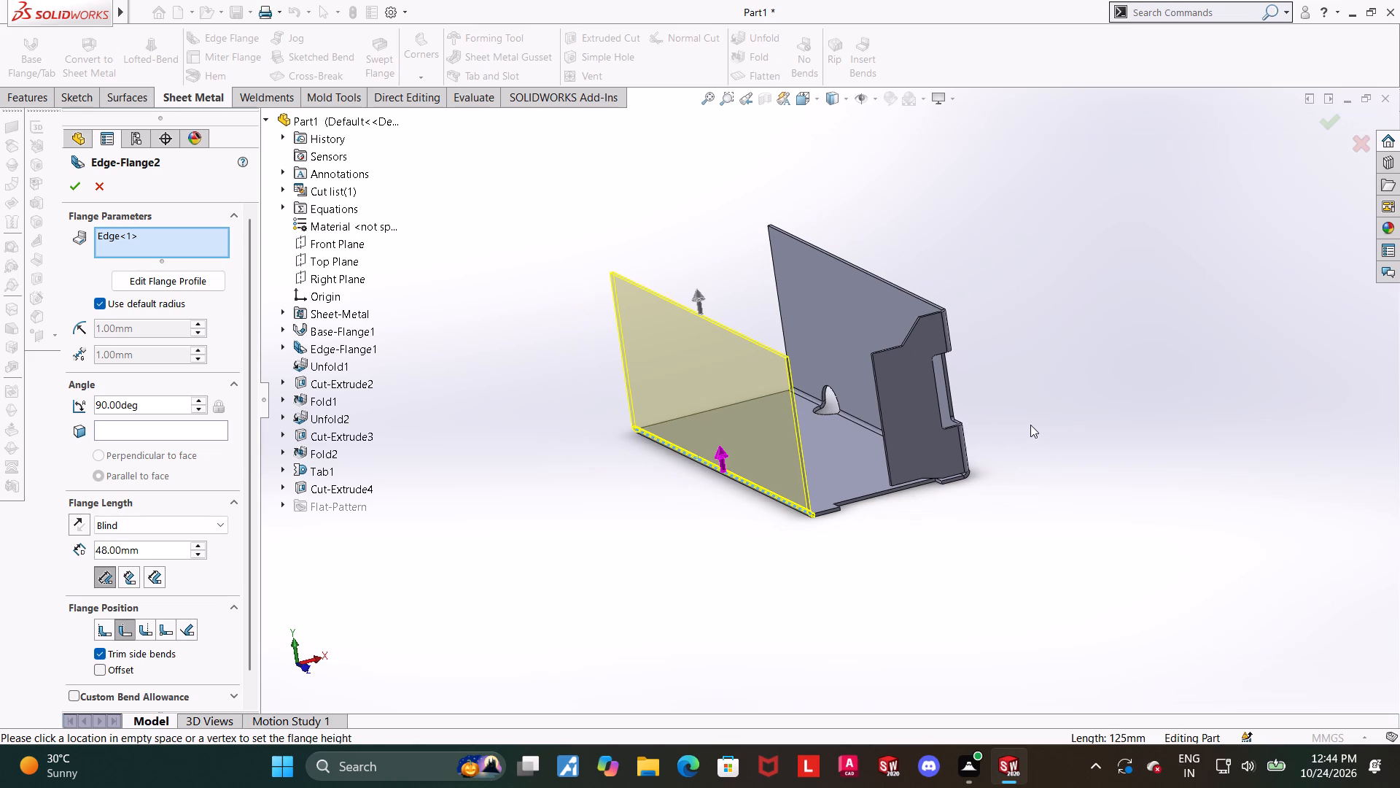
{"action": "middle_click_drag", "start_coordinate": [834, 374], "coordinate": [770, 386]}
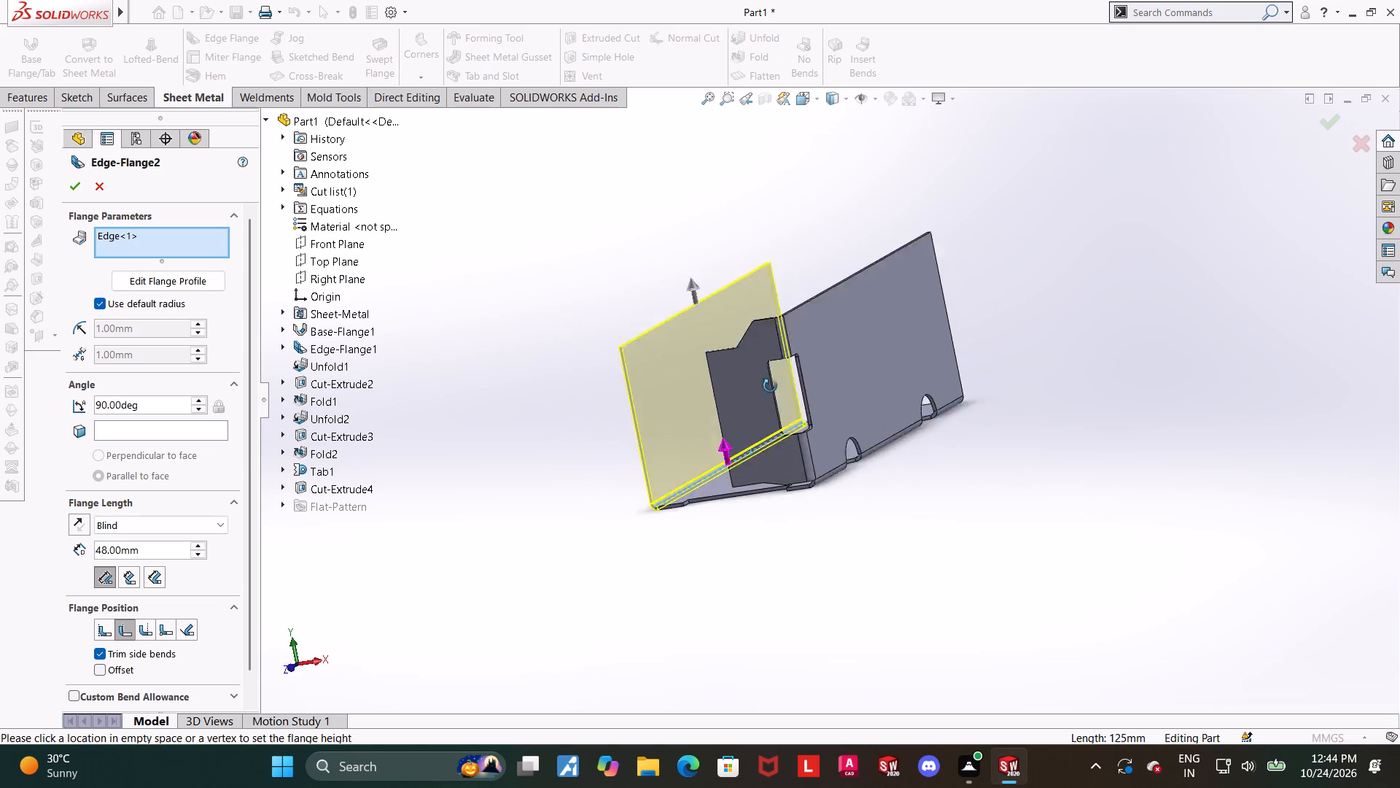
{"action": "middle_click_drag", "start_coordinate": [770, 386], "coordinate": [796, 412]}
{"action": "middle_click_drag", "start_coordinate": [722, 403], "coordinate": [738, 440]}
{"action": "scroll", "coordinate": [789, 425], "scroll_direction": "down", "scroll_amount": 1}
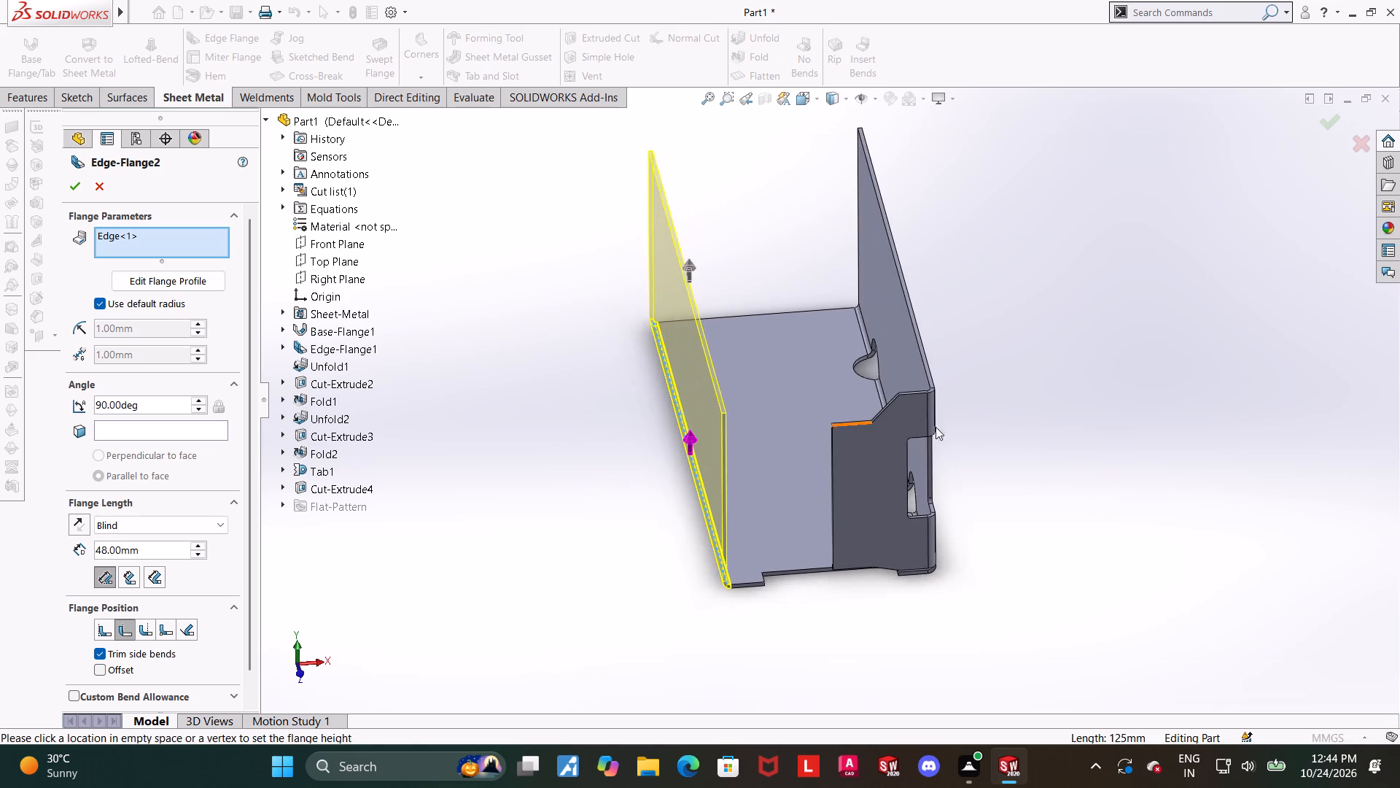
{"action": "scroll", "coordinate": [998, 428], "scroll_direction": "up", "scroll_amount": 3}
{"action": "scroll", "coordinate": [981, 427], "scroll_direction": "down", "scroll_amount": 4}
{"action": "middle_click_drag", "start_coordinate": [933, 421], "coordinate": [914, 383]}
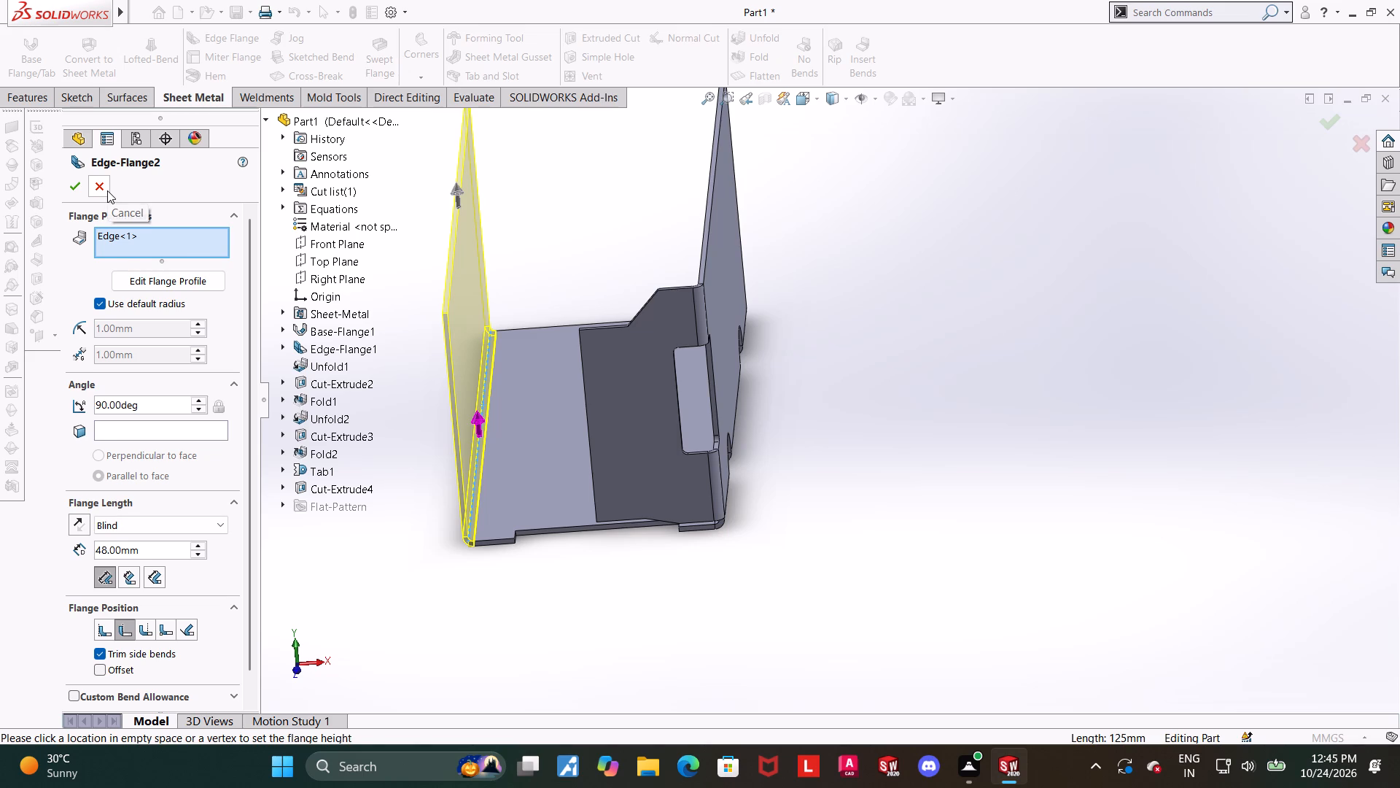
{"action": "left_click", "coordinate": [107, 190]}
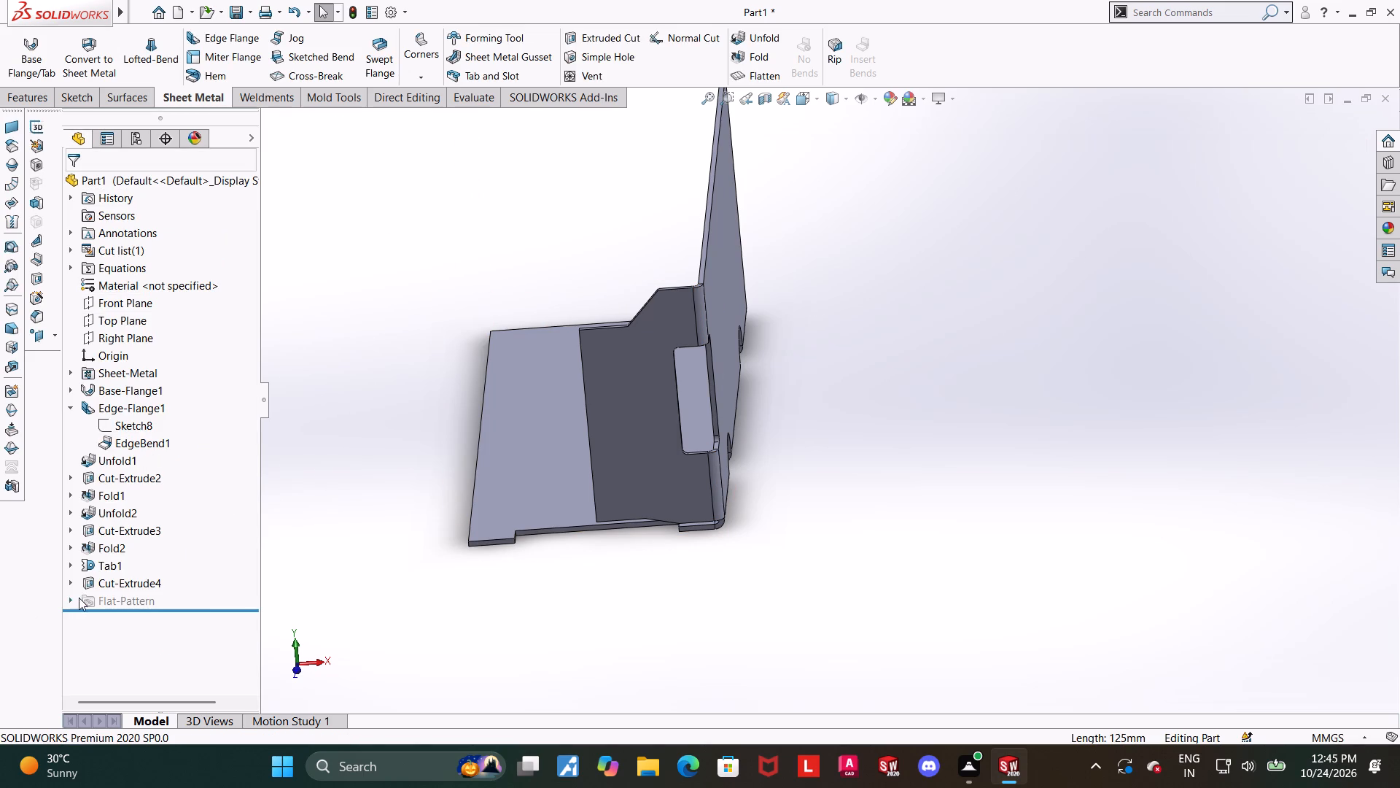
Delete the notch cut Cut-Extrude4 and its leftover sketch, Sketch18.
{"action": "right_click", "coordinate": [85, 581]}
{"action": "left_click", "coordinate": [124, 554]}
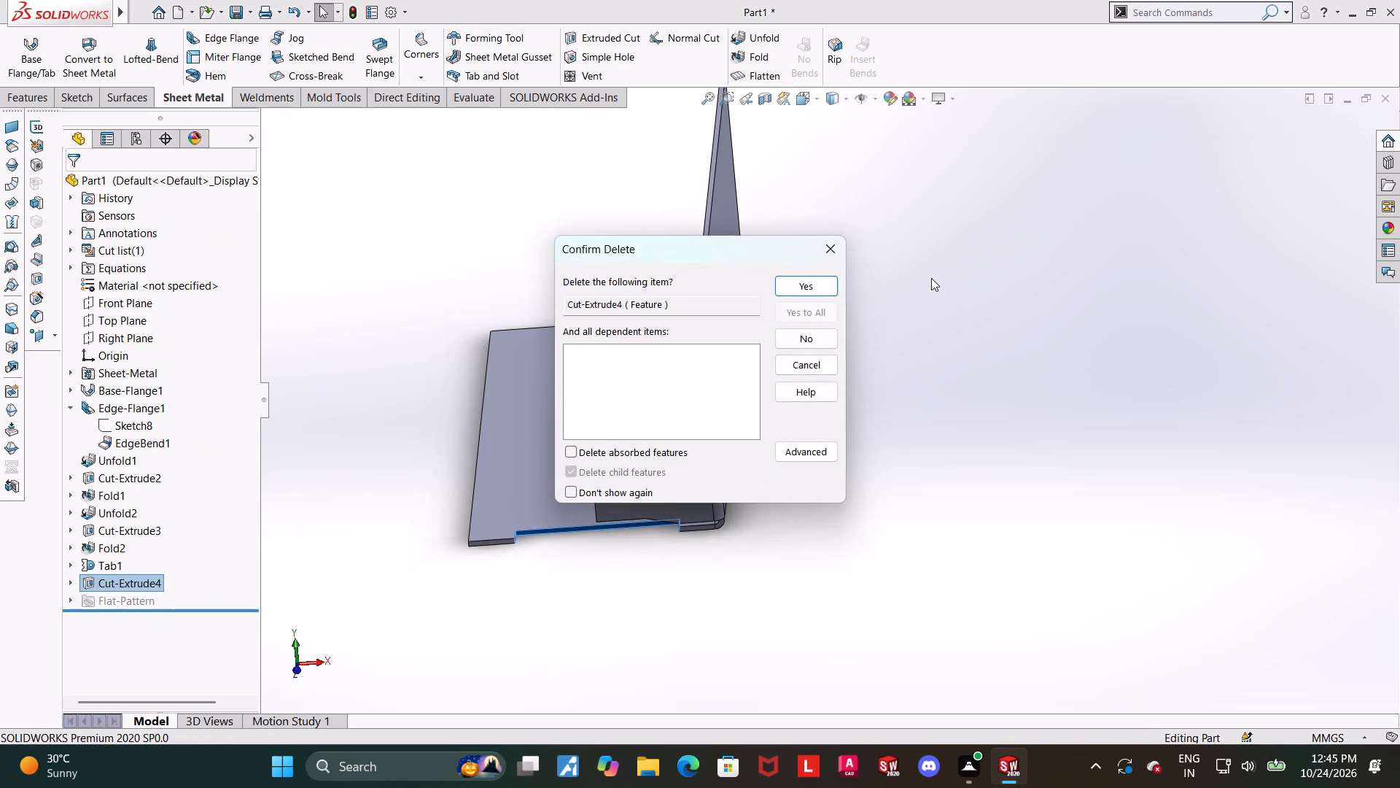
{"action": "left_click", "coordinate": [813, 277]}
{"action": "right_click", "coordinate": [116, 590]}
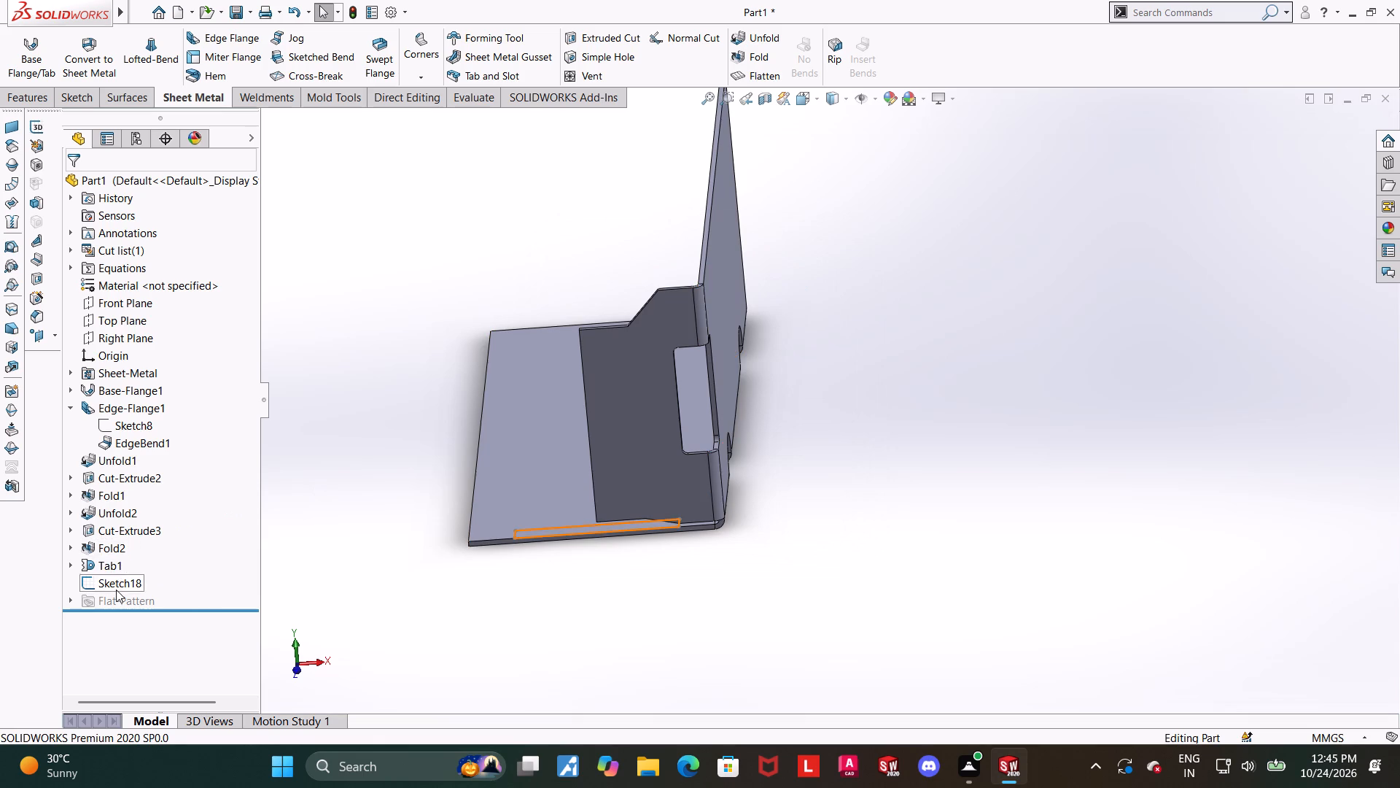
{"action": "left_click", "coordinate": [160, 563]}
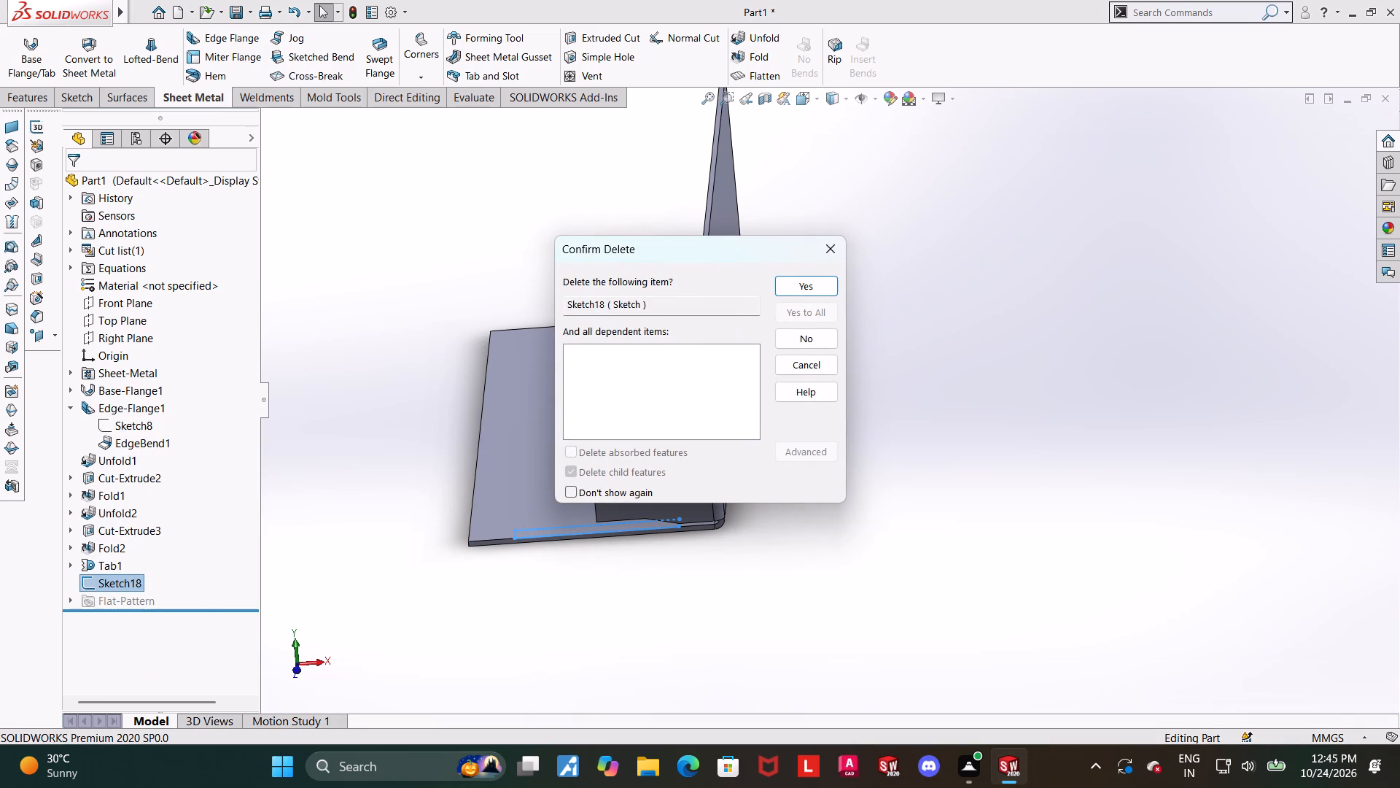
{"action": "left_click", "coordinate": [815, 285]}
{"action": "left_click", "coordinate": [761, 384]}
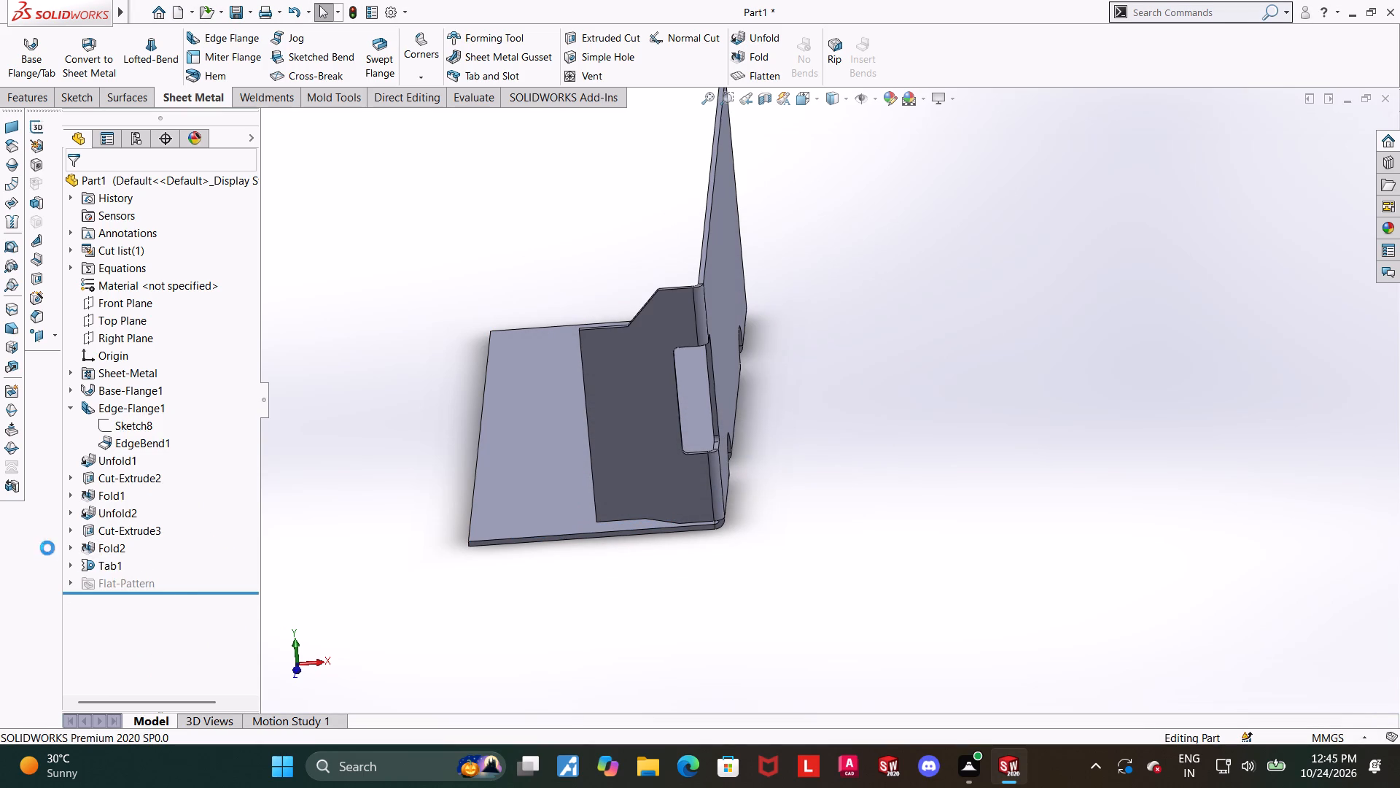
Delete the Tab1 feature and its leftover sketch, Sketch15.
{"action": "right_click", "coordinate": [76, 563]}
{"action": "left_click", "coordinate": [435, 553]}
{"action": "right_click", "coordinate": [102, 563]}
{"action": "left_click", "coordinate": [151, 557]}
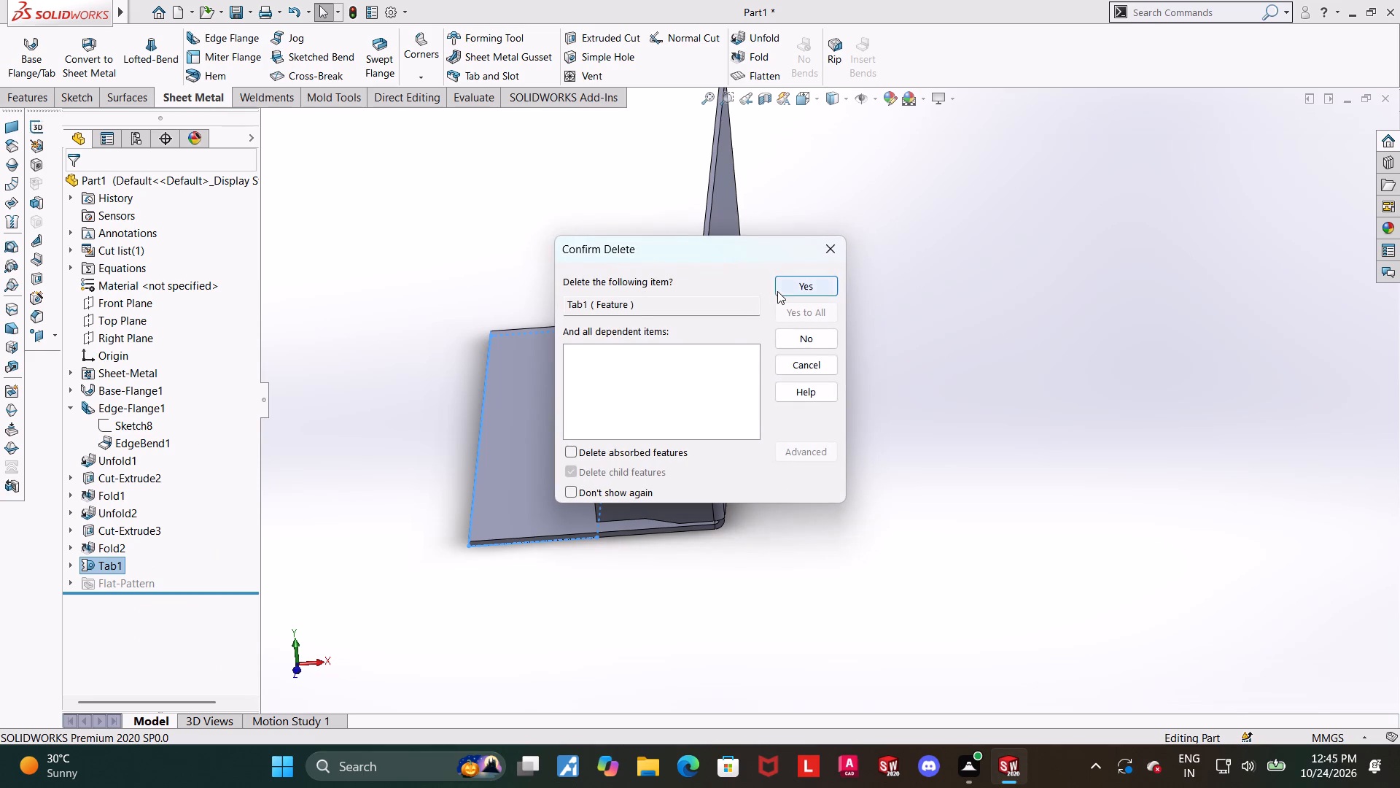
{"action": "left_click", "coordinate": [777, 291]}
{"action": "right_click", "coordinate": [89, 566]}
{"action": "left_click", "coordinate": [130, 566]}
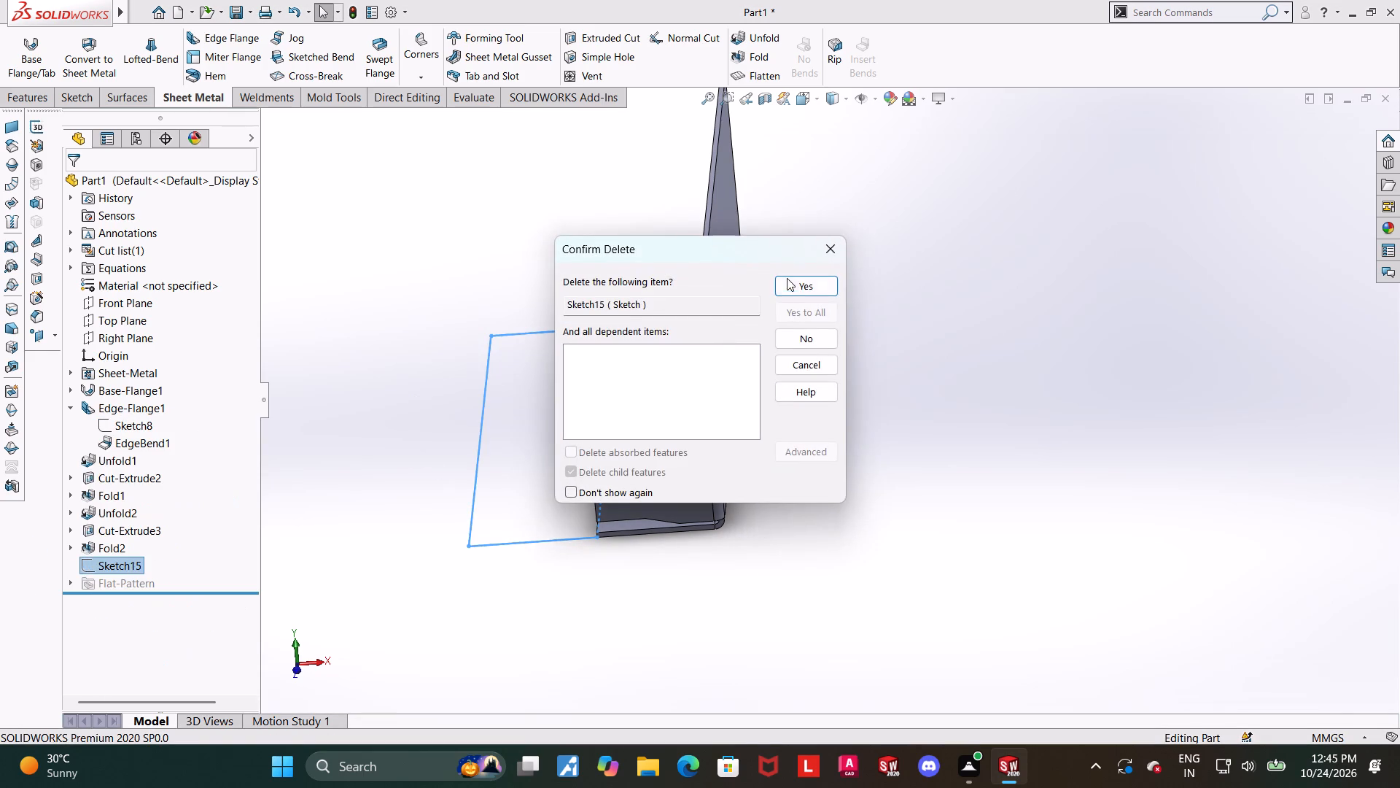
{"action": "left_click", "coordinate": [790, 286]}
{"action": "left_click", "coordinate": [389, 426]}
On the Front Plane, sketch an open L profile: a horizontal line about 27 mm outward from the origin and a vertical line about 50 mm up.
{"action": "left_click", "coordinate": [114, 304]}
{"action": "left_click", "coordinate": [131, 284]}
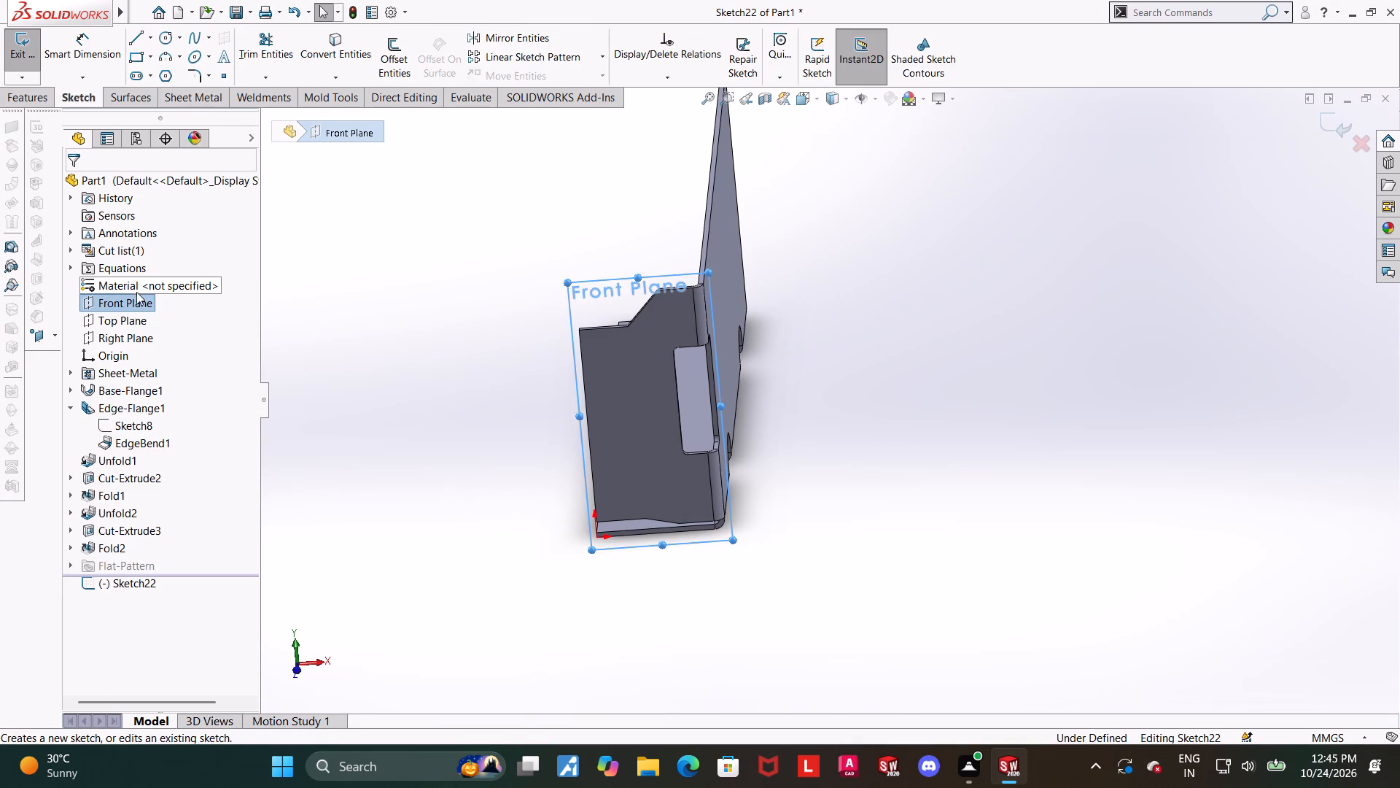
{"action": "left_click", "coordinate": [119, 590]}
{"action": "left_click", "coordinate": [147, 571]}
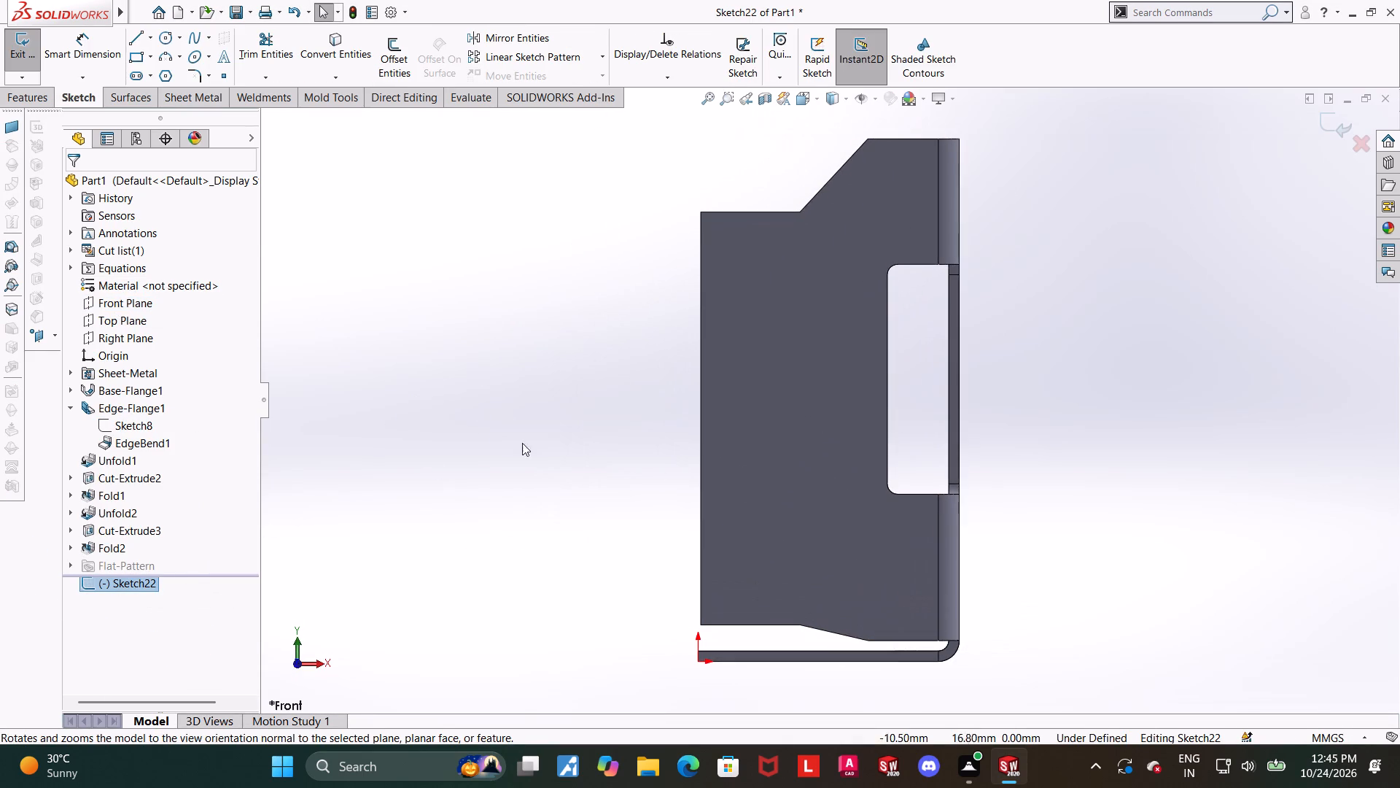
{"action": "left_click", "coordinate": [141, 43]}
{"action": "scroll", "coordinate": [608, 487], "scroll_direction": "up", "scroll_amount": 1}
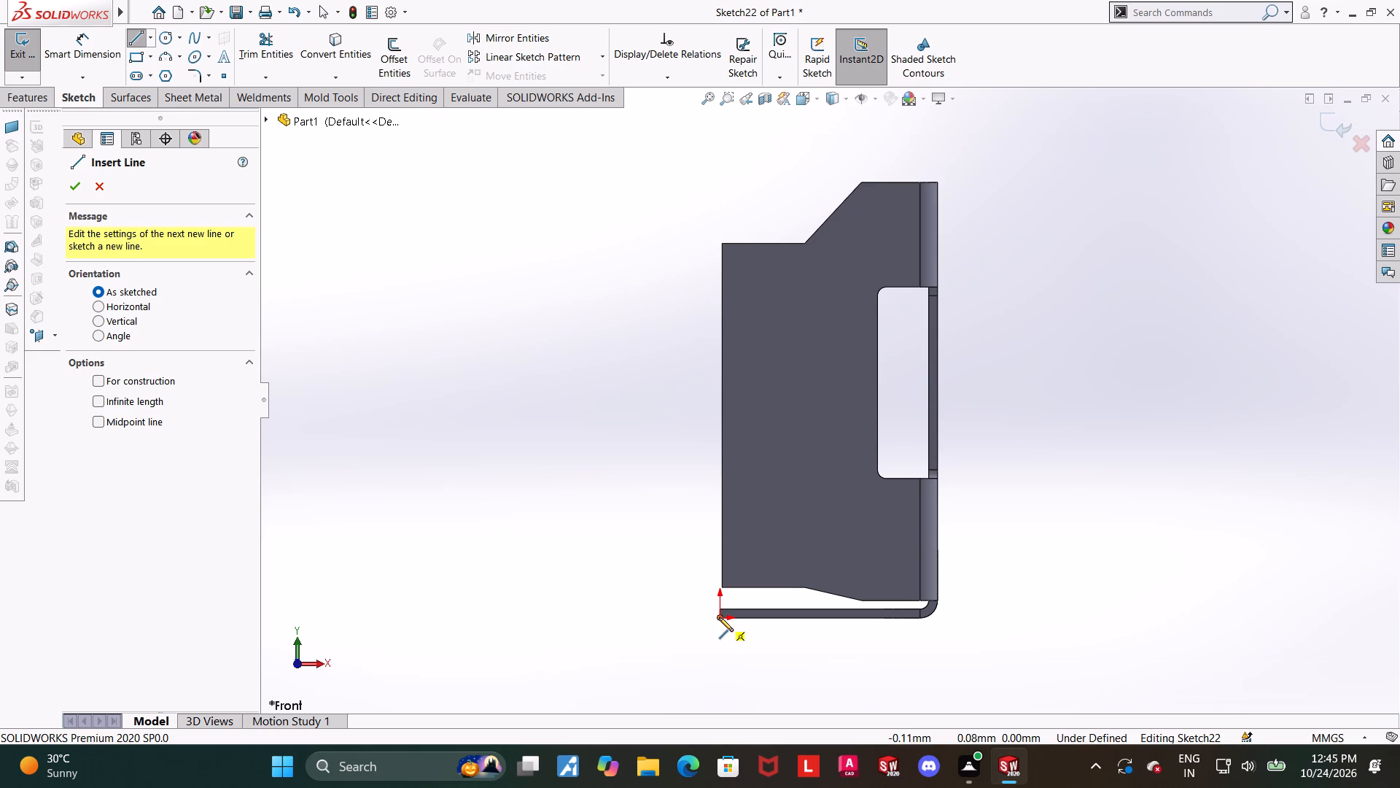
{"action": "left_click", "coordinate": [720, 618]}
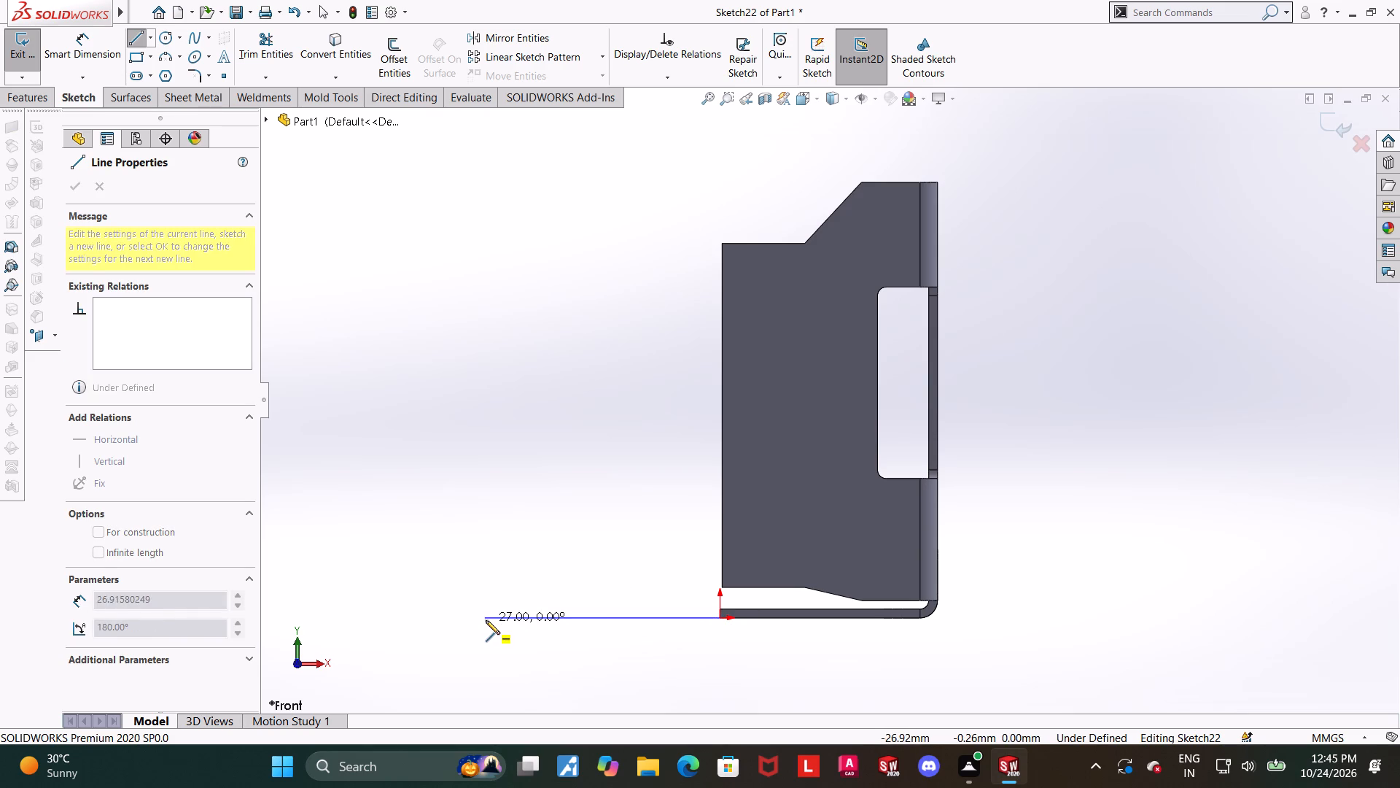
{"action": "left_click", "coordinate": [486, 620]}
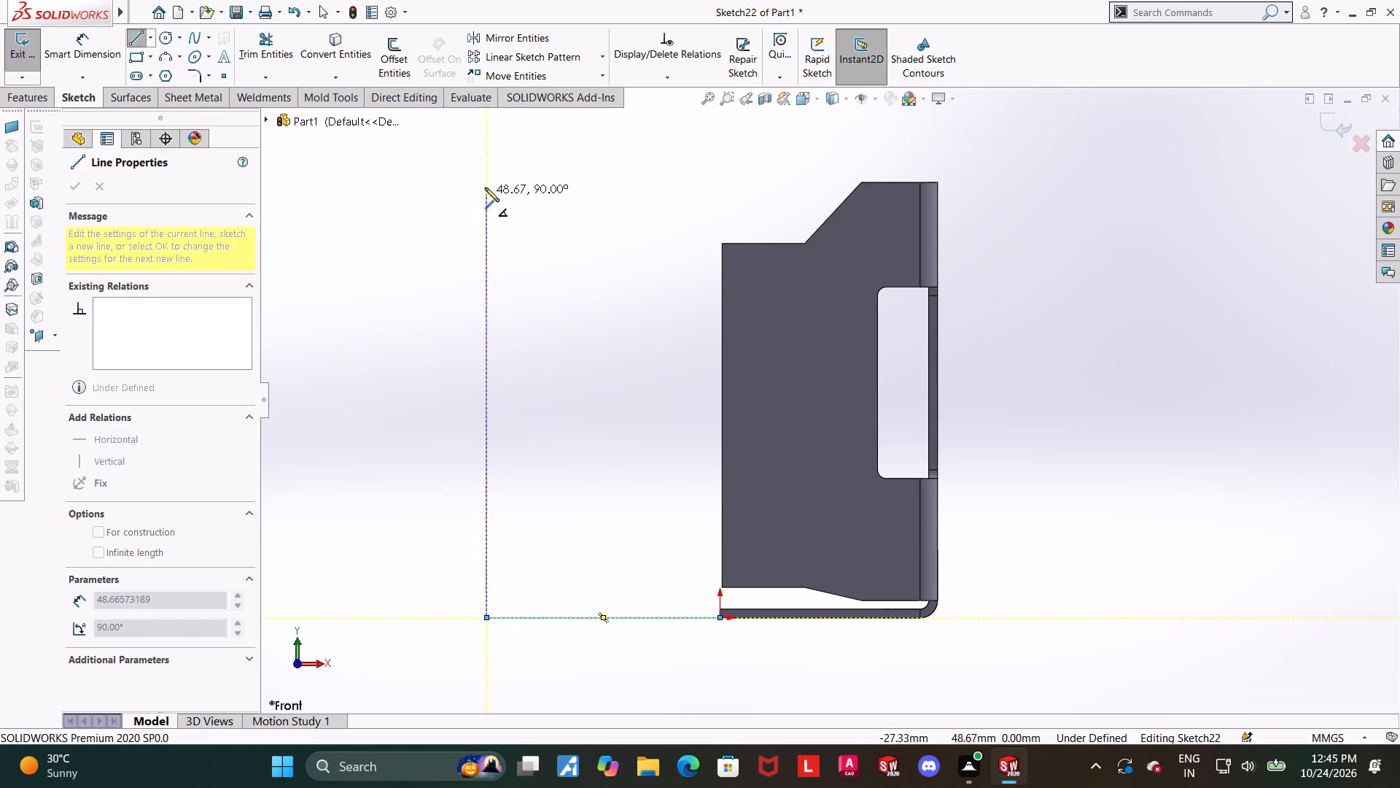
{"action": "left_click", "coordinate": [486, 185]}
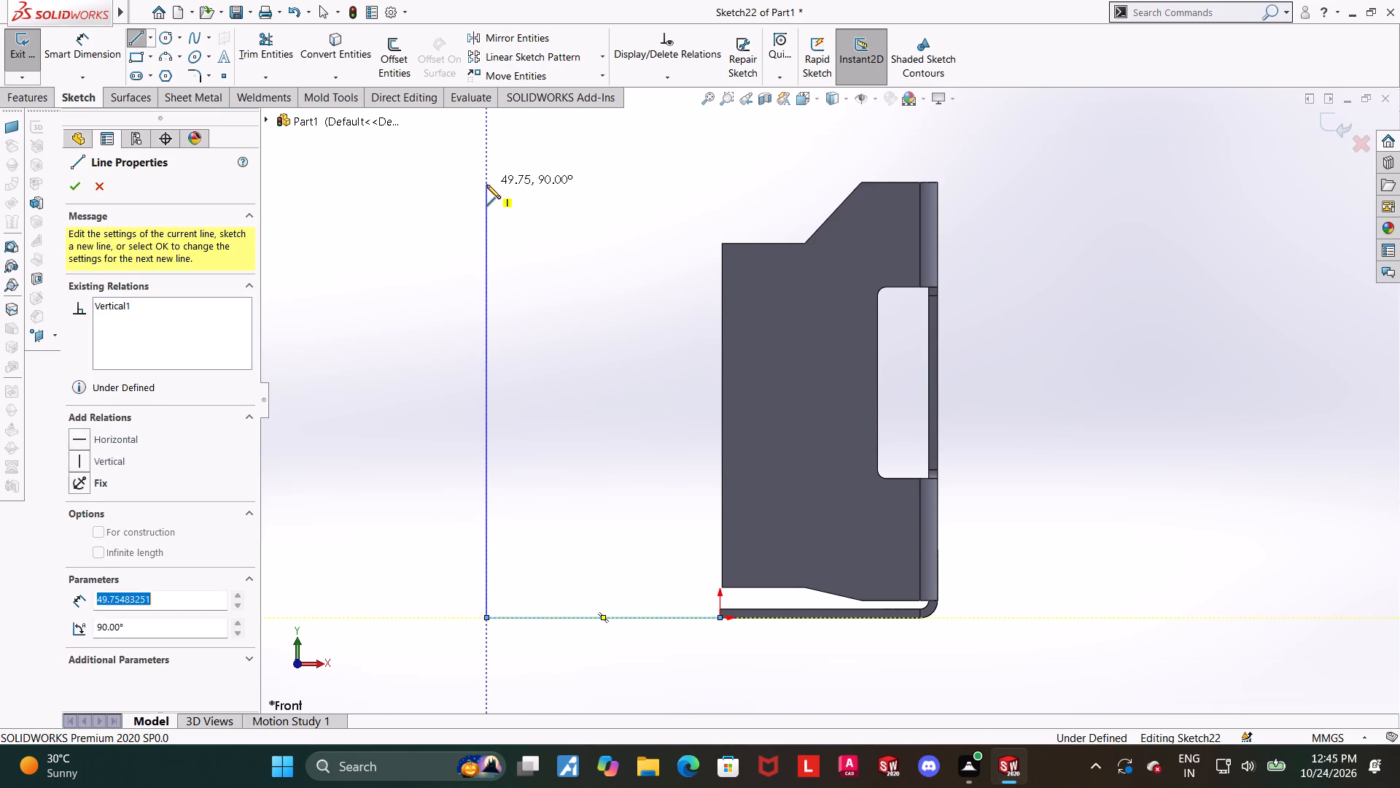
{"action": "key", "text": "Escape"}
Dimension the L profile's horizontal line to 25 mm.
{"action": "left_click", "coordinate": [101, 57]}
{"action": "scroll", "coordinate": [549, 605], "scroll_direction": "up", "scroll_amount": 2}
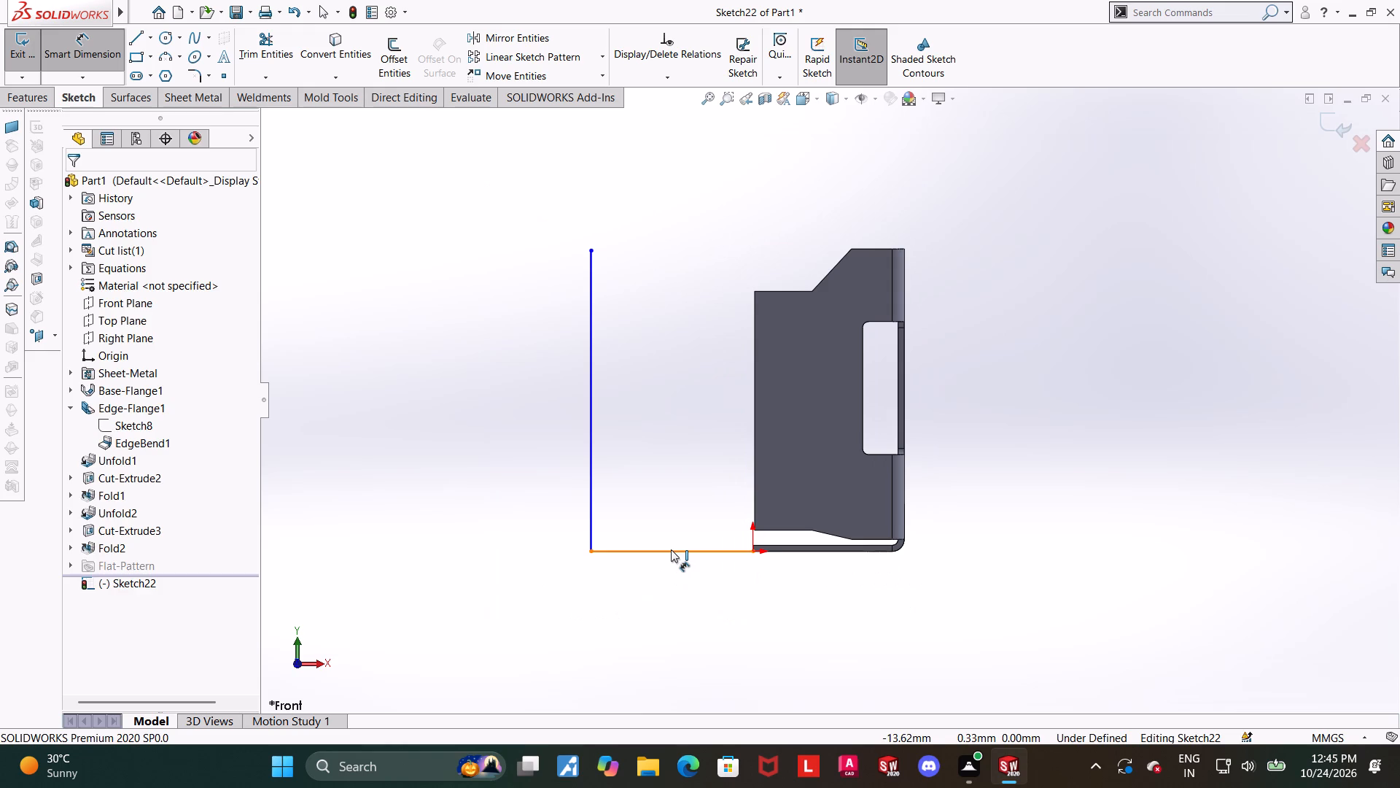
{"action": "left_click", "coordinate": [671, 549]}
{"action": "left_click", "coordinate": [672, 595]}
{"action": "type", "text": "25"}
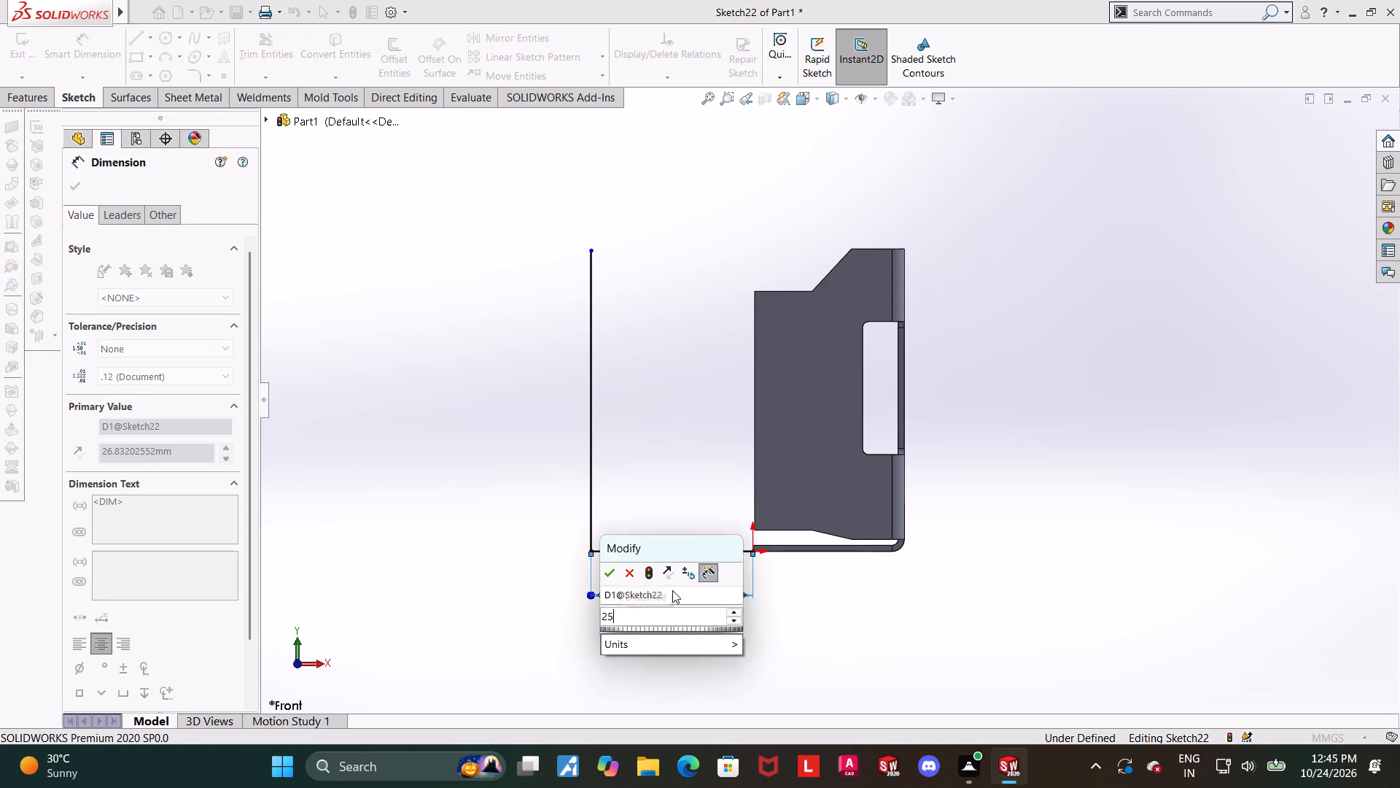
{"action": "key", "text": "Return"}
{"action": "key", "text": "Escape"}
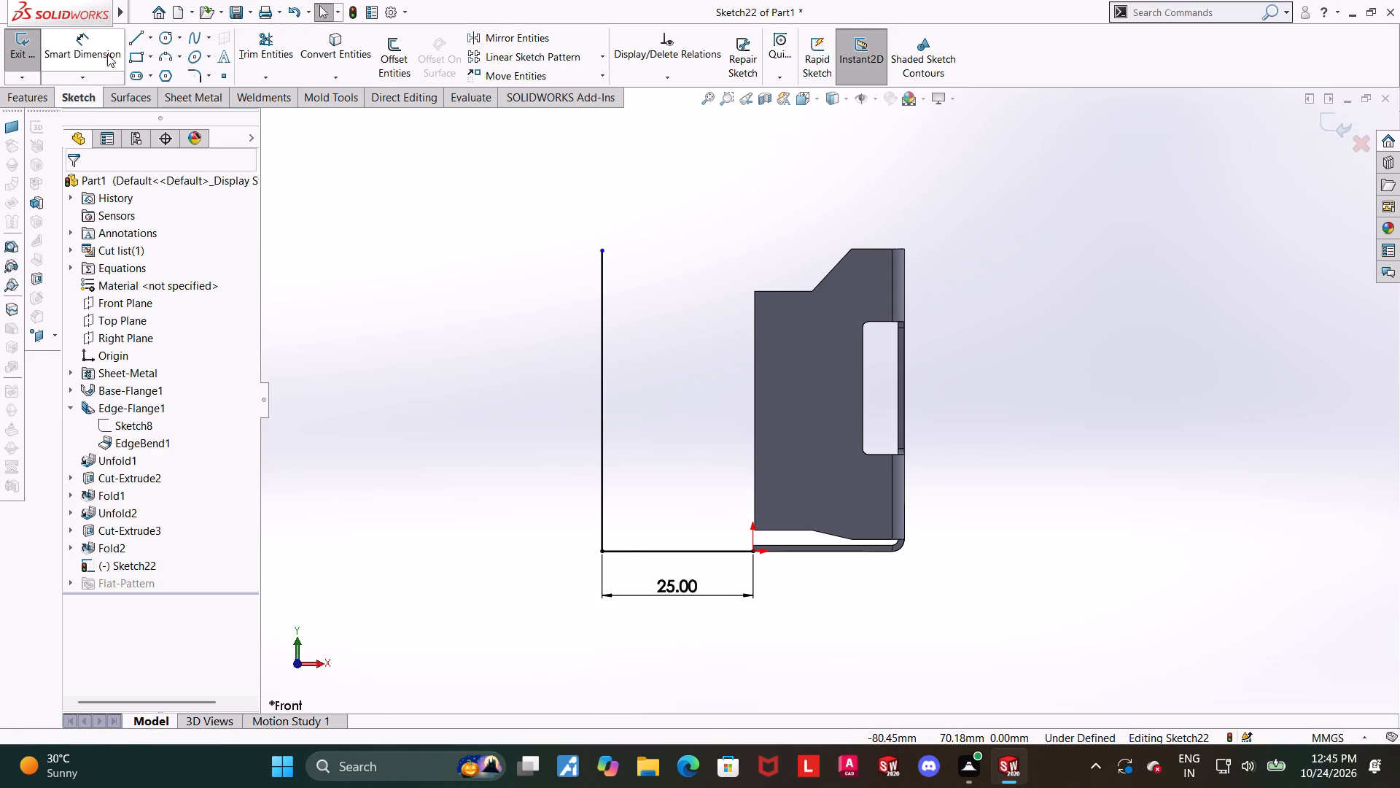
Dimension the L profile's vertical line to 50 mm and close the sketch.
{"action": "left_click", "coordinate": [109, 35]}
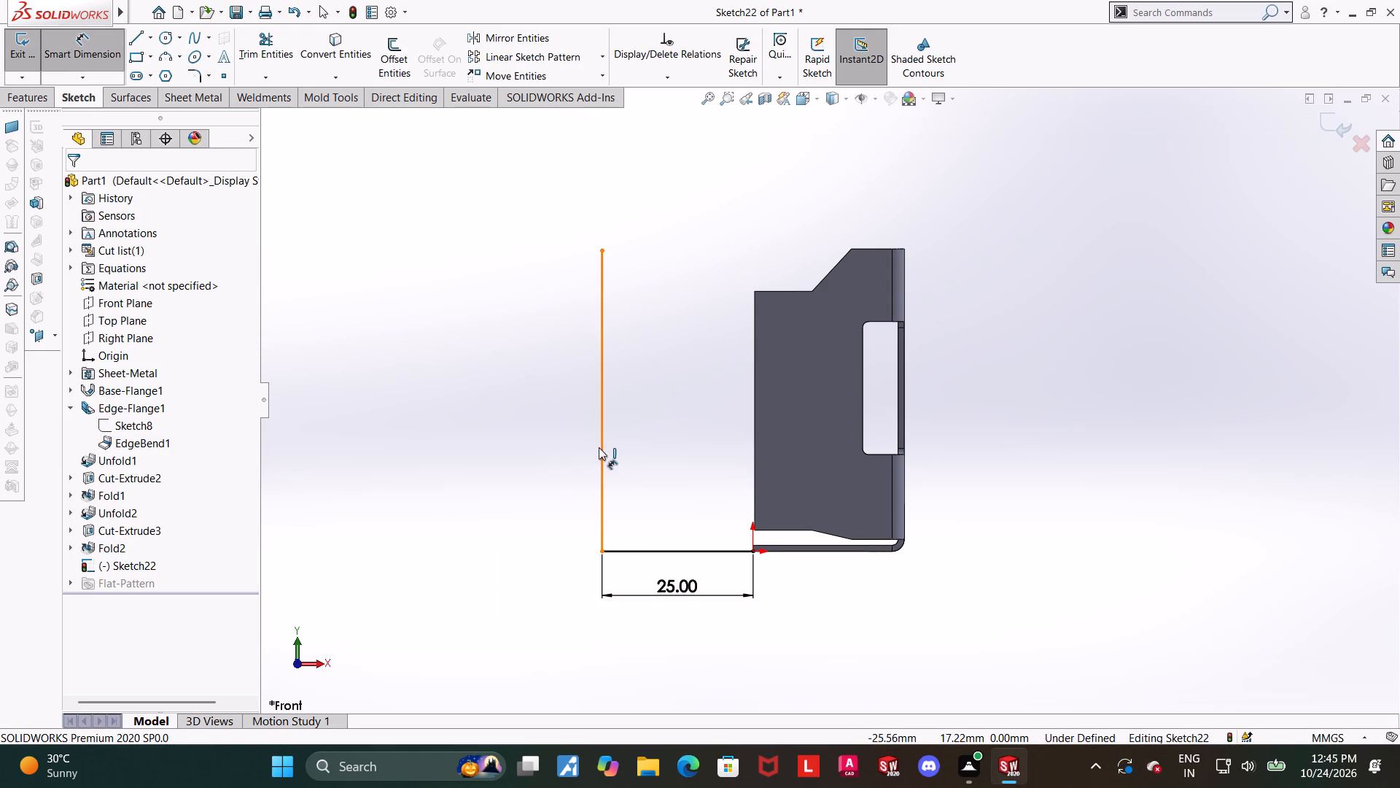
{"action": "left_click", "coordinate": [599, 447]}
{"action": "left_click", "coordinate": [557, 447]}
{"action": "type", "text": "50"}
{"action": "key", "text": "Return"}
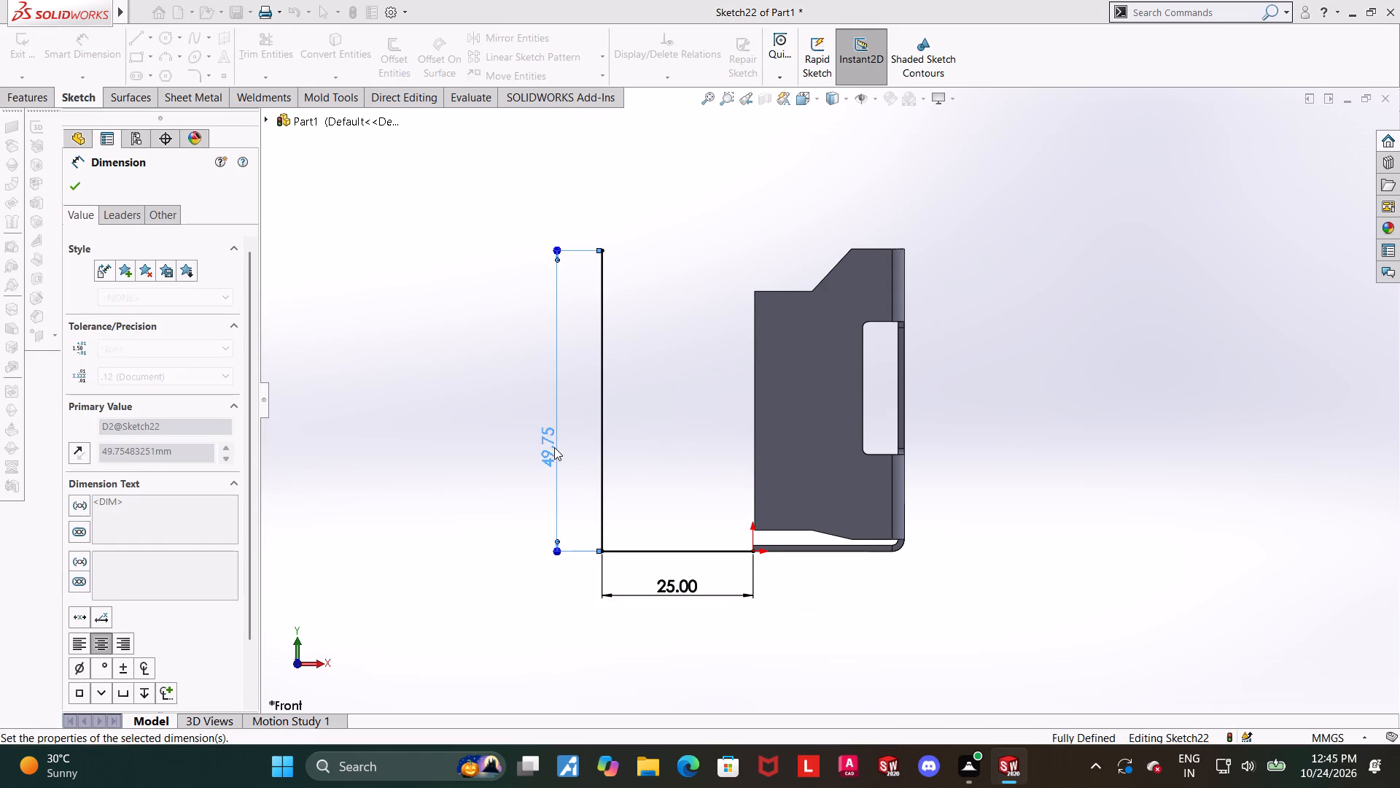
{"action": "key", "text": "Escape"}
{"action": "left_click", "coordinate": [1139, 376]}
{"action": "middle_click_drag", "start_coordinate": [1056, 381], "coordinate": [903, 449]}
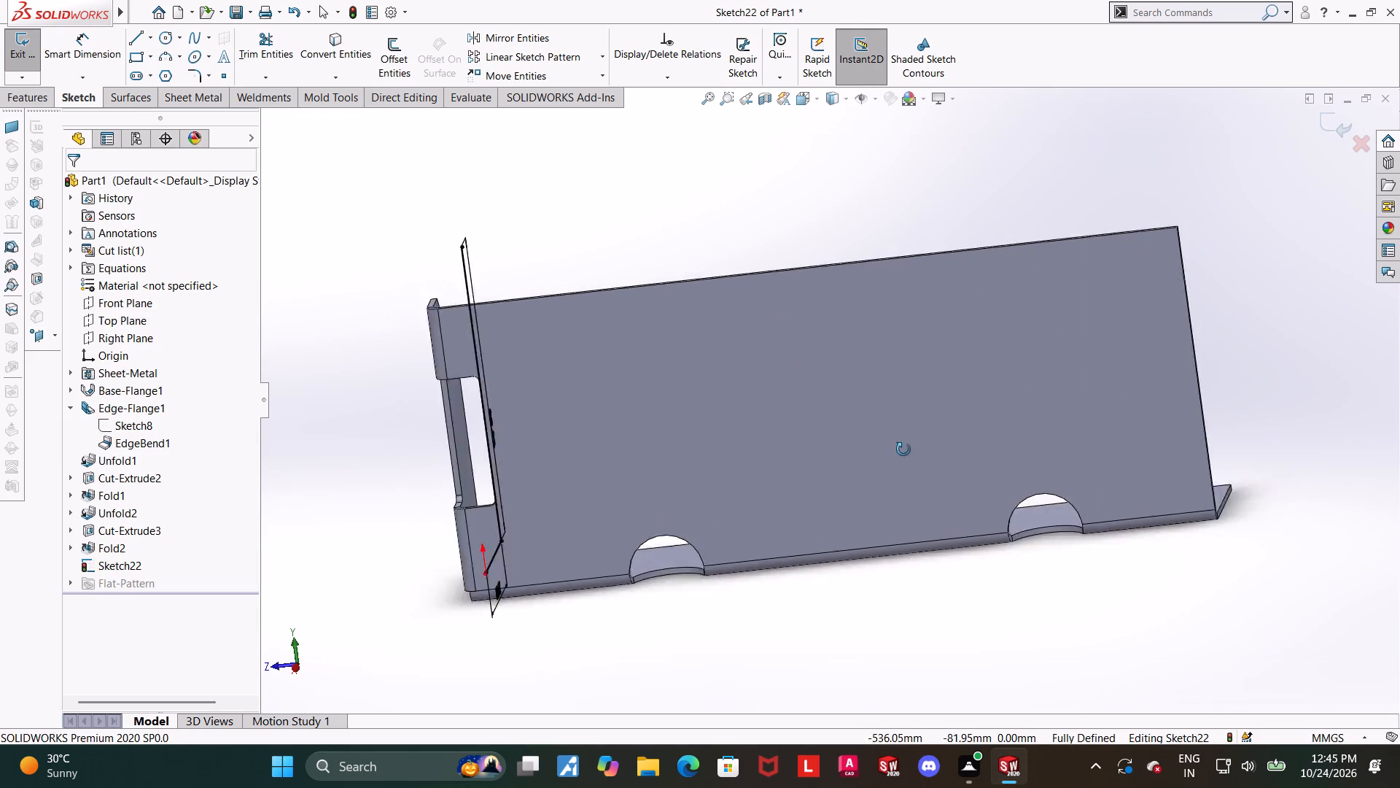
{"action": "middle_click_drag", "start_coordinate": [903, 449], "coordinate": [994, 458]}
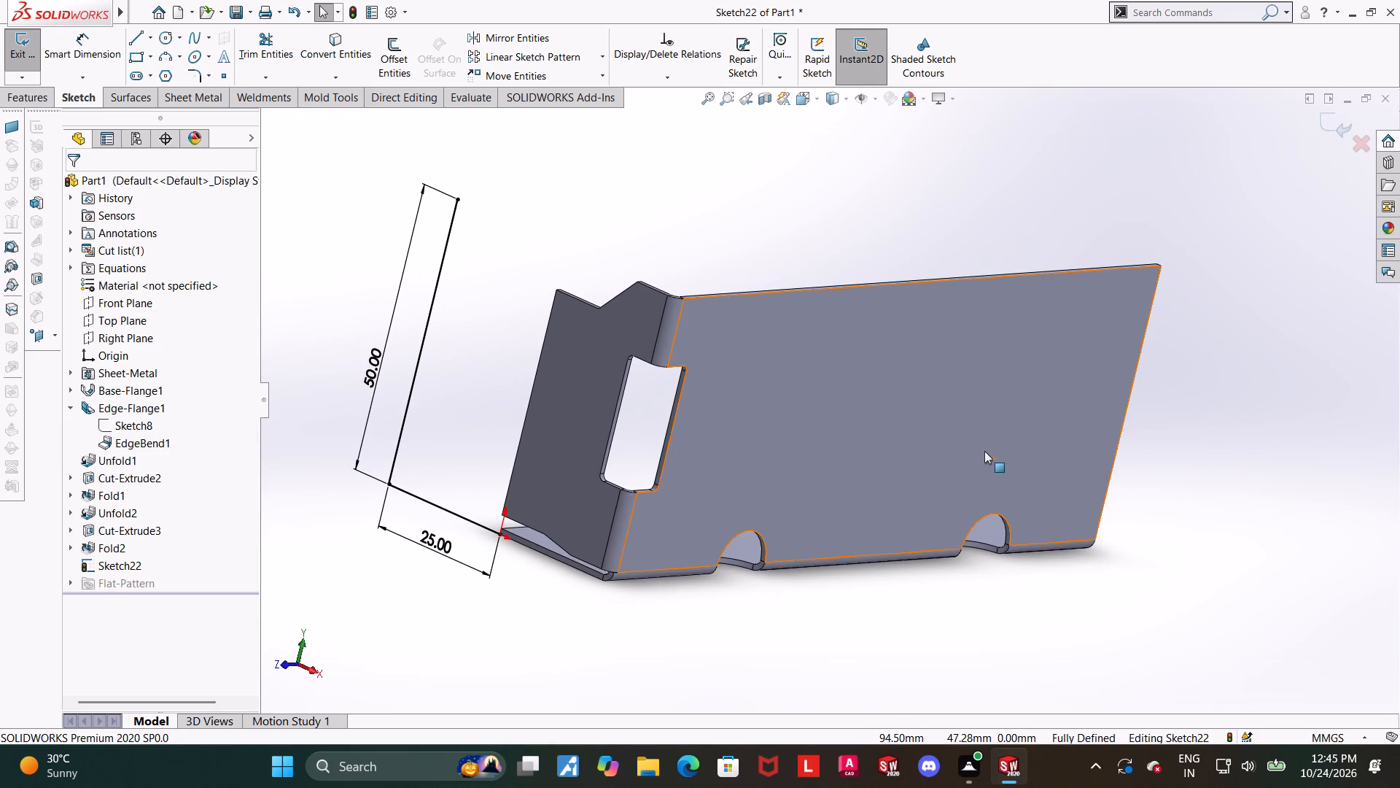
{"action": "left_click", "coordinate": [1329, 122]}
Start a base flange from the L sketch, trying the reversed thickness direction and restoring the default direction.
{"action": "middle_click_drag", "start_coordinate": [1138, 284], "coordinate": [1059, 319]}
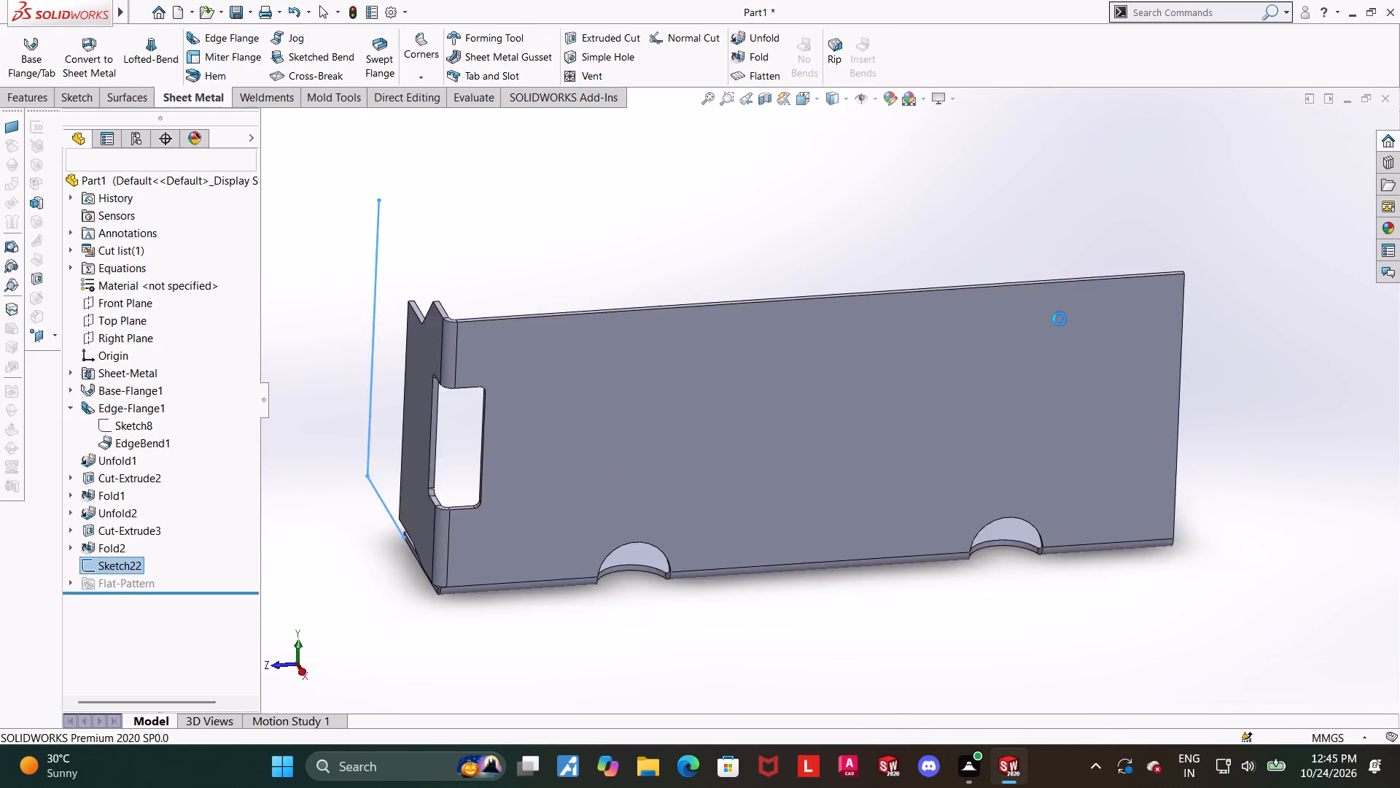
{"action": "middle_click_drag", "start_coordinate": [1059, 319], "coordinate": [1128, 363]}
{"action": "middle_click_drag", "start_coordinate": [457, 351], "coordinate": [512, 259]}
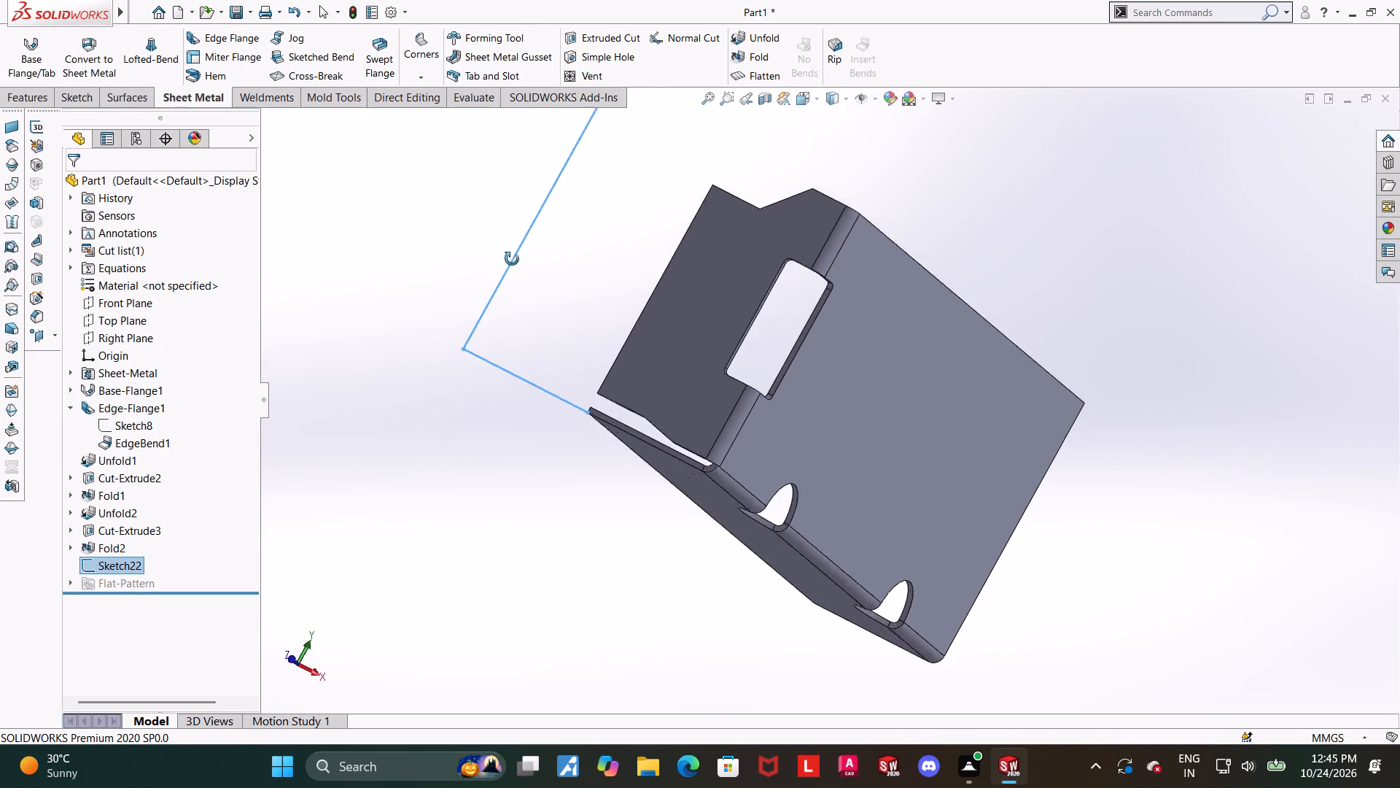
{"action": "middle_click_drag", "start_coordinate": [512, 259], "coordinate": [498, 292]}
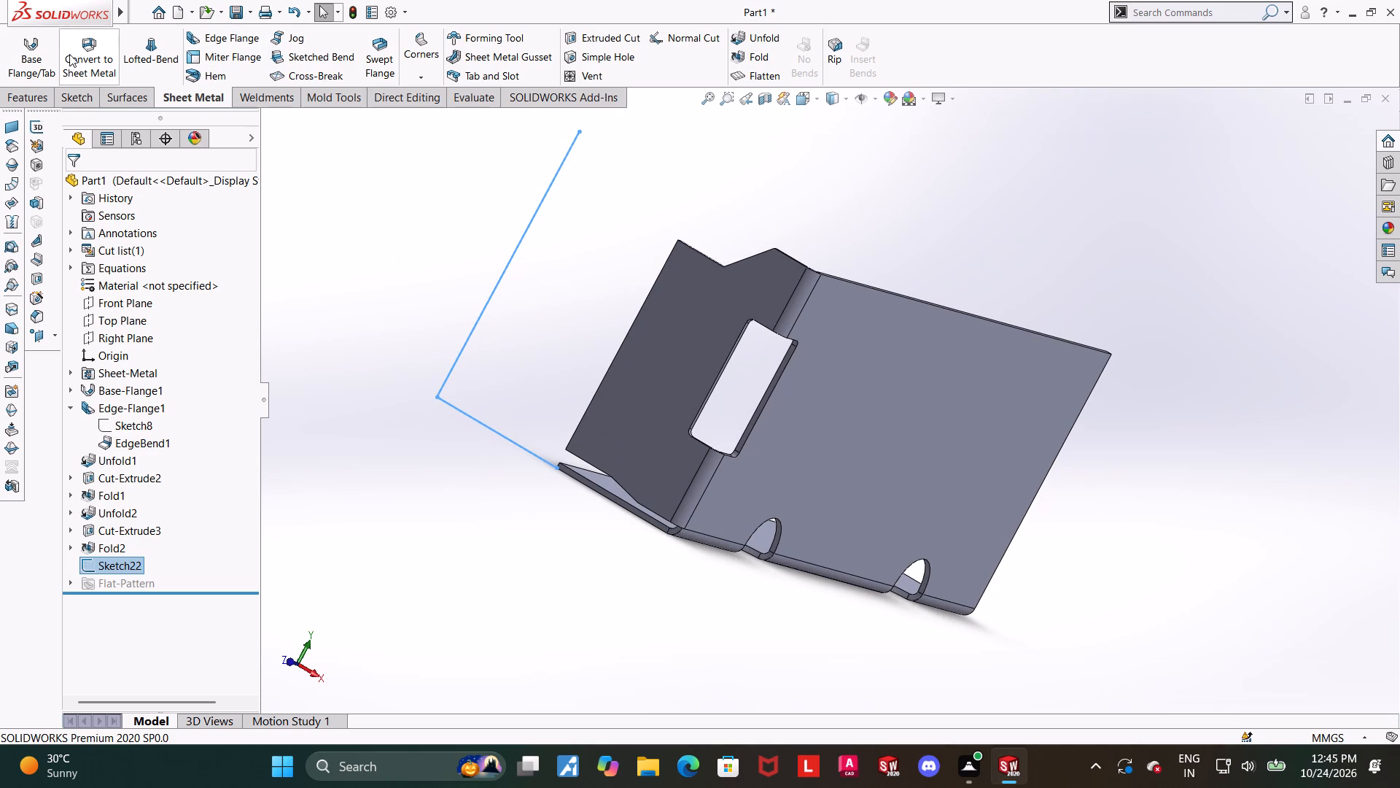
{"action": "left_click", "coordinate": [45, 47]}
{"action": "middle_click_drag", "start_coordinate": [829, 293], "coordinate": [715, 313]}
{"action": "scroll", "coordinate": [715, 313], "scroll_direction": "up", "scroll_amount": 1}
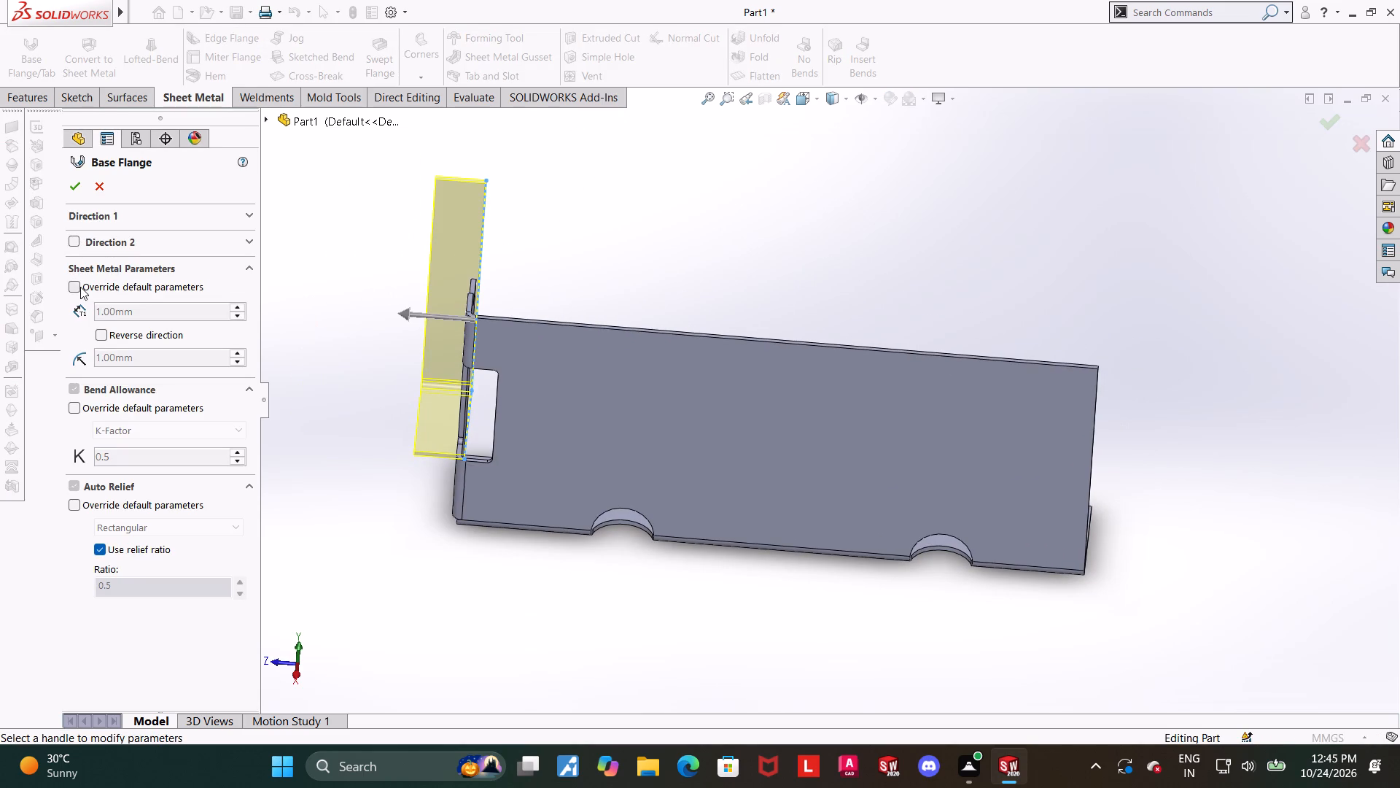
{"action": "left_click", "coordinate": [101, 336]}
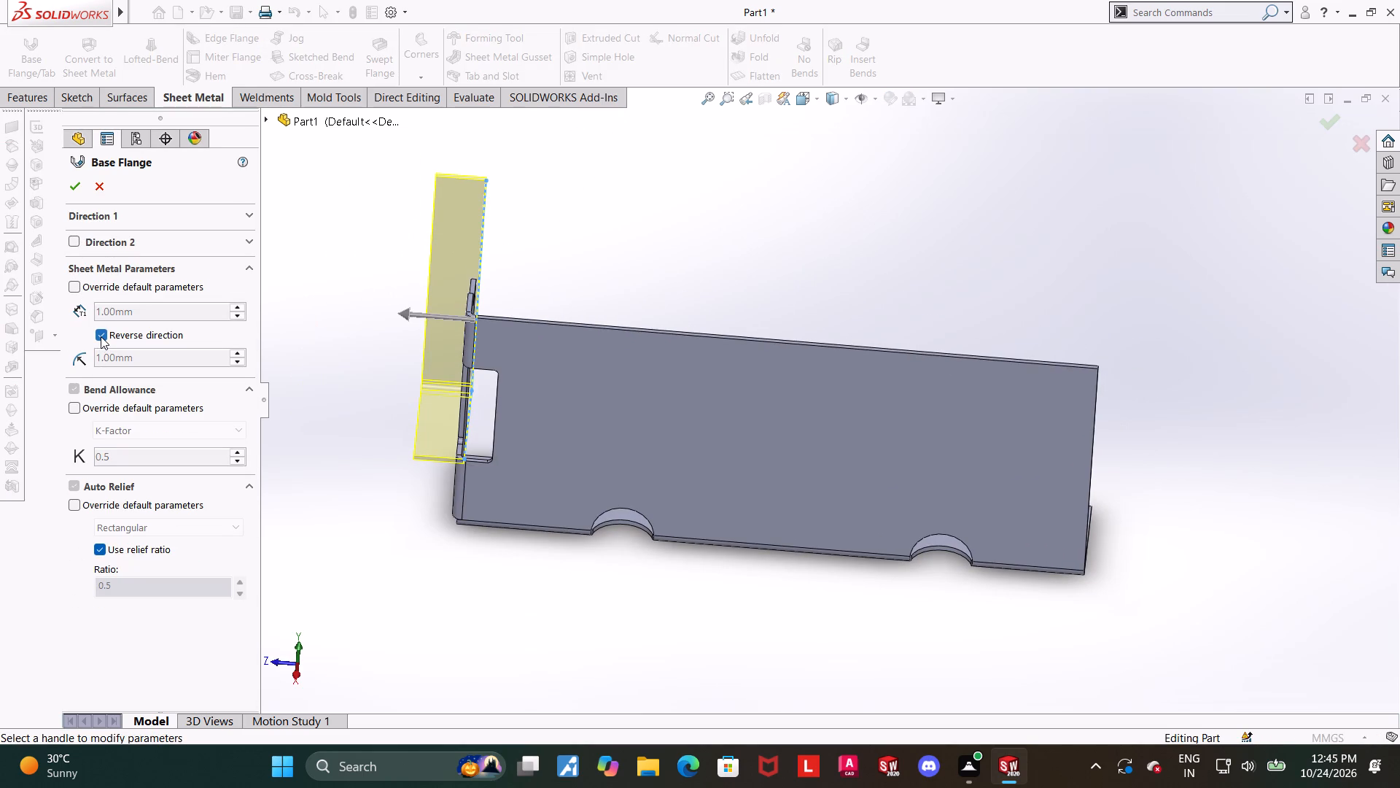
{"action": "middle_click_drag", "start_coordinate": [320, 418], "coordinate": [468, 421]}
{"action": "scroll", "coordinate": [790, 527], "scroll_direction": "down", "scroll_amount": 3}
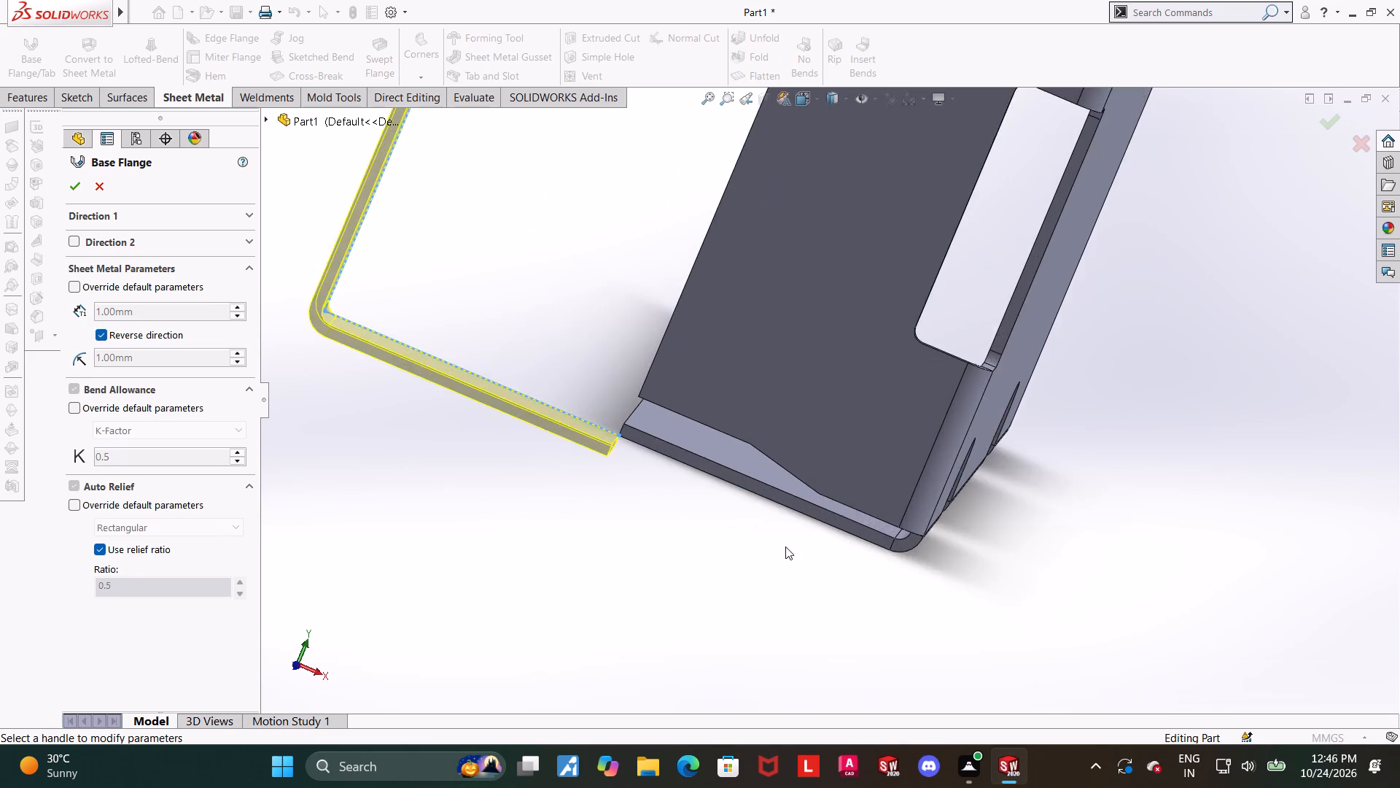
{"action": "scroll", "coordinate": [785, 546], "scroll_direction": "down", "scroll_amount": 6}
{"action": "middle_click_drag", "start_coordinate": [561, 415], "coordinate": [566, 423]}
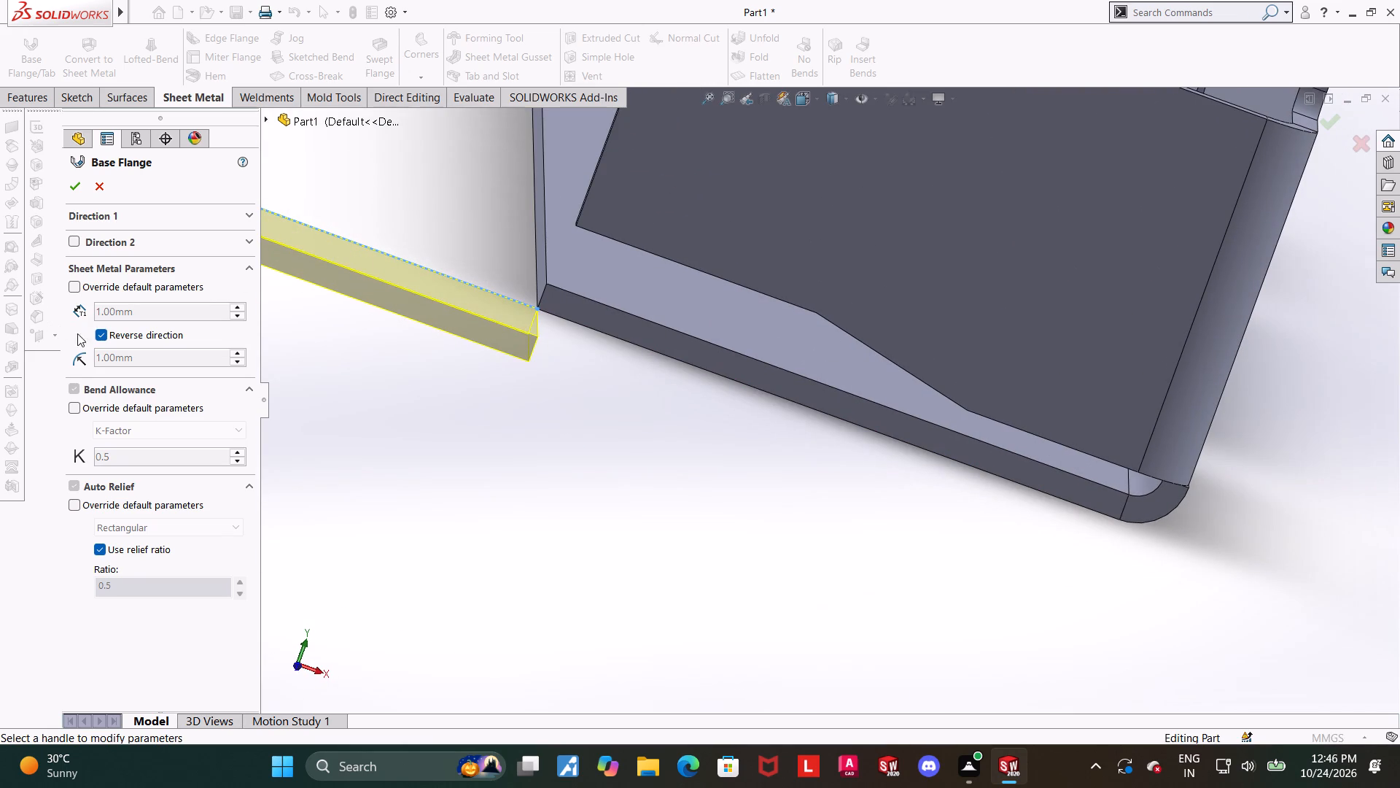
{"action": "left_click", "coordinate": [100, 338]}
Examine the flange preview's thickness alignment at the joint with the existing base and at its bend corner.
{"action": "middle_click_drag", "start_coordinate": [796, 393], "coordinate": [774, 373]}
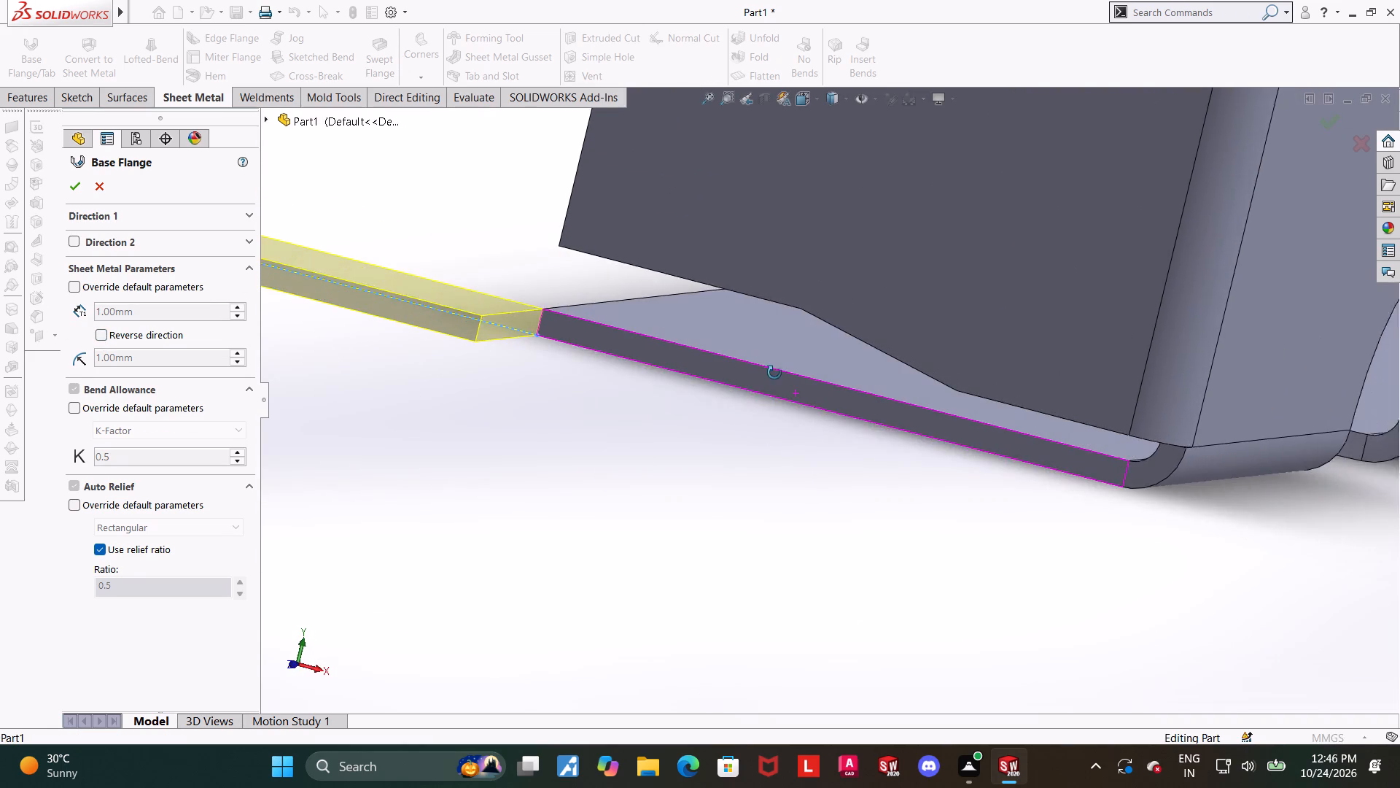
{"action": "middle_click_drag", "start_coordinate": [774, 373], "coordinate": [773, 373]}
{"action": "scroll", "coordinate": [773, 373], "scroll_direction": "up", "scroll_amount": 5}
{"action": "scroll", "coordinate": [457, 312], "scroll_direction": "down", "scroll_amount": 5}
{"action": "middle_click_drag", "start_coordinate": [776, 359], "coordinate": [801, 369]}
{"action": "scroll", "coordinate": [803, 369], "scroll_direction": "up", "scroll_amount": 3}
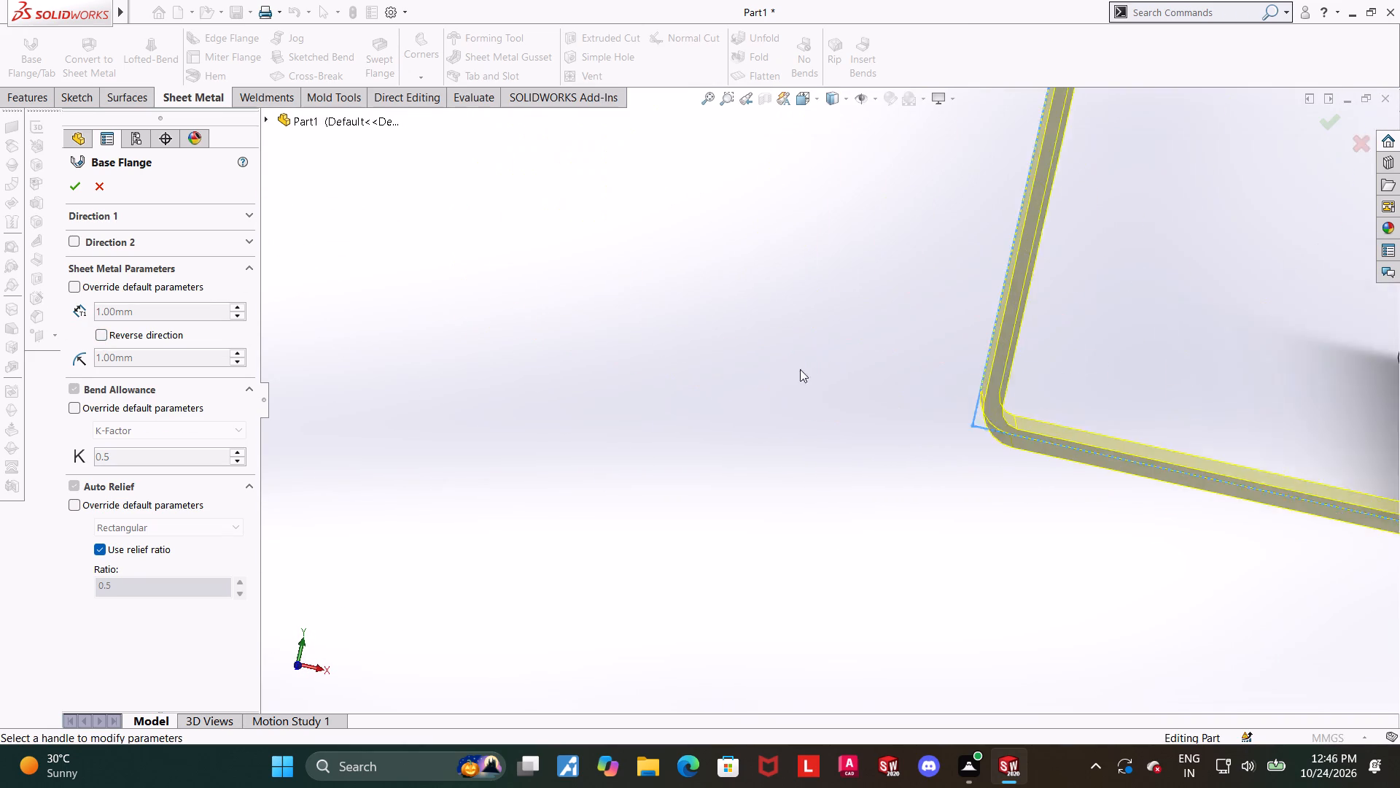
{"action": "scroll", "coordinate": [800, 369], "scroll_direction": "up", "scroll_amount": 2}
{"action": "scroll", "coordinate": [1131, 425], "scroll_direction": "down", "scroll_amount": 4}
{"action": "scroll", "coordinate": [1116, 495], "scroll_direction": "down", "scroll_amount": 3}
{"action": "middle_click_drag", "start_coordinate": [1102, 488], "coordinate": [1115, 463]}
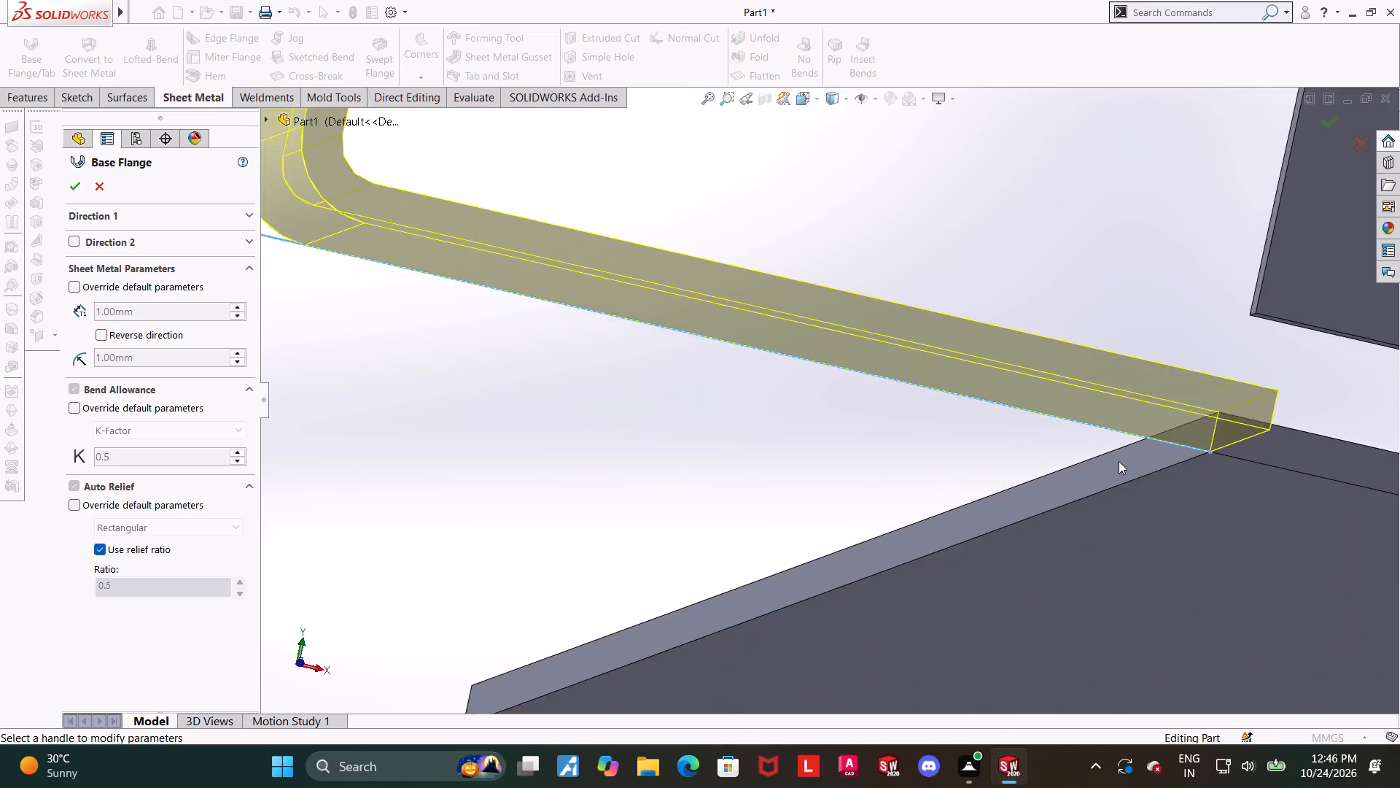
{"action": "scroll", "coordinate": [1119, 461], "scroll_direction": "up", "scroll_amount": 3}
{"action": "middle_click_drag", "start_coordinate": [907, 439], "coordinate": [896, 444]}
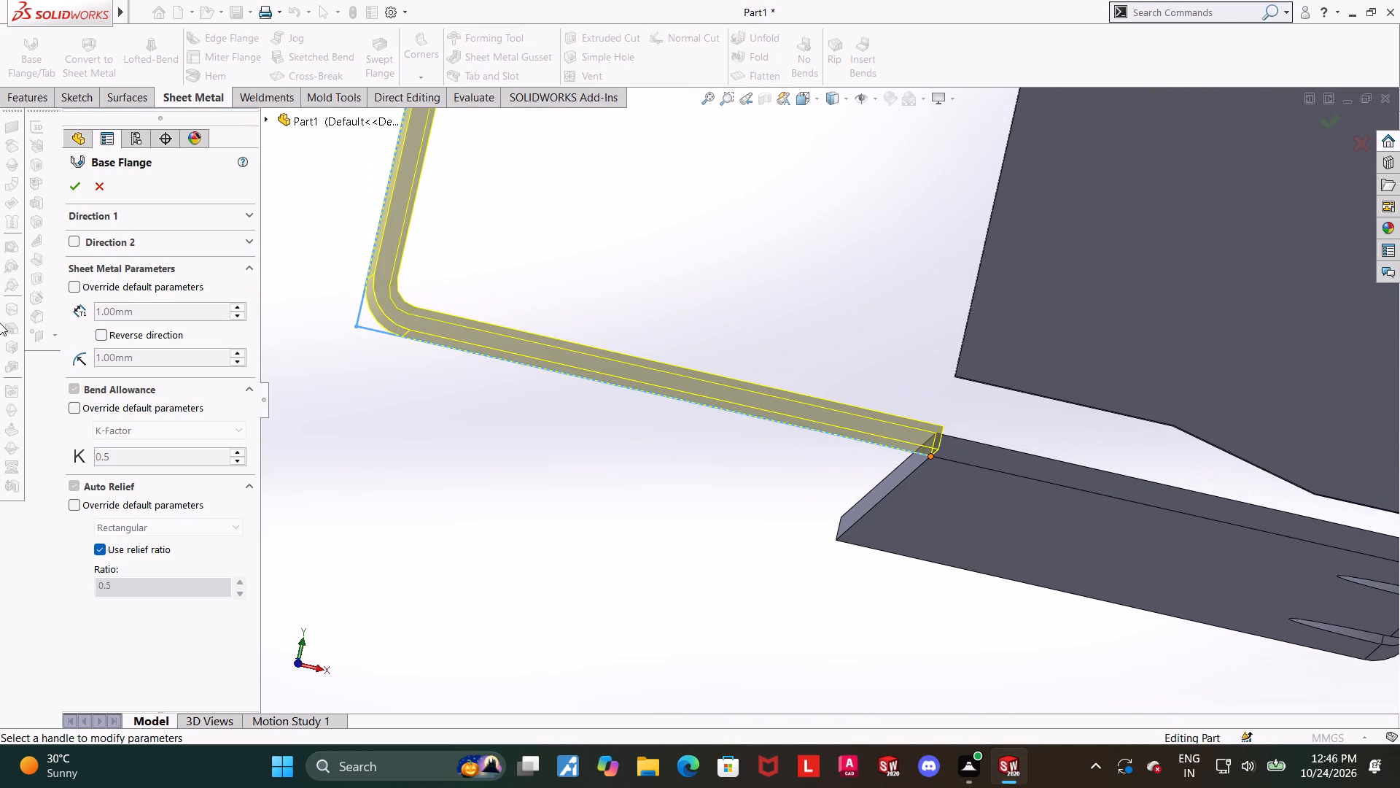
{"action": "middle_click_drag", "start_coordinate": [465, 377], "coordinate": [457, 381]}
{"action": "scroll", "coordinate": [457, 379], "scroll_direction": "up", "scroll_amount": 4}
Set the base flange's blind depth to 125 mm and reverse its direction so it runs alongside the existing part.
{"action": "left_click", "coordinate": [190, 215]}
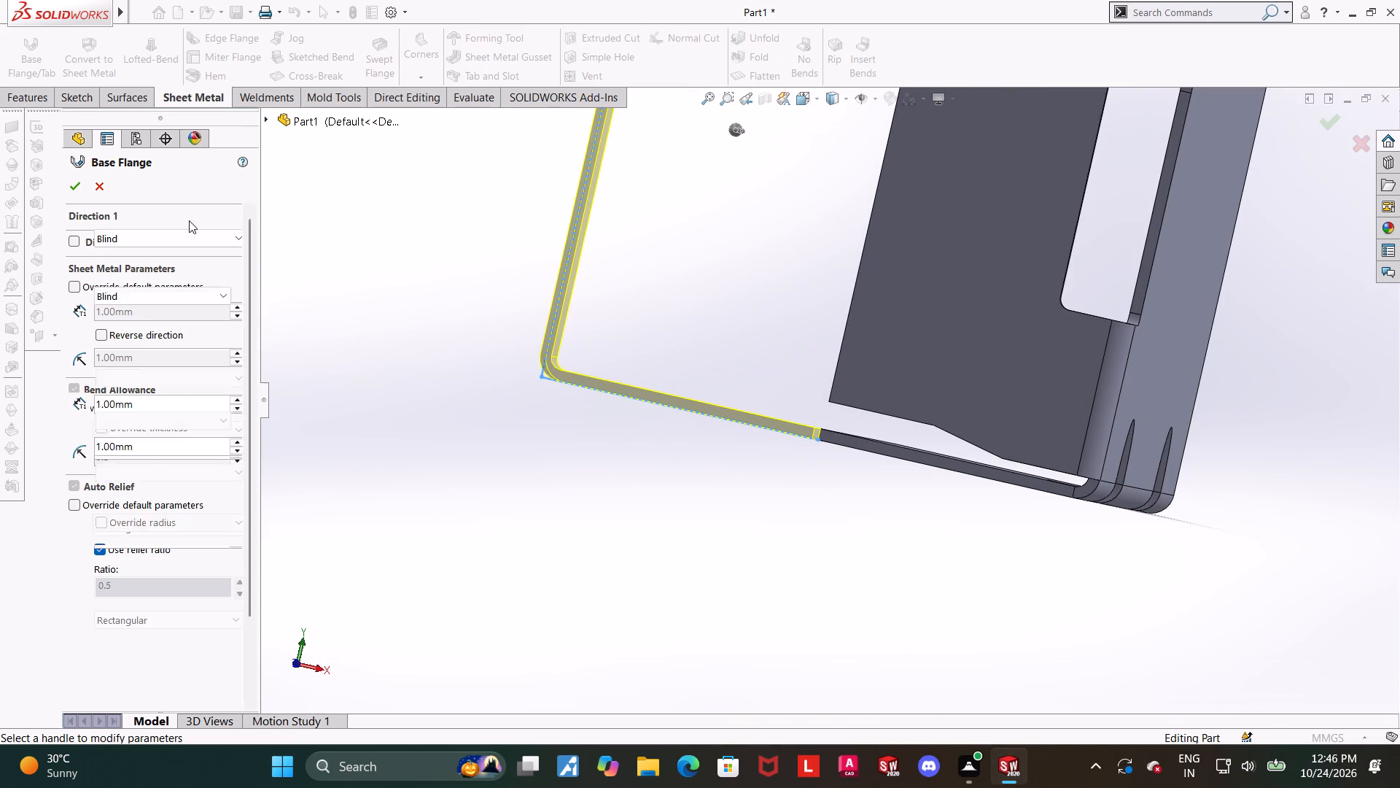
{"action": "middle_click_drag", "start_coordinate": [910, 378], "coordinate": [804, 391]}
{"action": "scroll", "coordinate": [801, 393], "scroll_direction": "up", "scroll_amount": 4}
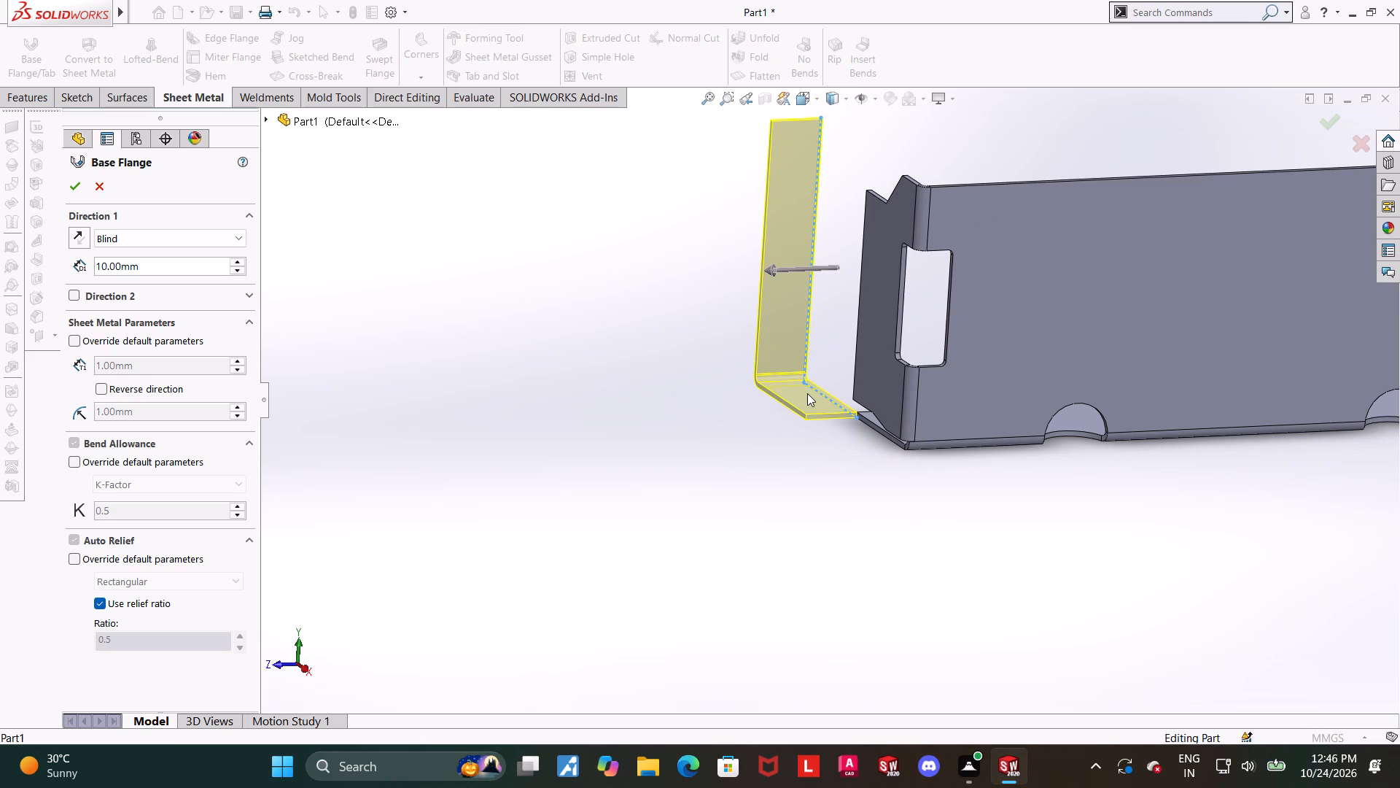
{"action": "left_click", "coordinate": [142, 267]}
{"action": "left_click_drag", "start_coordinate": [149, 266], "coordinate": [73, 258]}
{"action": "type", "text": "125"}
{"action": "key", "text": "Return"}
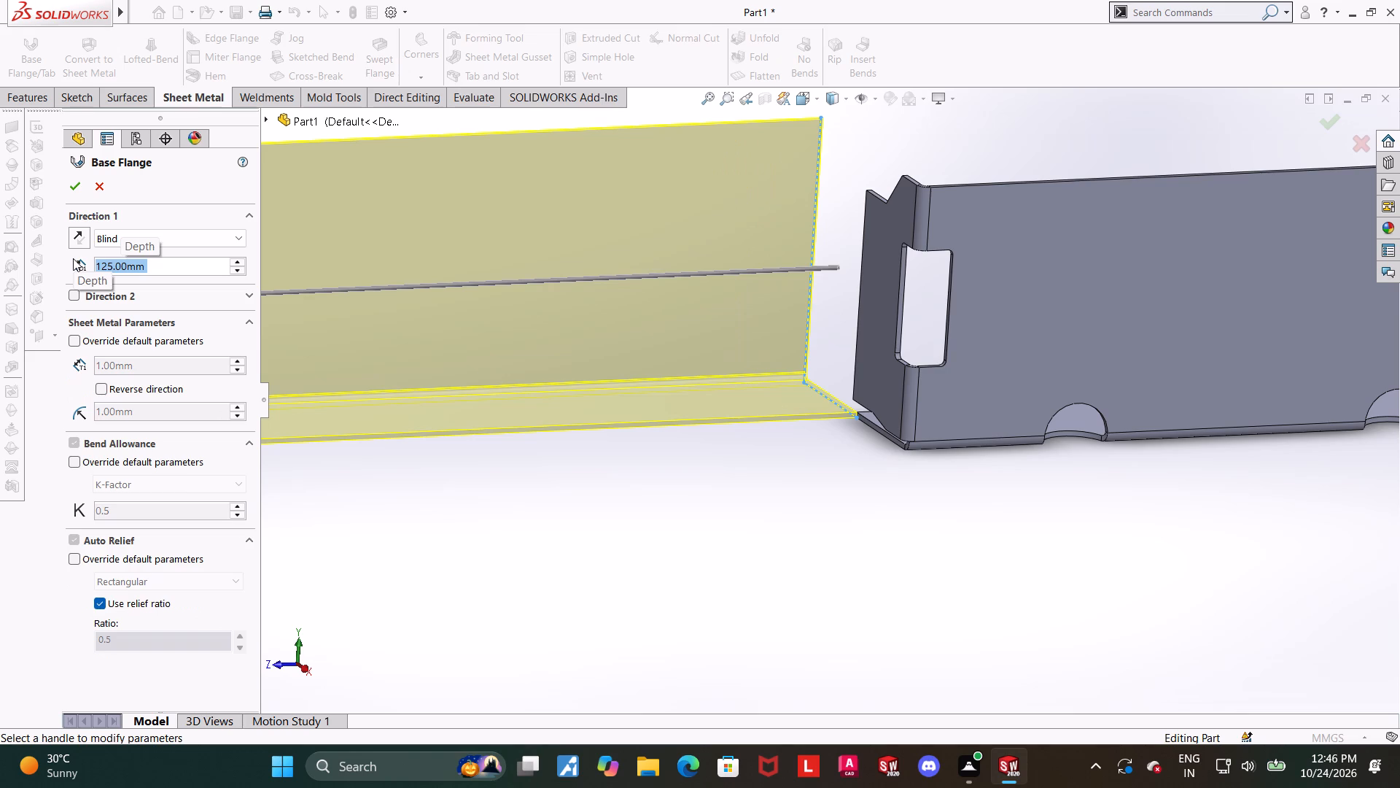
{"action": "left_click", "coordinate": [76, 244]}
{"action": "scroll", "coordinate": [464, 266], "scroll_direction": "up", "scroll_amount": 5}
{"action": "middle_click_drag", "start_coordinate": [1008, 358], "coordinate": [844, 409]}
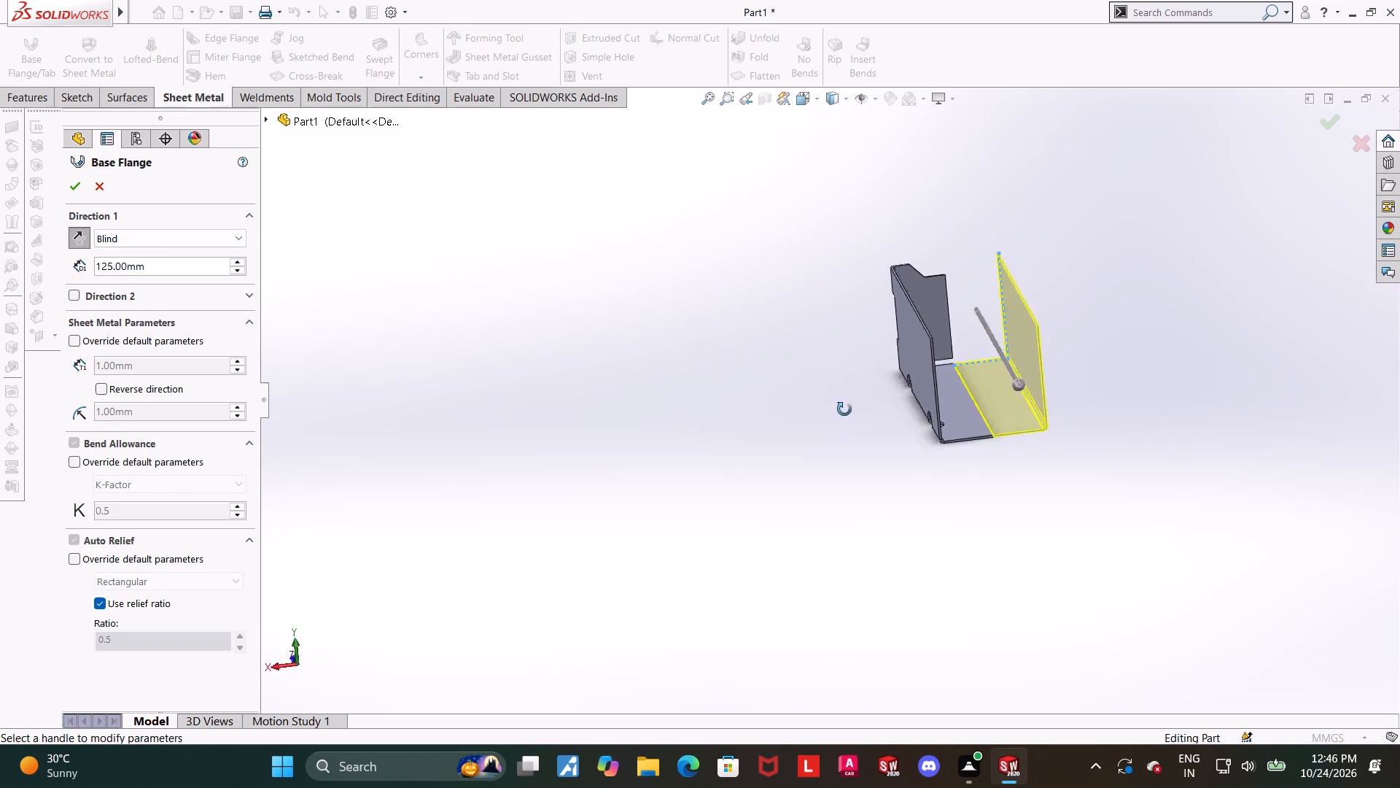
{"action": "middle_click_drag", "start_coordinate": [844, 409], "coordinate": [863, 444]}
Examine how the flange preview lines up with the existing base, at the far end, from above and from the front.
{"action": "scroll", "coordinate": [1083, 425], "scroll_direction": "down", "scroll_amount": 6}
{"action": "scroll", "coordinate": [732, 487], "scroll_direction": "down", "scroll_amount": 4}
{"action": "scroll", "coordinate": [861, 543], "scroll_direction": "down", "scroll_amount": 4}
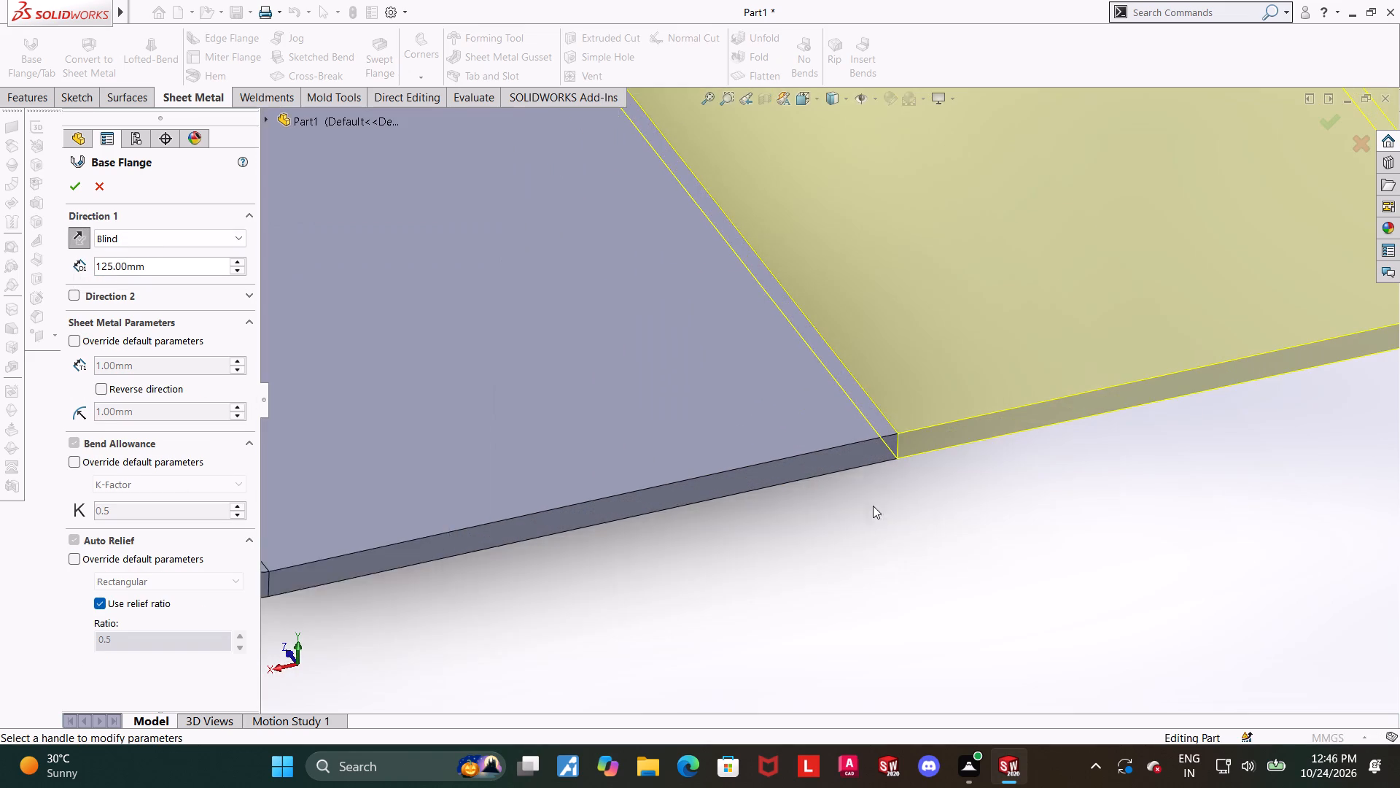
{"action": "middle_click_drag", "start_coordinate": [903, 420], "coordinate": [898, 581]}
{"action": "scroll", "coordinate": [898, 565], "scroll_direction": "up", "scroll_amount": 6}
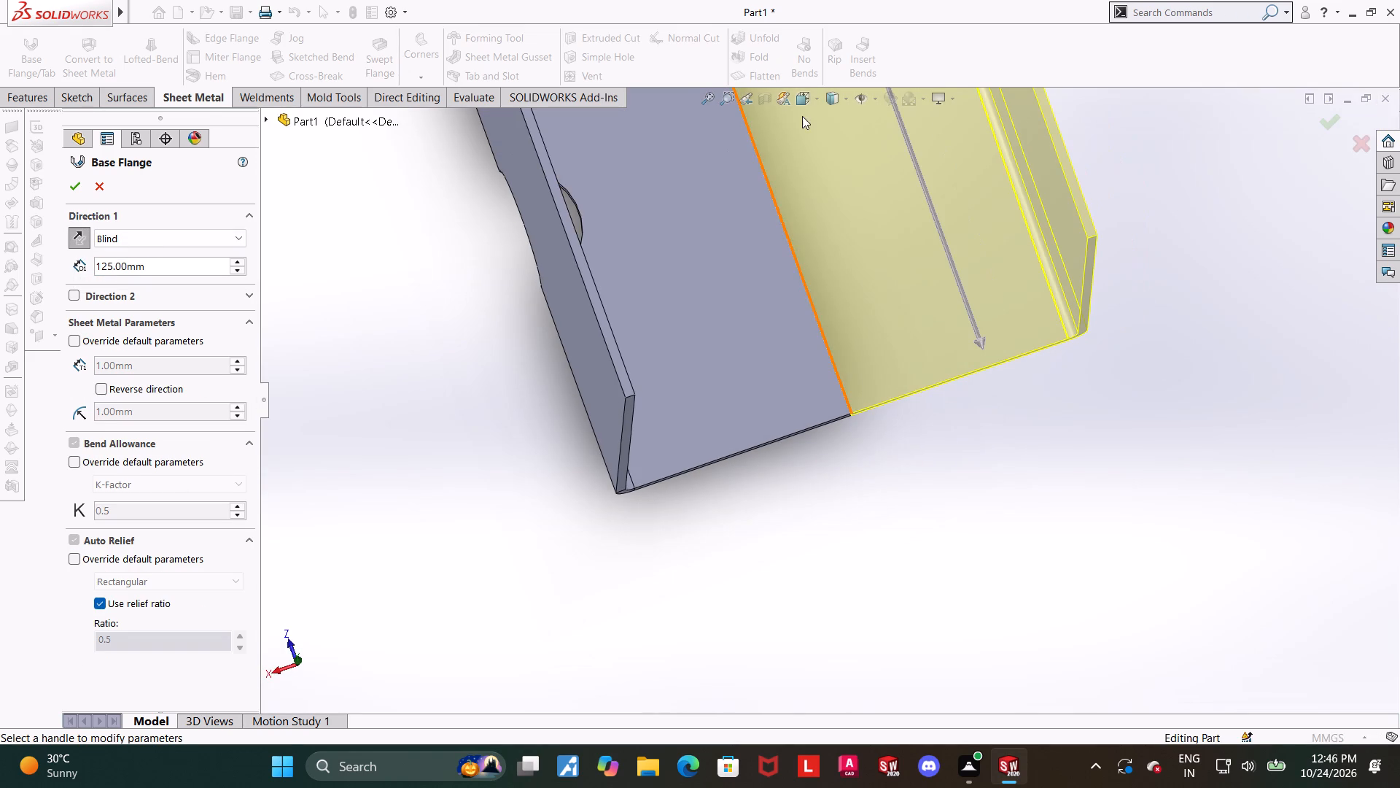
{"action": "left_click", "coordinate": [800, 104]}
{"action": "left_click", "coordinate": [650, 428]}
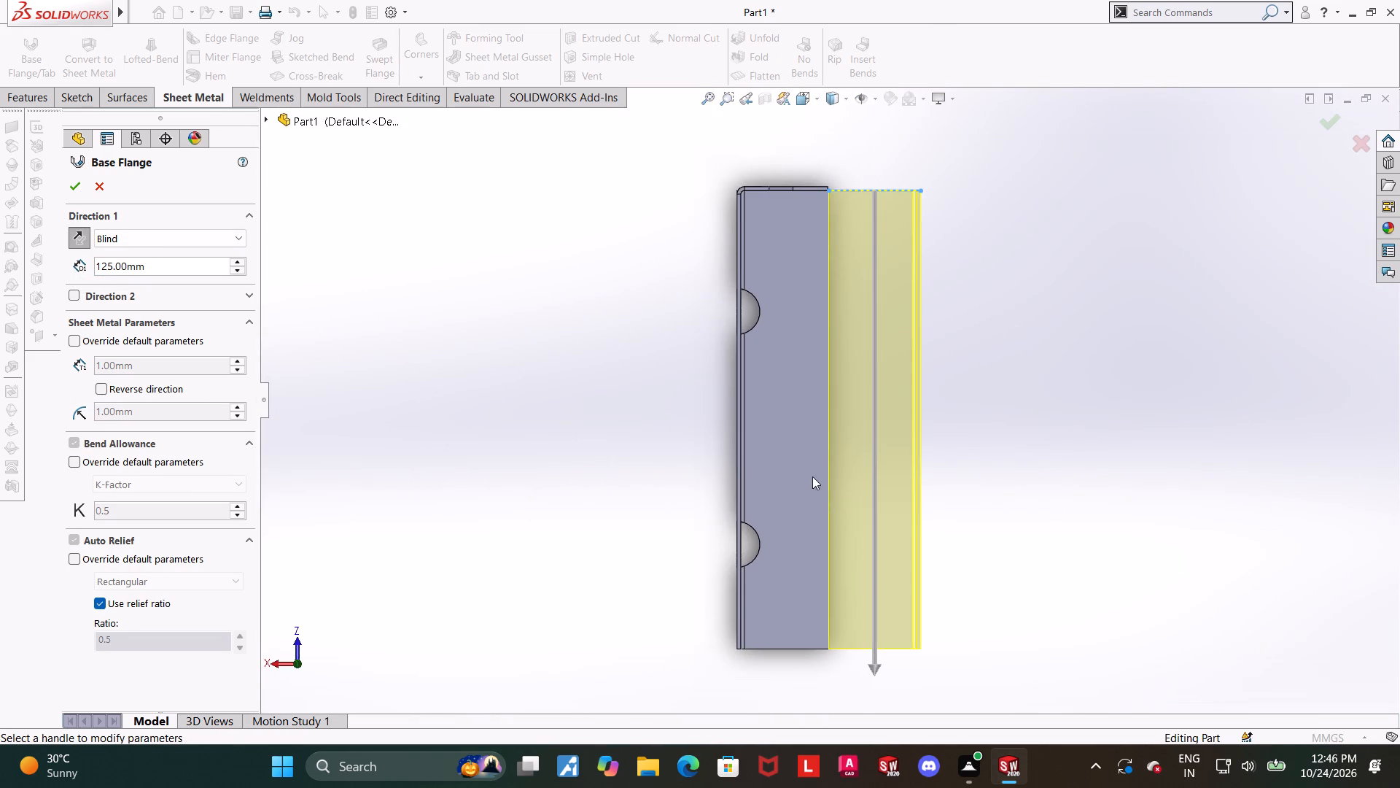
{"action": "middle_click_drag", "start_coordinate": [955, 328], "coordinate": [612, 332]}
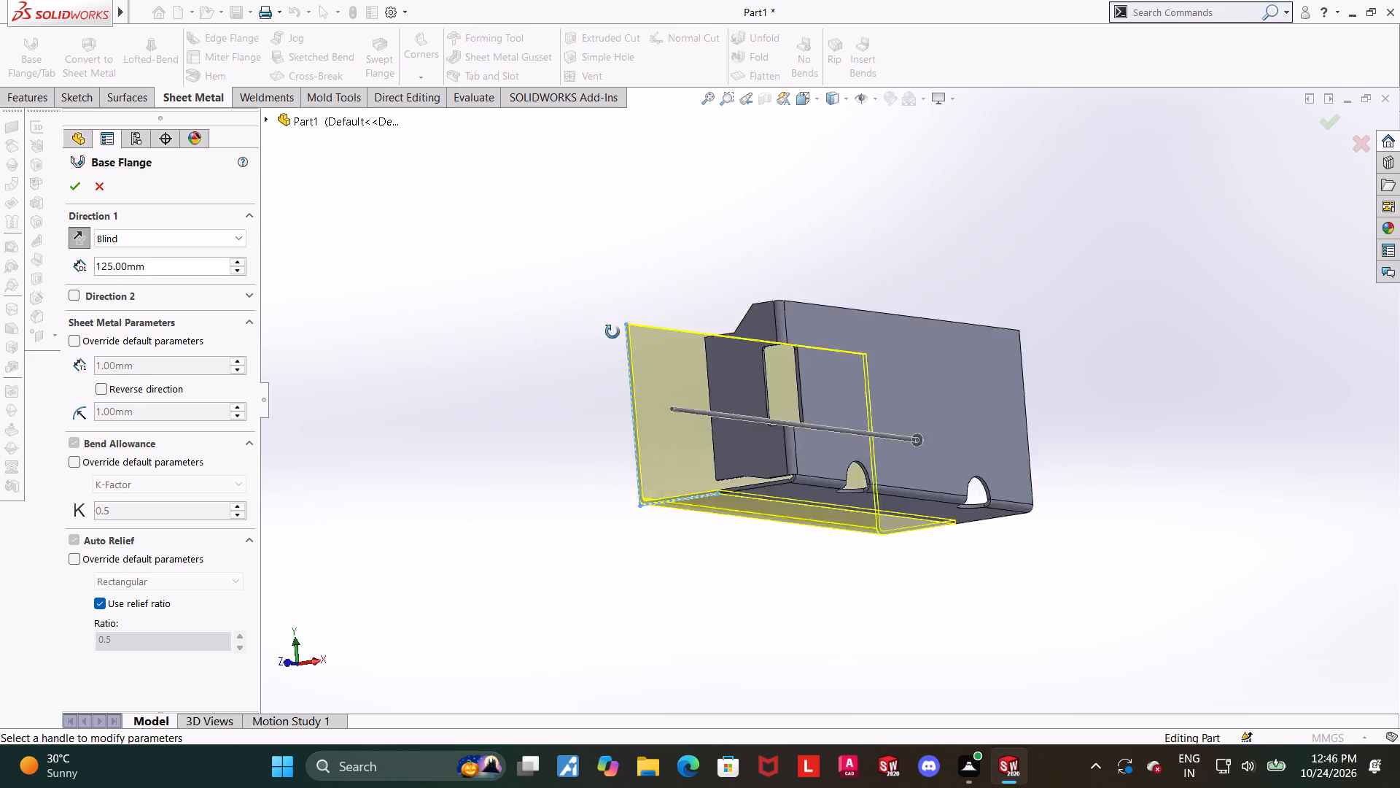
{"action": "middle_click_drag", "start_coordinate": [612, 332], "coordinate": [627, 435]}
{"action": "scroll", "coordinate": [785, 559], "scroll_direction": "down", "scroll_amount": 2}
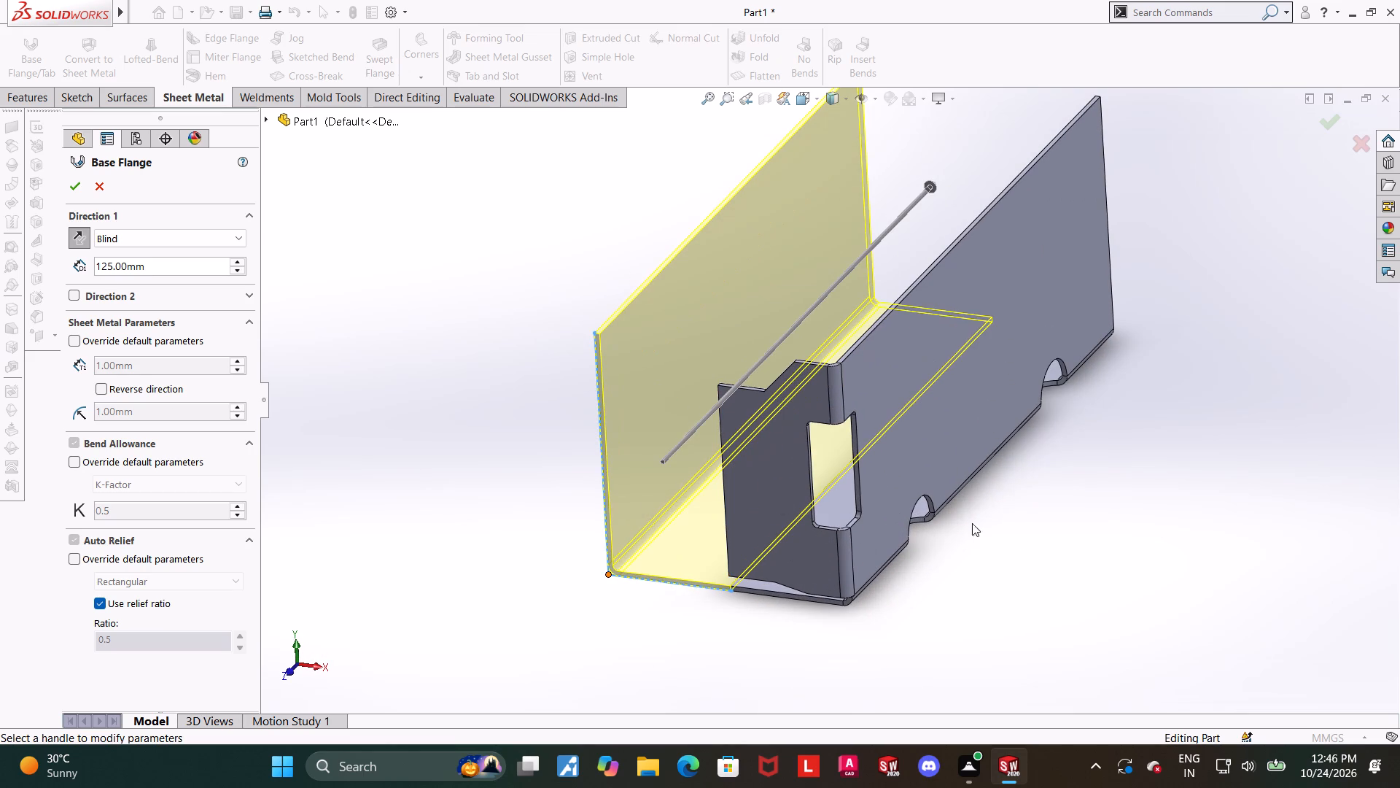
Accept the base flange that adds the second side wall.
{"action": "left_click", "coordinate": [73, 182]}
{"action": "left_click", "coordinate": [1142, 415]}
{"action": "middle_click_drag", "start_coordinate": [1135, 498], "coordinate": [1172, 433]}
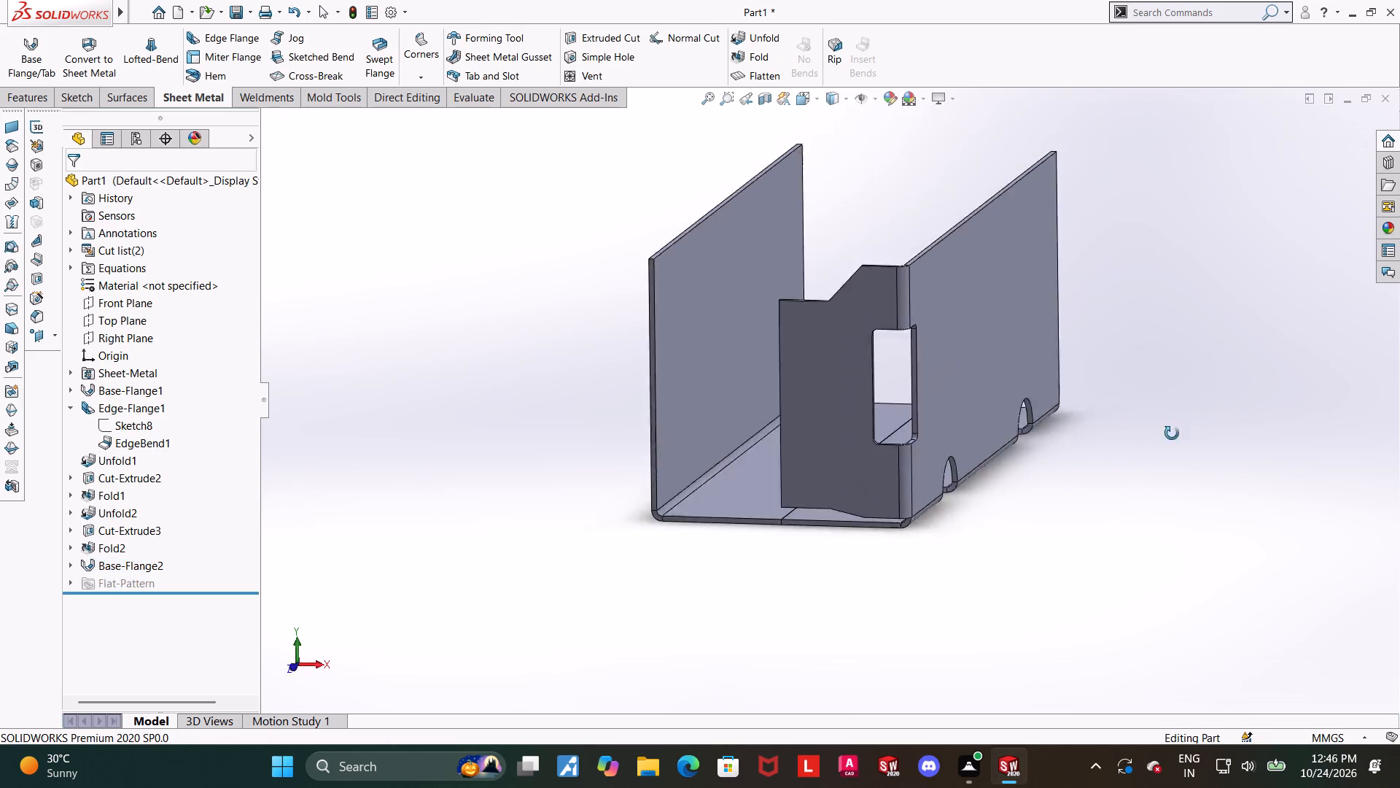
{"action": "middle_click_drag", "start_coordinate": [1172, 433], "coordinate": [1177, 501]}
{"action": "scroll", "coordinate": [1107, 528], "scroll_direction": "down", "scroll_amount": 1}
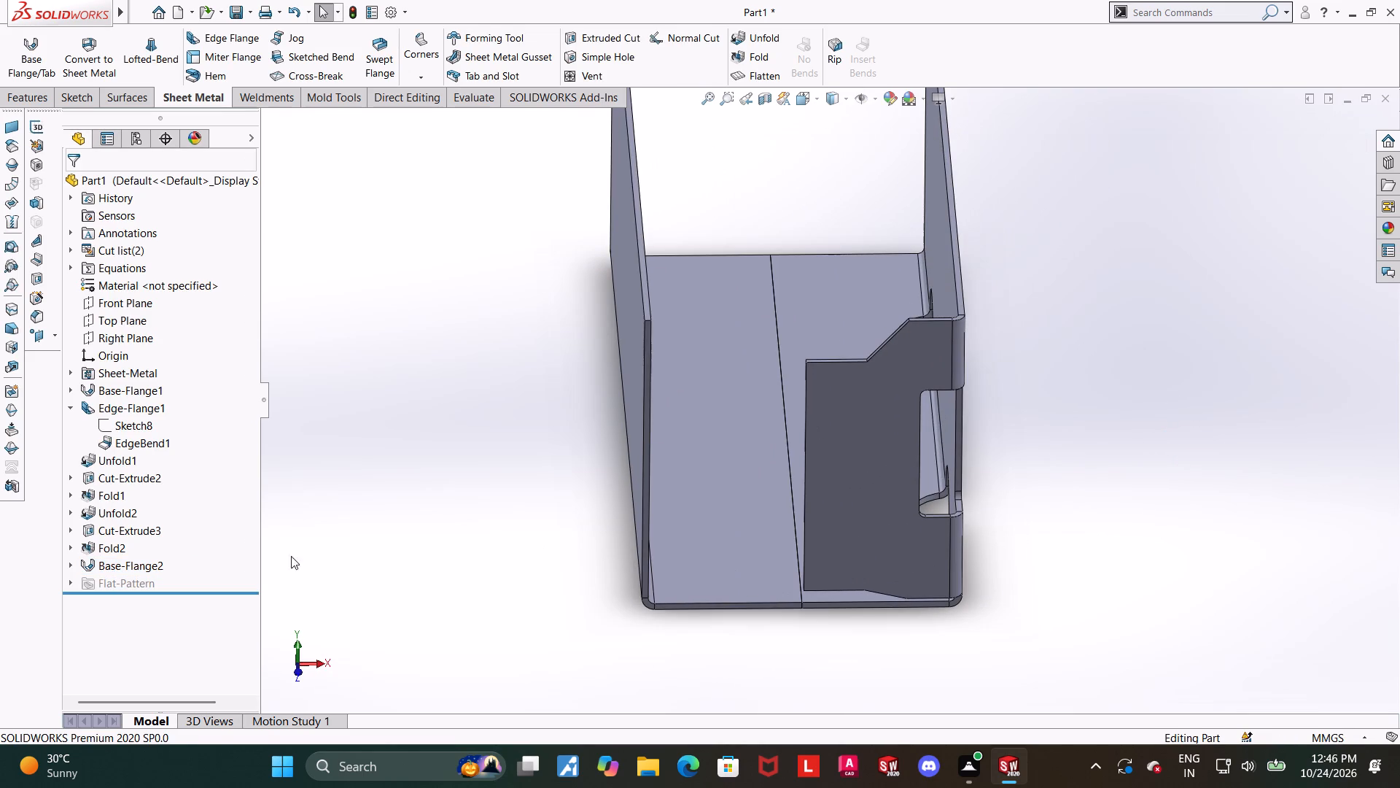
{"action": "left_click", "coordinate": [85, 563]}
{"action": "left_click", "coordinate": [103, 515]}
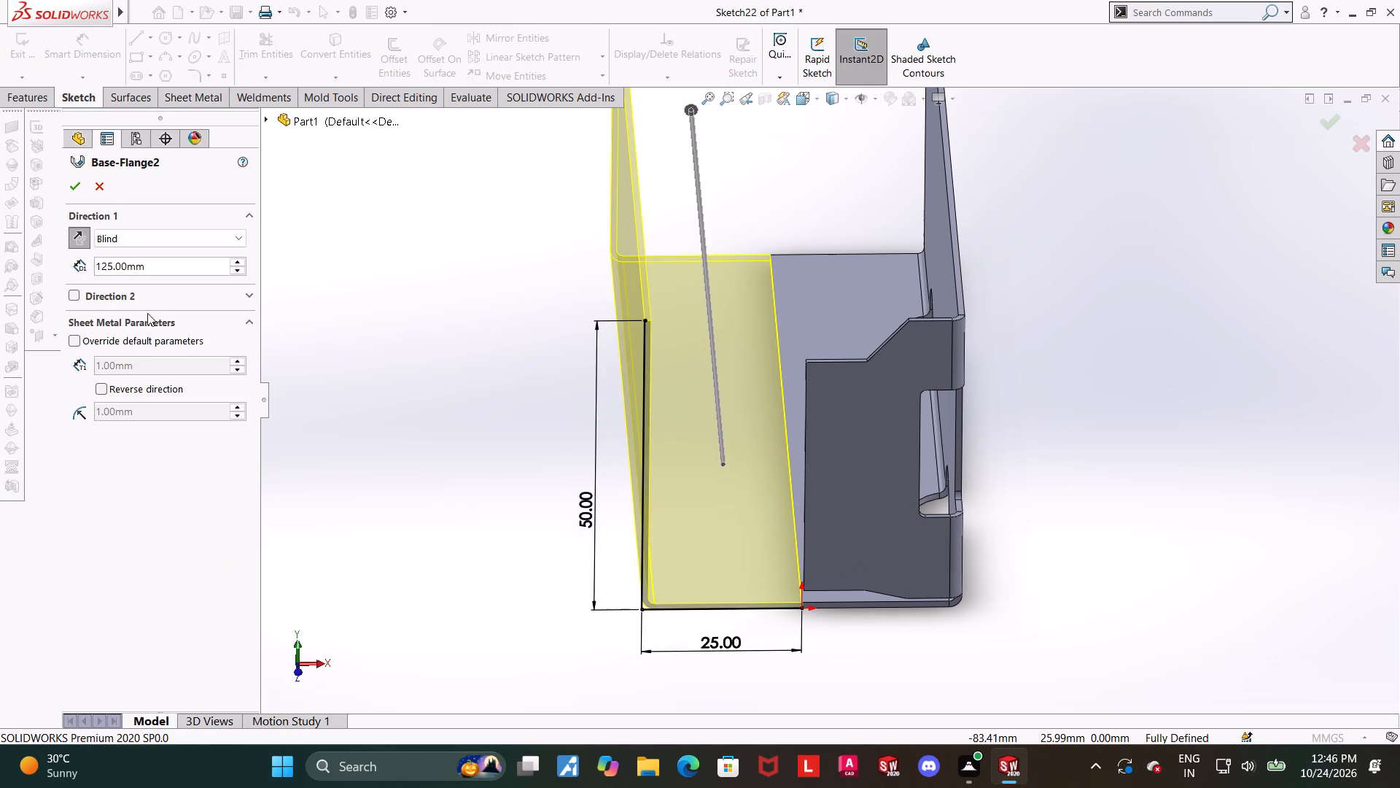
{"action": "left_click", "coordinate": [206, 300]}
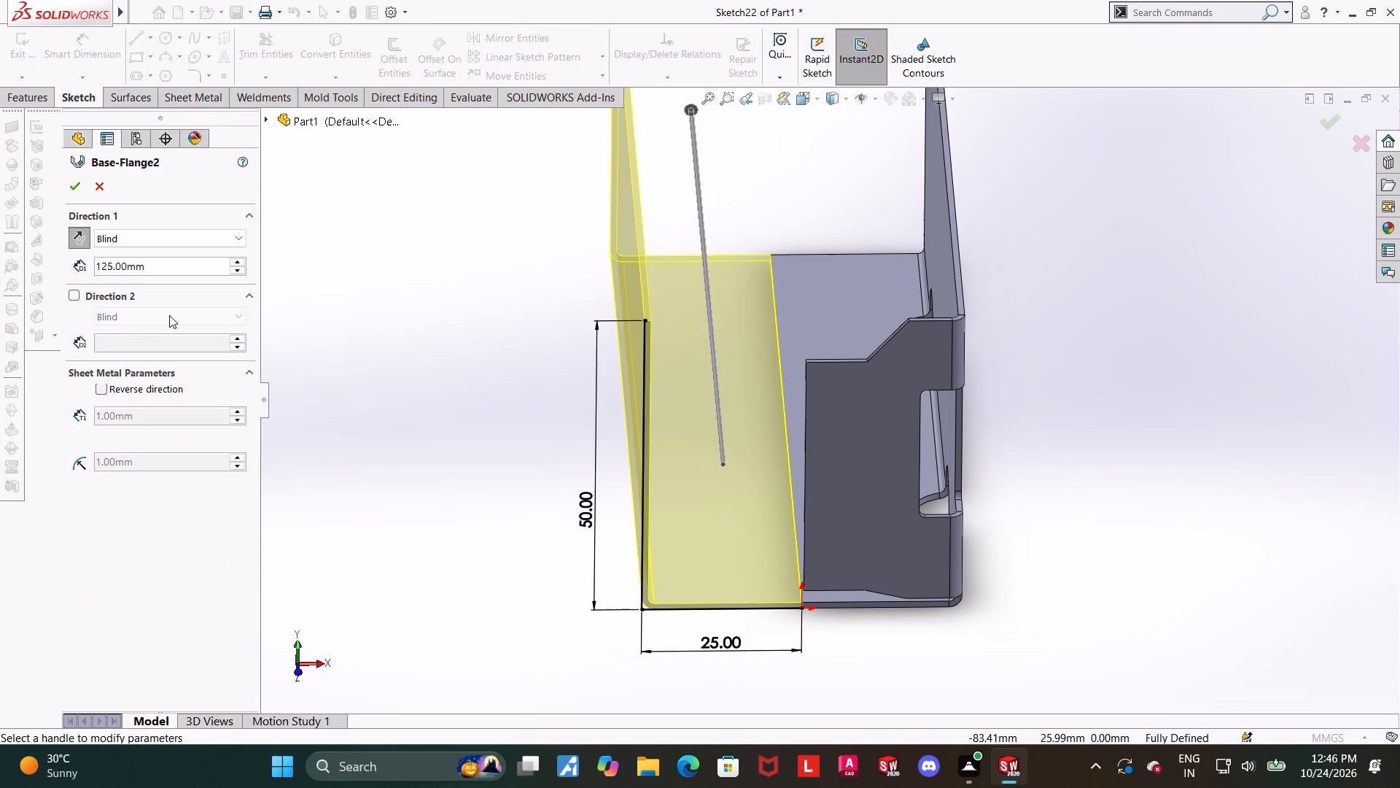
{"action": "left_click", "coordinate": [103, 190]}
Undo the base flange that added the second side wall.
{"action": "left_click", "coordinate": [386, 441]}
{"action": "key", "text": "ctrl+z"}
{"action": "key", "text": "ctrl+z"}
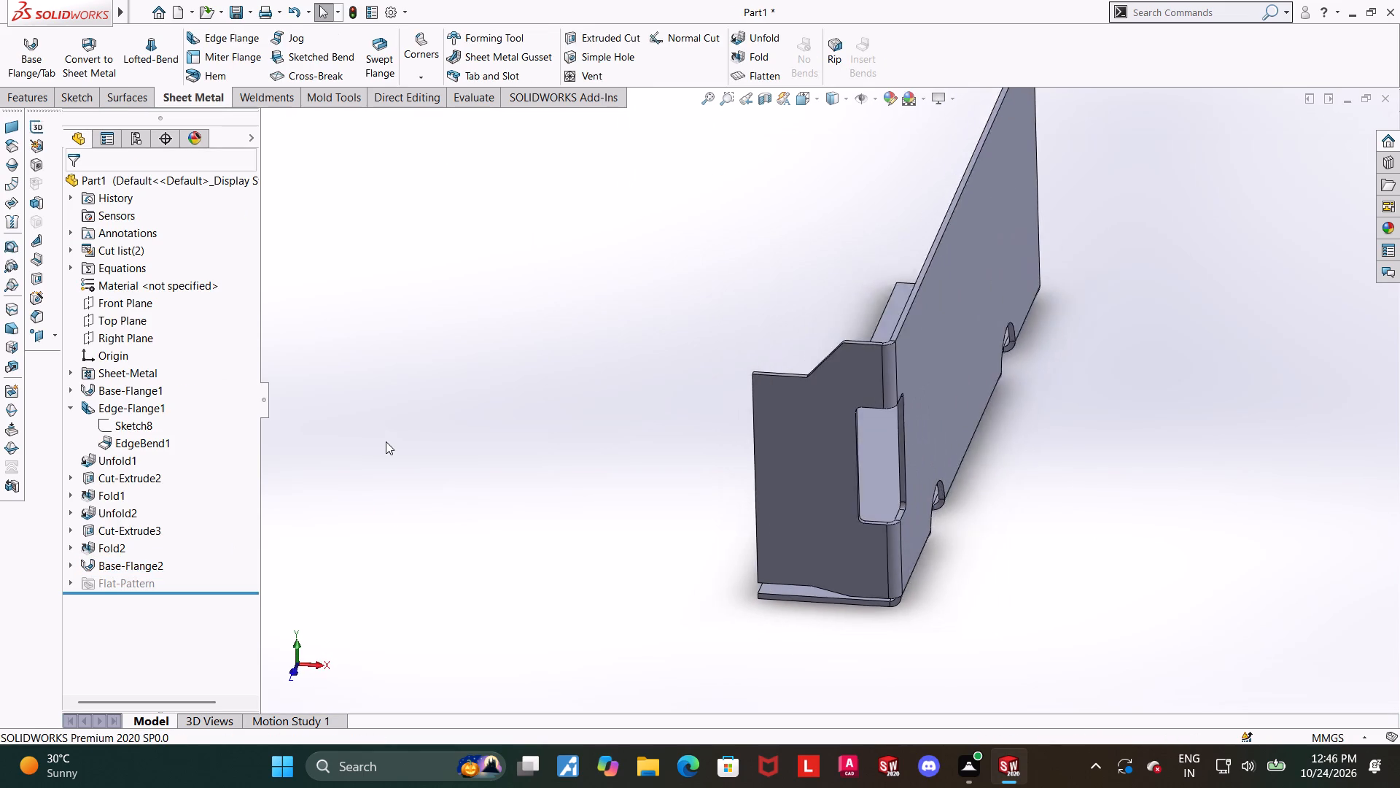
{"action": "key", "text": "ctrl+z"}
{"action": "key", "text": "ctrl+z"}
{"action": "key", "text": "ctrl+z"}
{"action": "key", "text": "ctrl+z"}
{"action": "key", "text": "ctrl+z"}
{"action": "key", "text": "ctrl+z"}
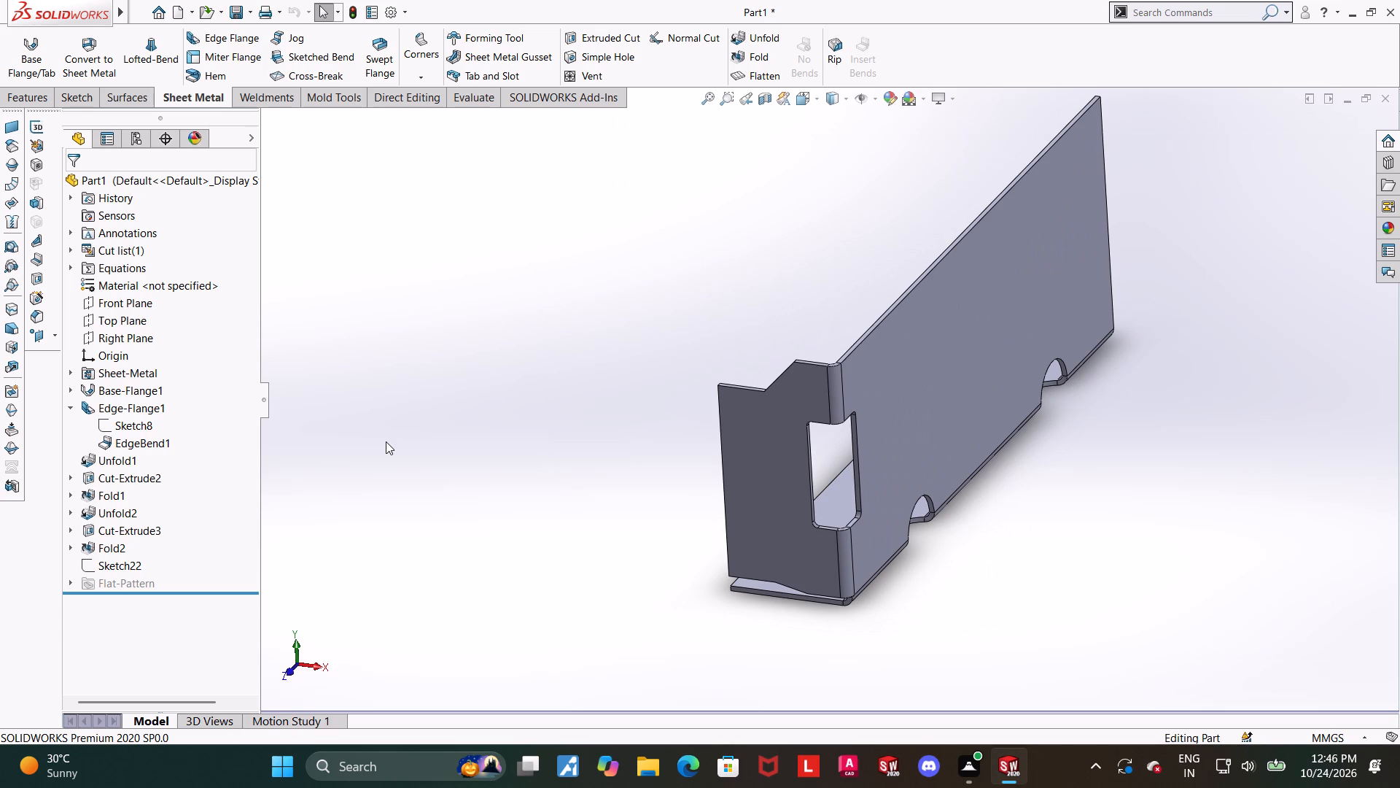
{"action": "key", "text": "ctrl+z"}
{"action": "key", "text": "ctrl+z"}
{"action": "key", "text": "ctrl+z"}
{"action": "key", "text": "ctrl+z"}
{"action": "left_click", "coordinate": [528, 425]}
{"action": "key", "text": "ctrl+z"}
{"action": "key", "text": "ctrl+z"}
{"action": "key", "text": "ctrl+z"}
{"action": "key", "text": "ctrl+z"}
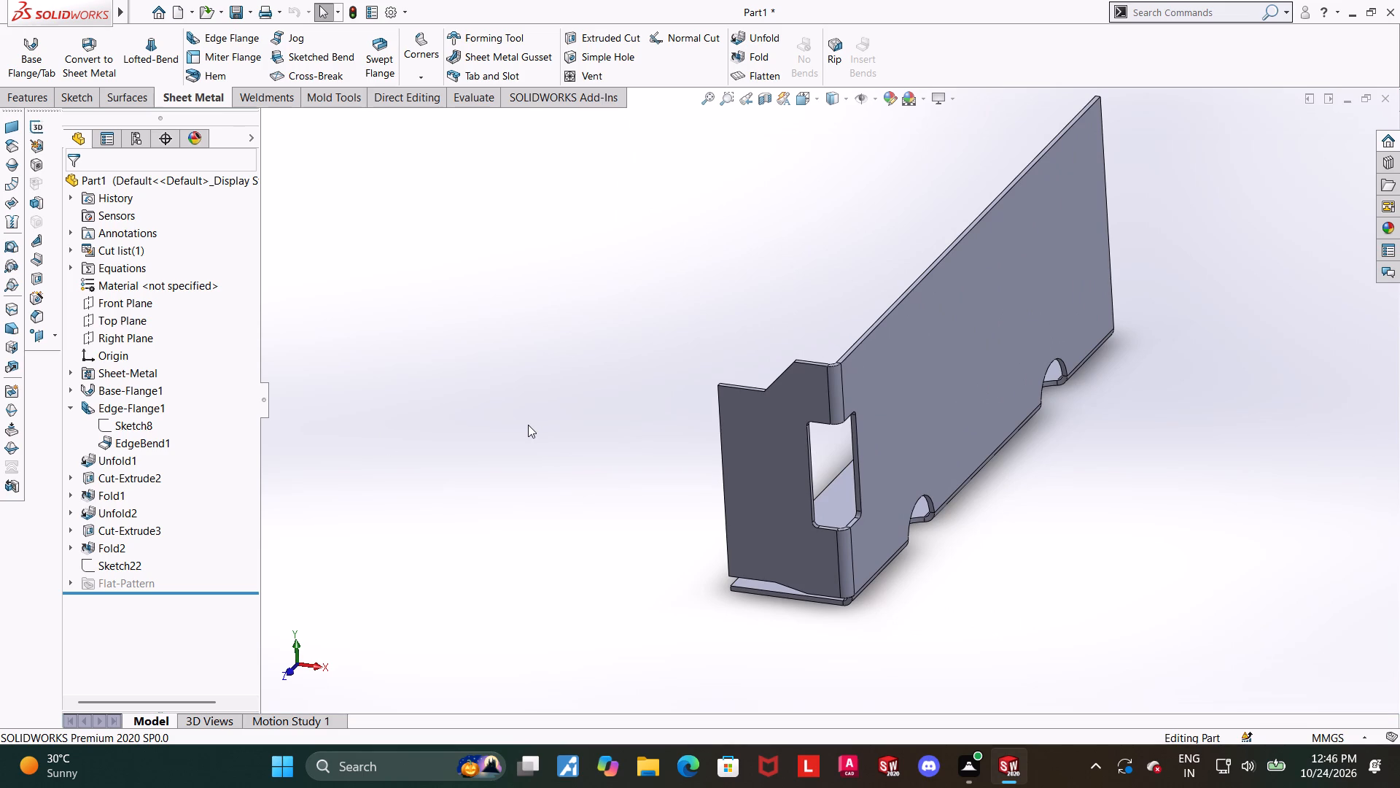
{"action": "key", "text": "Escape"}
{"action": "key", "text": "Escape"}
{"action": "key", "text": "ctrl+z"}
{"action": "key", "text": "ctrl+z"}
{"action": "key", "text": "ctrl+z"}
{"action": "key", "text": "ctrl+z"}
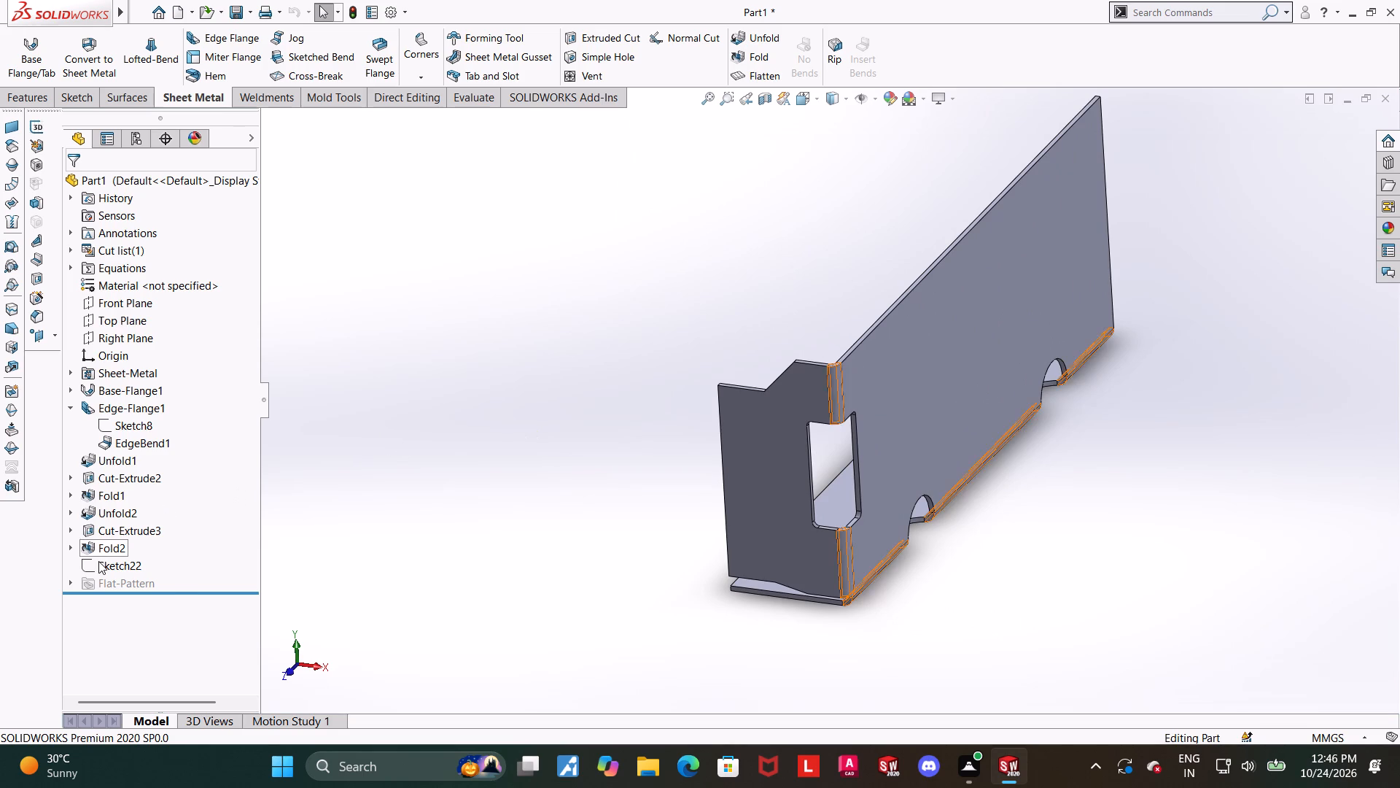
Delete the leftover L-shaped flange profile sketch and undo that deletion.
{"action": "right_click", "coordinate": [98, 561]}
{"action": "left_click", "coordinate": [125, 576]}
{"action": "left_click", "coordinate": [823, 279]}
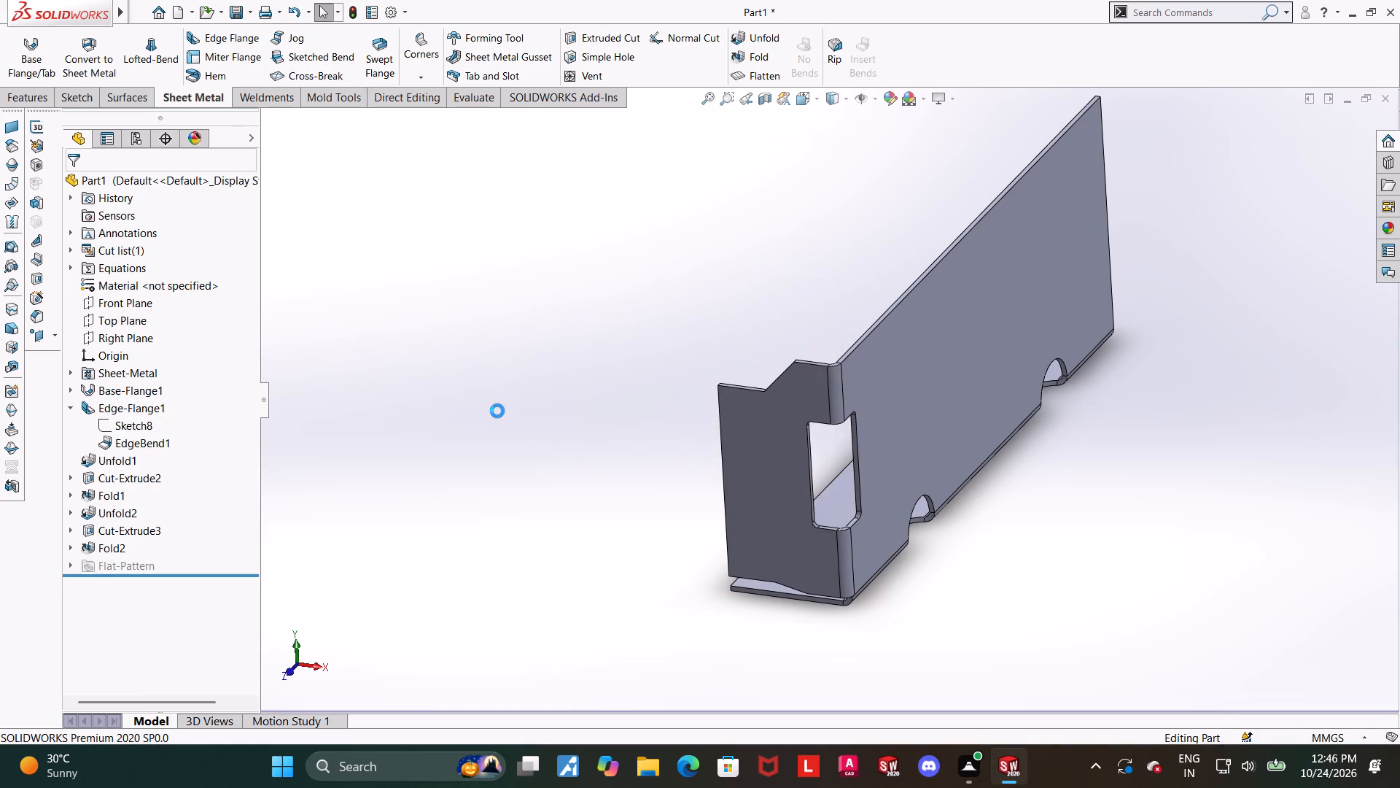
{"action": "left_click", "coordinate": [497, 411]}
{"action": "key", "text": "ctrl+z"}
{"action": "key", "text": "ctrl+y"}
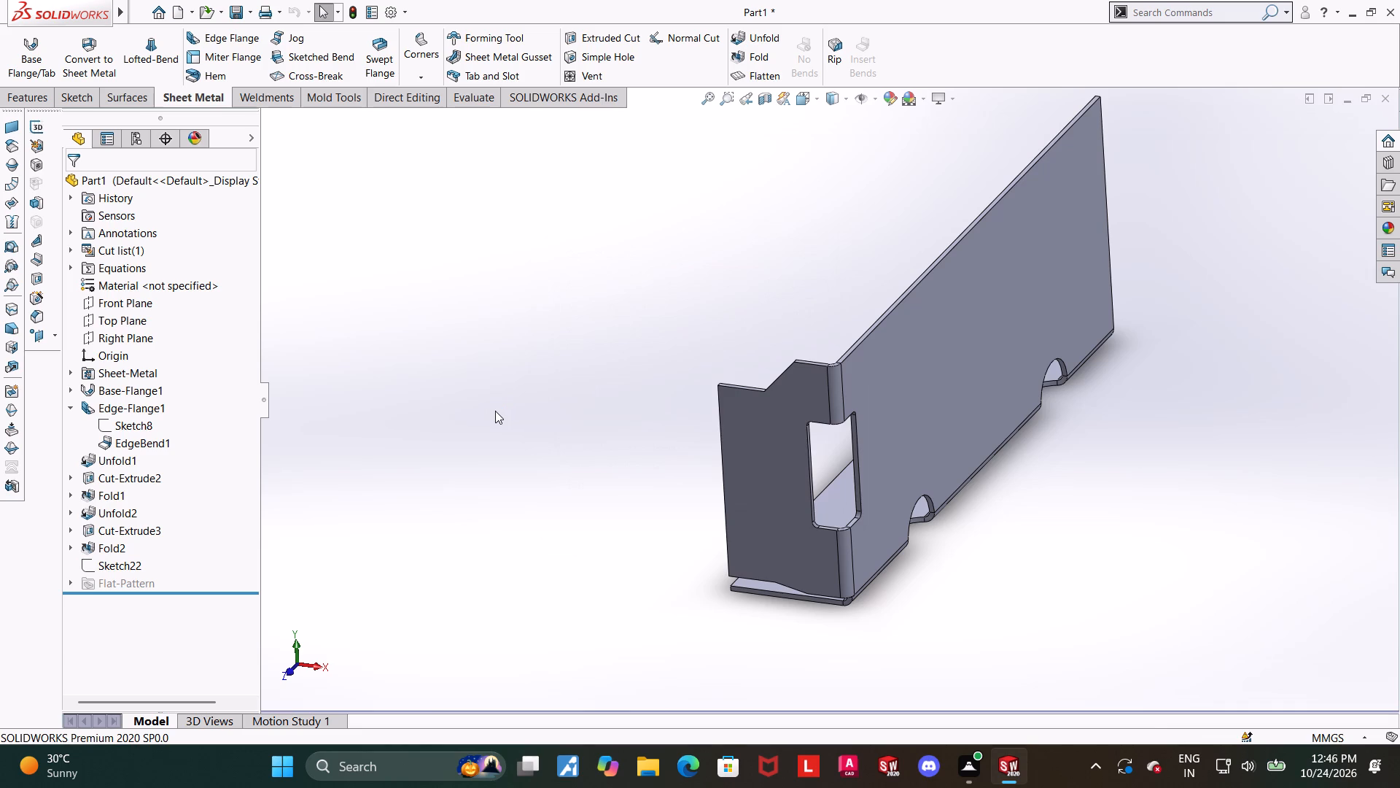
Delete the leftover L-shaped flange profile sketch from the part.
{"action": "left_click", "coordinate": [495, 411]}
{"action": "right_click", "coordinate": [110, 571]}
{"action": "left_click", "coordinate": [146, 579]}
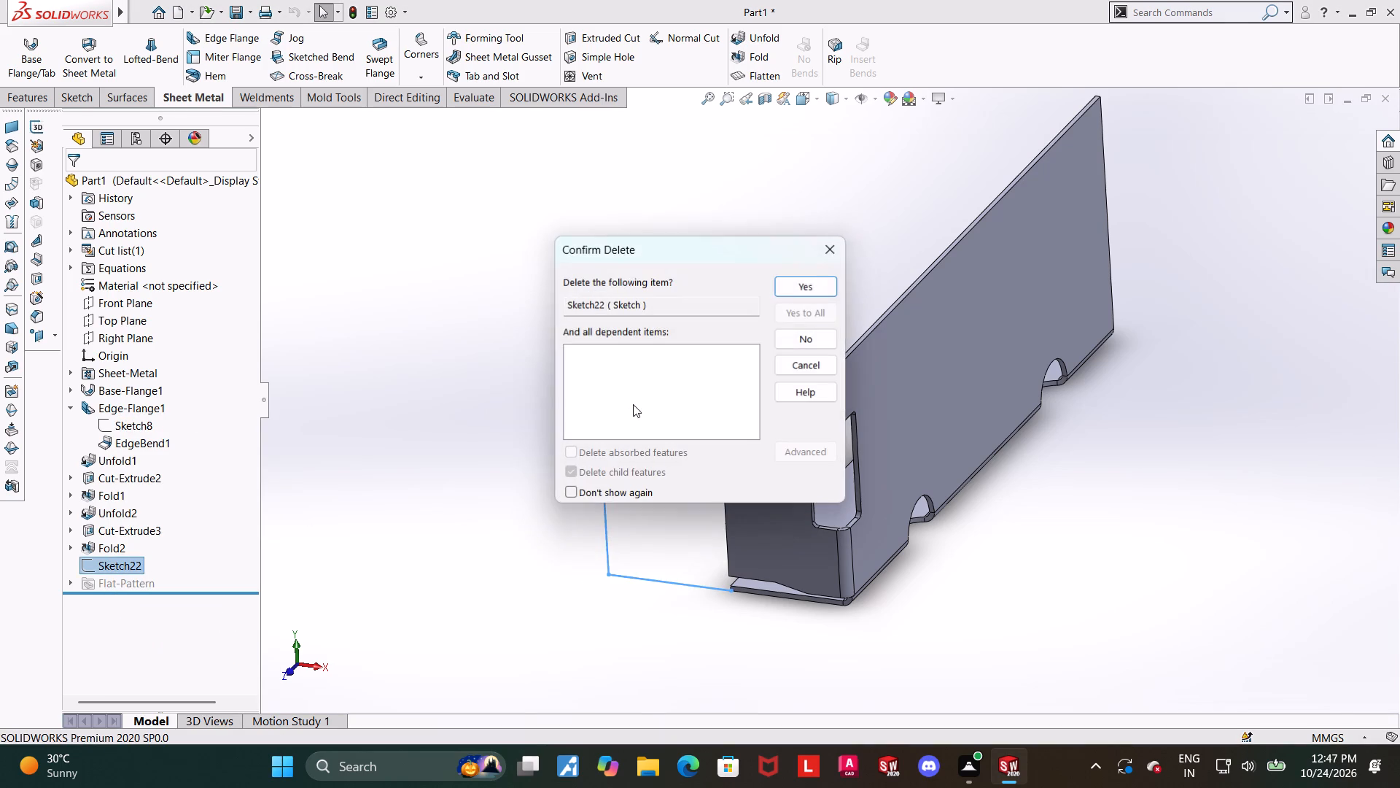
{"action": "left_click", "coordinate": [818, 288]}
Start a new sketch on the inner face of the base and view it straight on.
{"action": "middle_click_drag", "start_coordinate": [654, 358], "coordinate": [728, 434]}
{"action": "left_click", "coordinate": [726, 434]}
{"action": "left_click", "coordinate": [820, 408]}
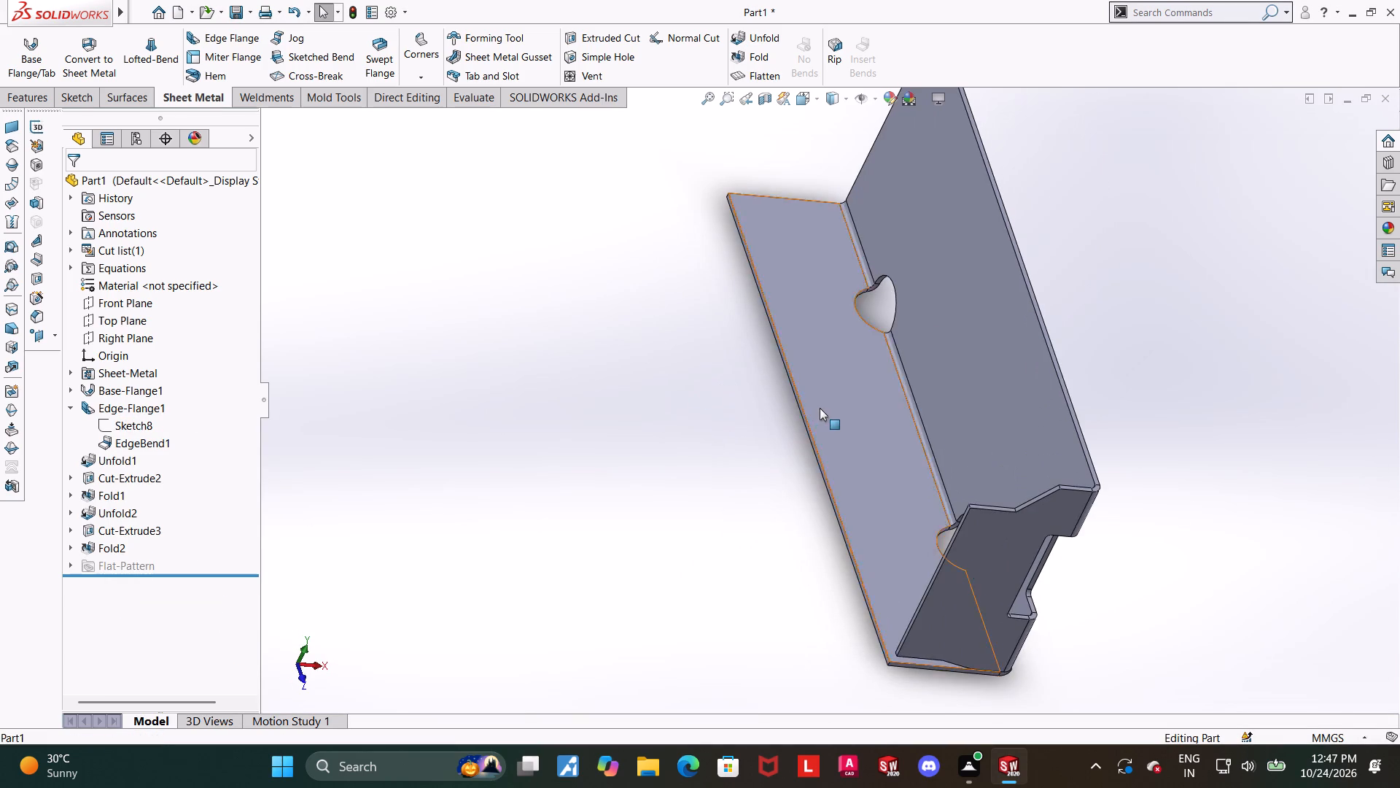
{"action": "left_click", "coordinate": [882, 368]}
{"action": "left_click", "coordinate": [96, 587]}
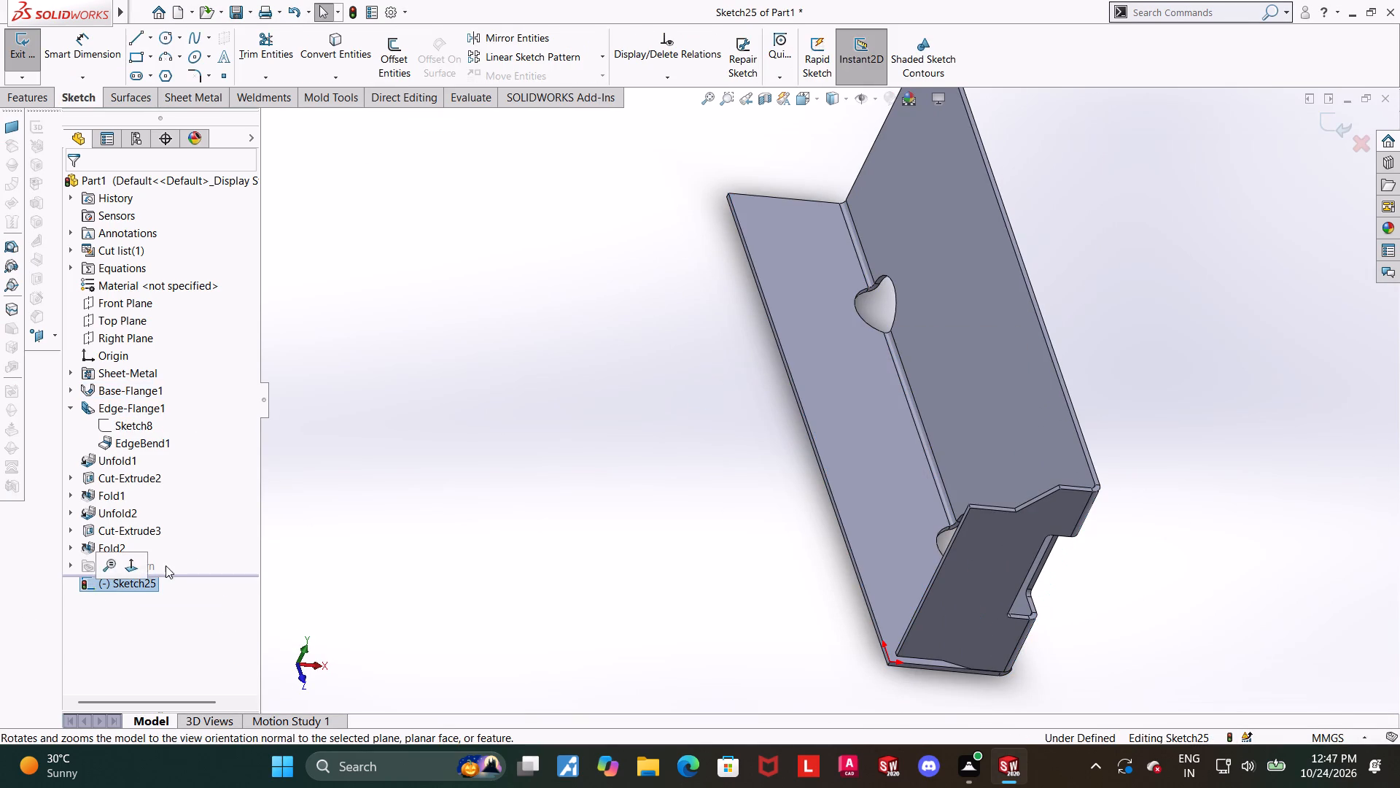
{"action": "left_click", "coordinate": [131, 564]}
{"action": "scroll", "coordinate": [746, 525], "scroll_direction": "up", "scroll_amount": 1}
{"action": "scroll", "coordinate": [839, 630], "scroll_direction": "down", "scroll_amount": 1}
Sketch a corner rectangle about 33 mm wide from the origin, outward along the full length of the base's free long edge.
{"action": "left_click", "coordinate": [140, 57]}
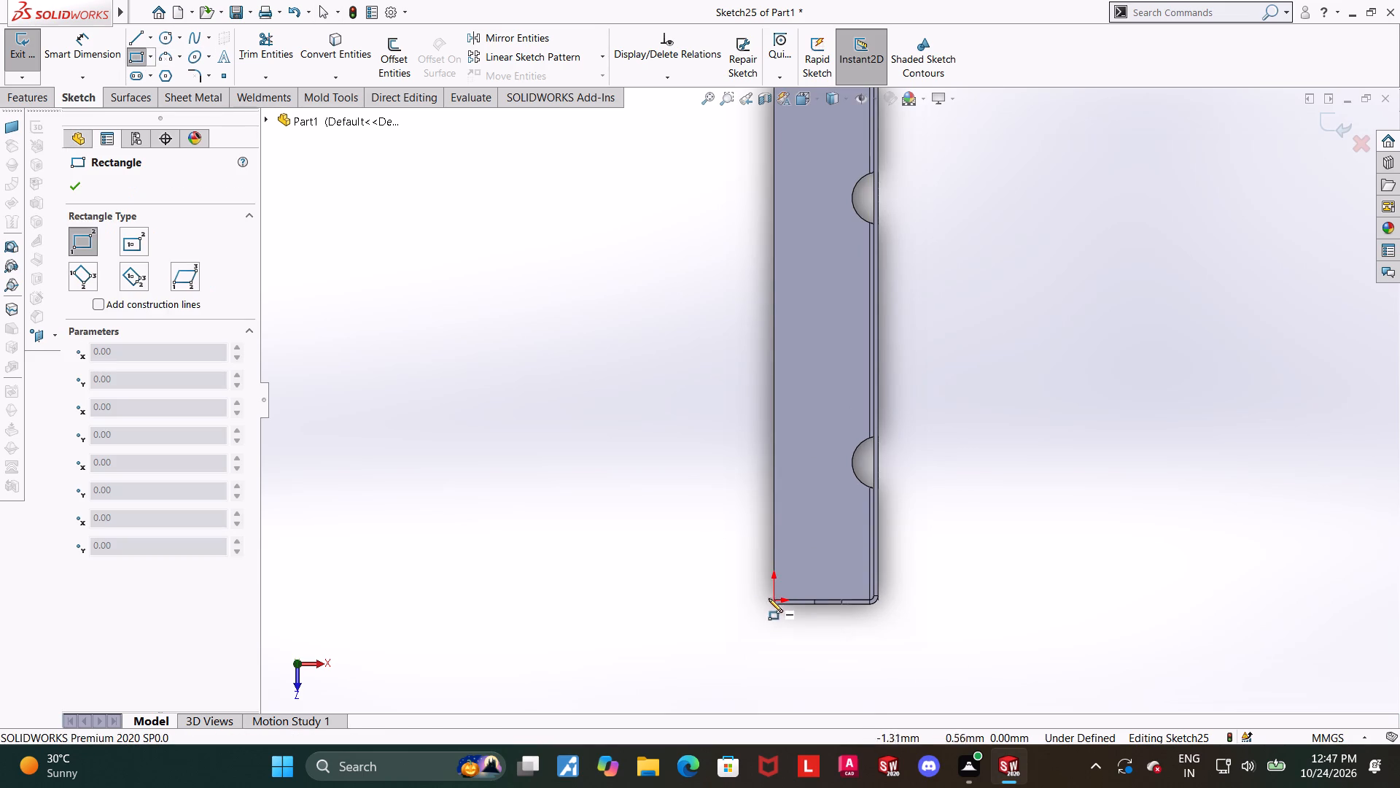
{"action": "scroll", "coordinate": [771, 584], "scroll_direction": "down", "scroll_amount": 6}
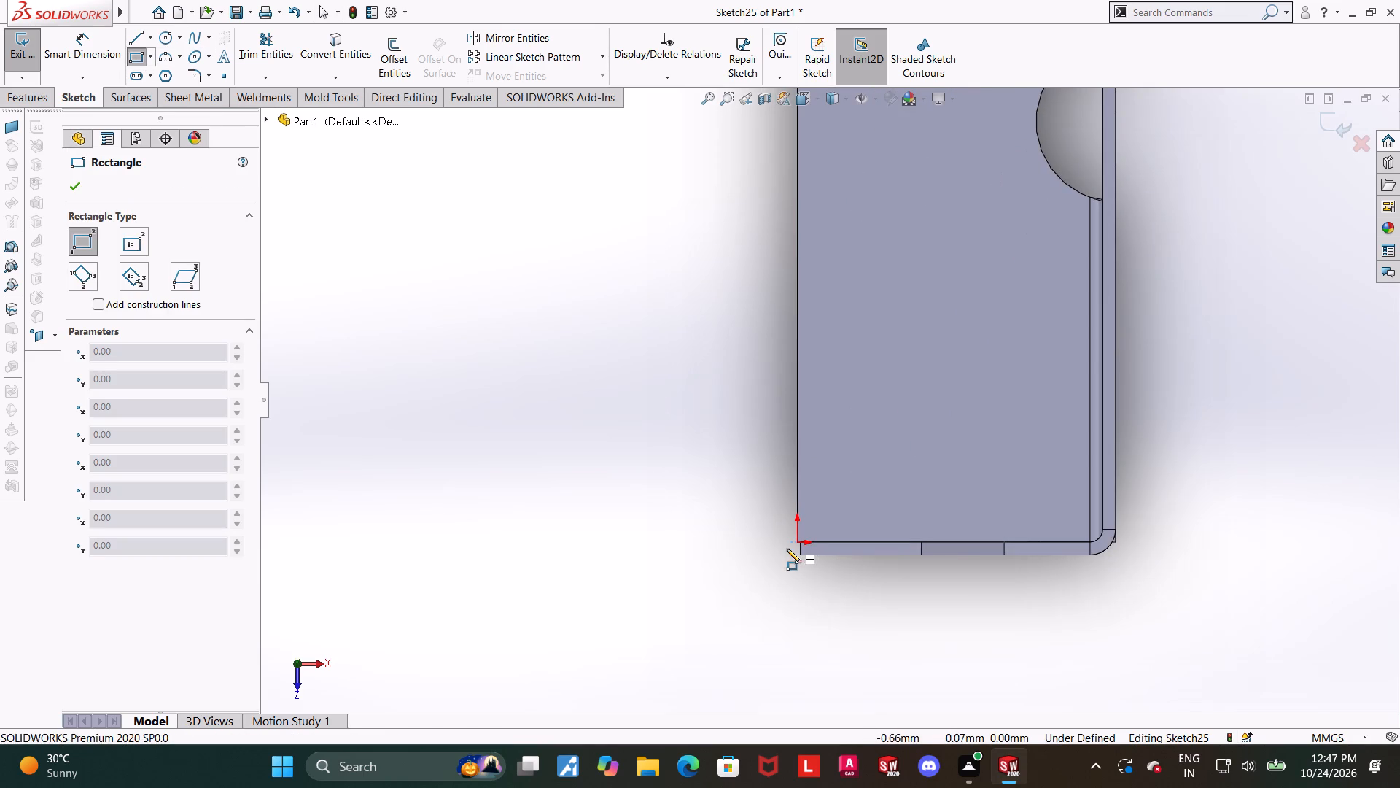
{"action": "scroll", "coordinate": [810, 514], "scroll_direction": "down", "scroll_amount": 7}
{"action": "middle_click_drag", "start_coordinate": [831, 538], "coordinate": [844, 442]}
{"action": "scroll", "coordinate": [844, 441], "scroll_direction": "up", "scroll_amount": 2}
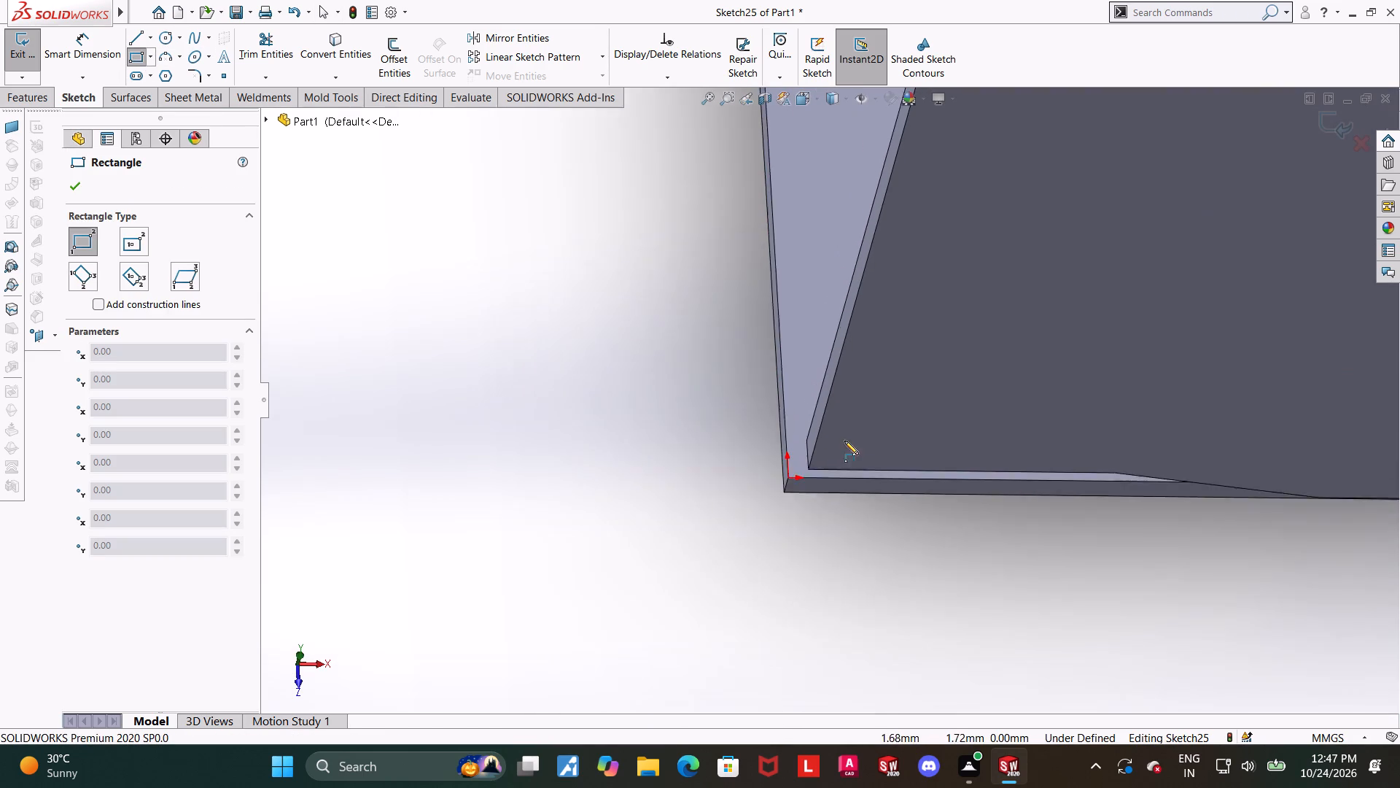
{"action": "scroll", "coordinate": [844, 441], "scroll_direction": "up", "scroll_amount": 2}
{"action": "scroll", "coordinate": [791, 487], "scroll_direction": "up", "scroll_amount": 3}
{"action": "middle_click_drag", "start_coordinate": [844, 430], "coordinate": [862, 349]}
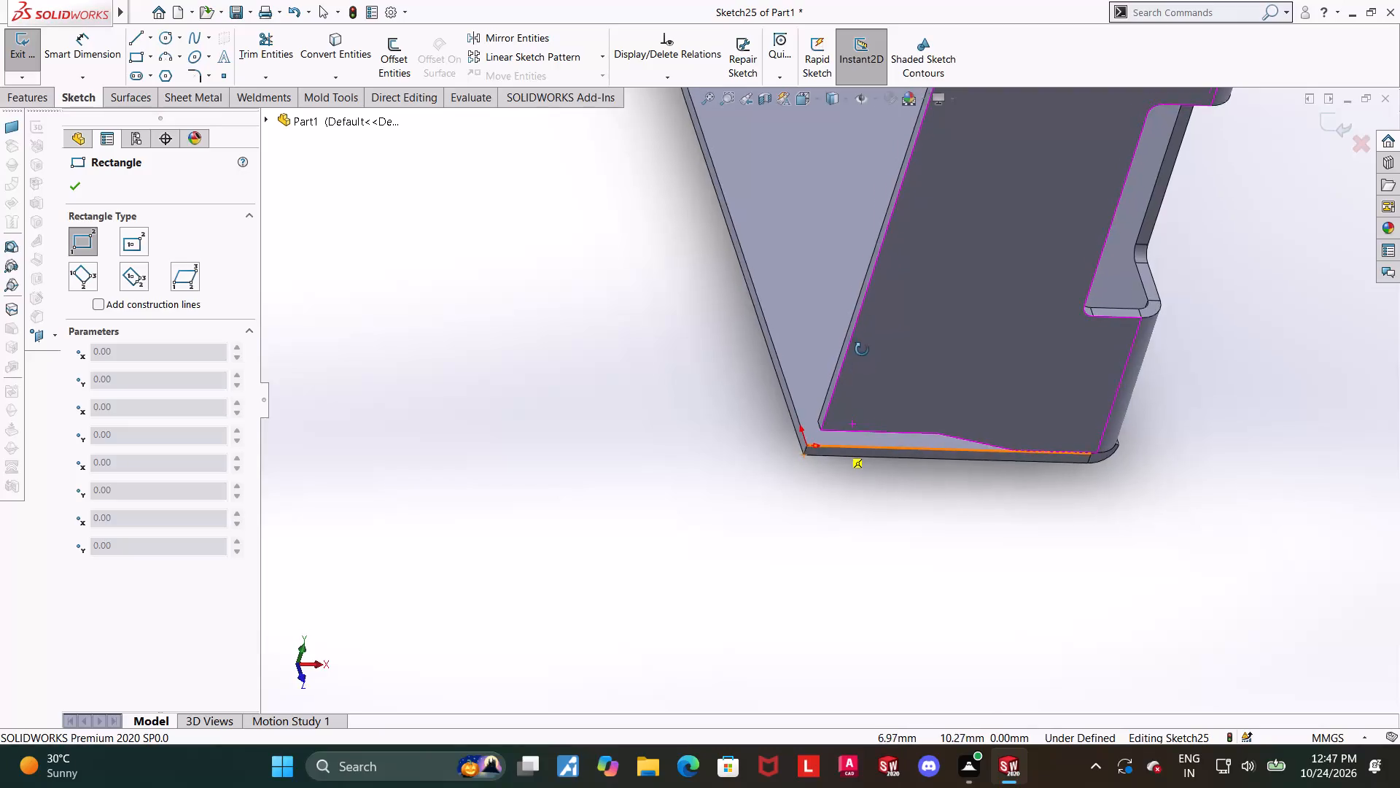
{"action": "middle_click_drag", "start_coordinate": [862, 349], "coordinate": [869, 368]}
{"action": "scroll", "coordinate": [796, 447], "scroll_direction": "up", "scroll_amount": 5}
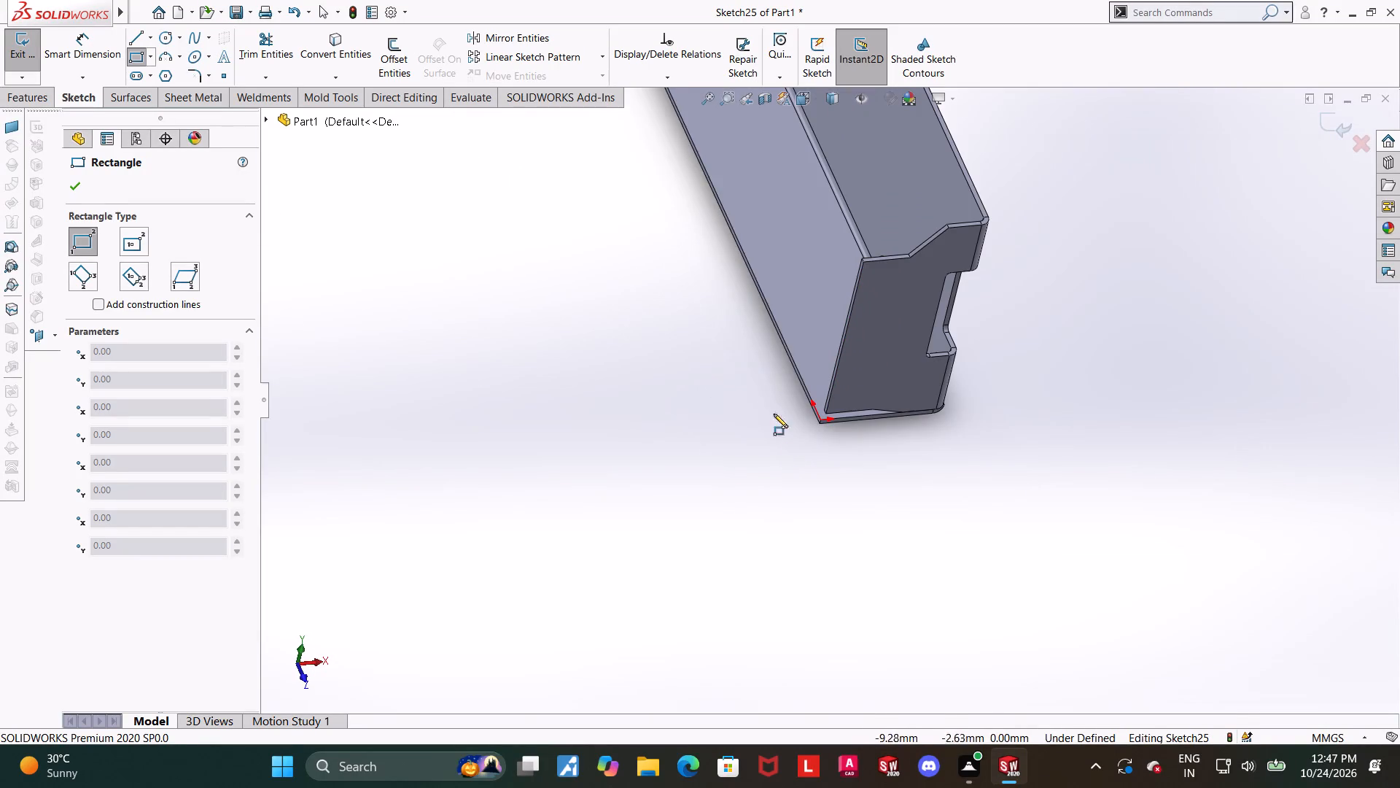
{"action": "left_click", "coordinate": [798, 107]}
{"action": "left_click", "coordinate": [661, 376]}
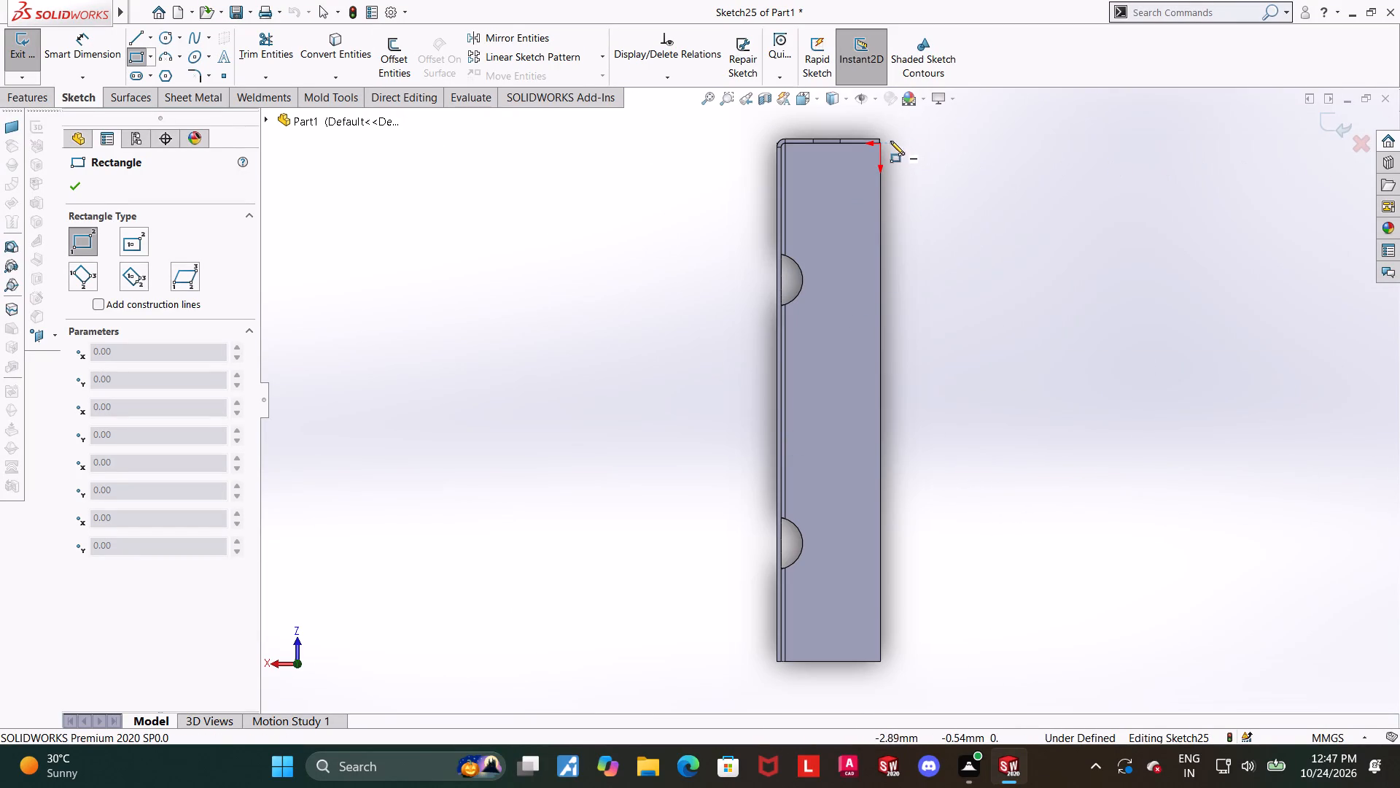
{"action": "left_click", "coordinate": [883, 146]}
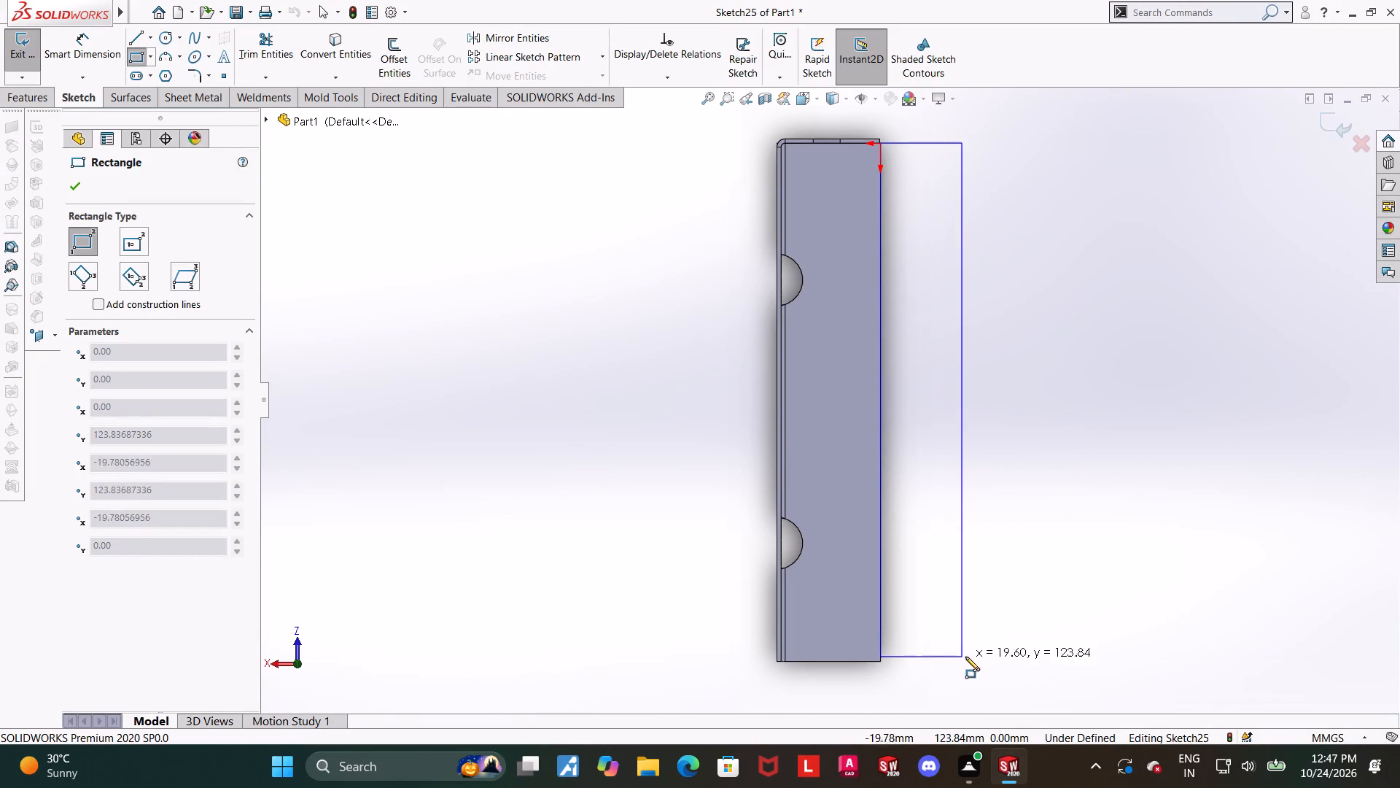
{"action": "left_click", "coordinate": [1019, 662]}
{"action": "key", "text": "Escape"}
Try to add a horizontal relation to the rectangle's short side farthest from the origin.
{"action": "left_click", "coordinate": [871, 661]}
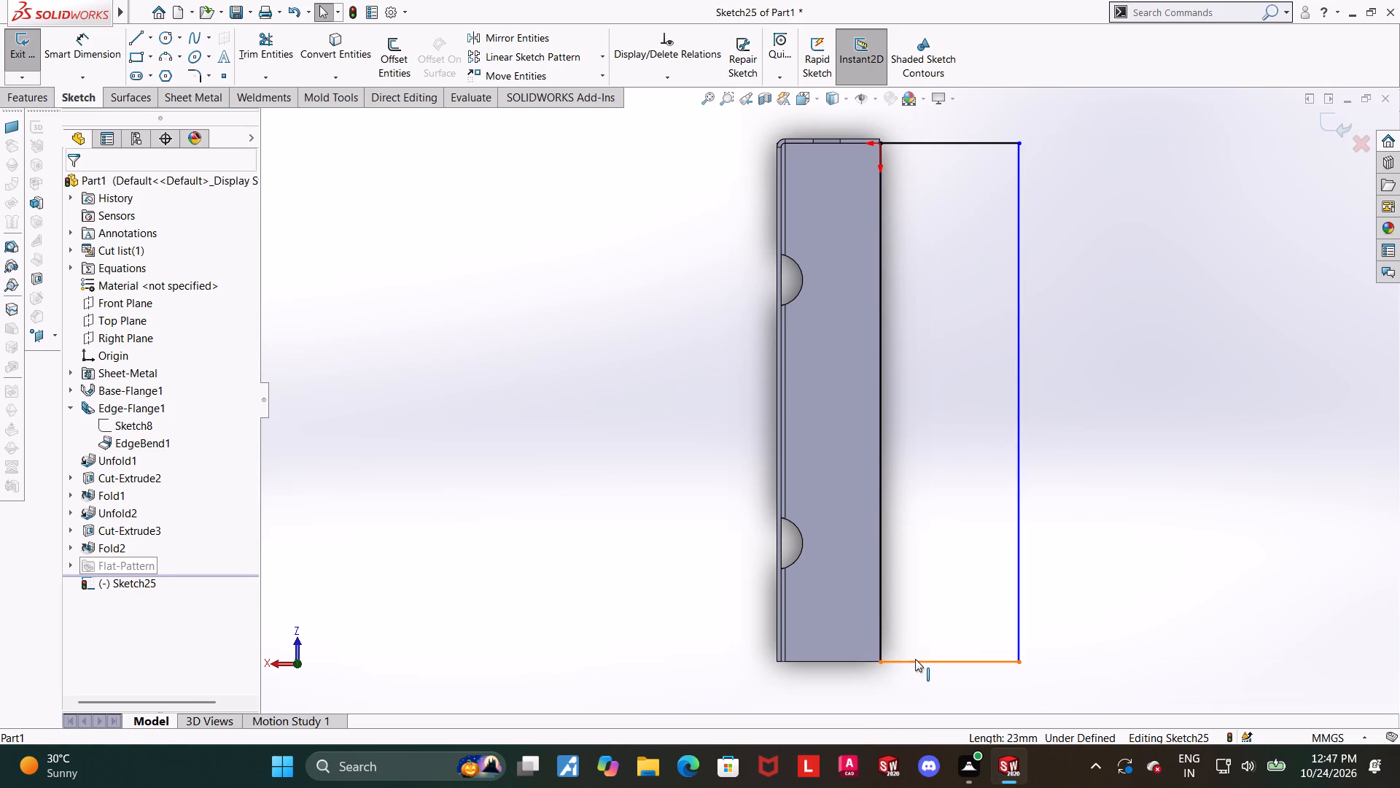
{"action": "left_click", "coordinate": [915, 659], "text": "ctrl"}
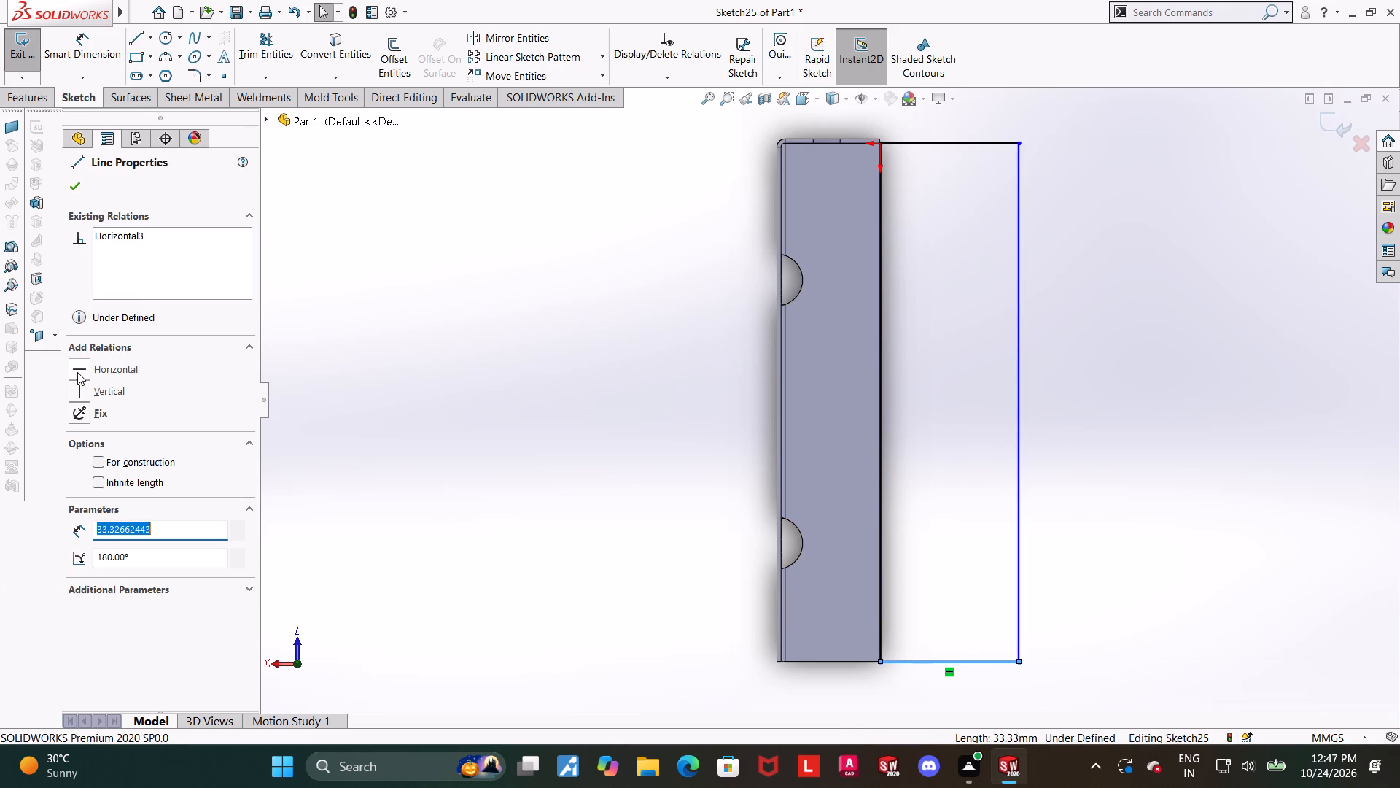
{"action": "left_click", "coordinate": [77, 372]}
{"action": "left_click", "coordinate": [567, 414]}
Dimension the rectangle's short side farthest from the origin to 25 mm.
{"action": "left_click", "coordinate": [99, 55]}
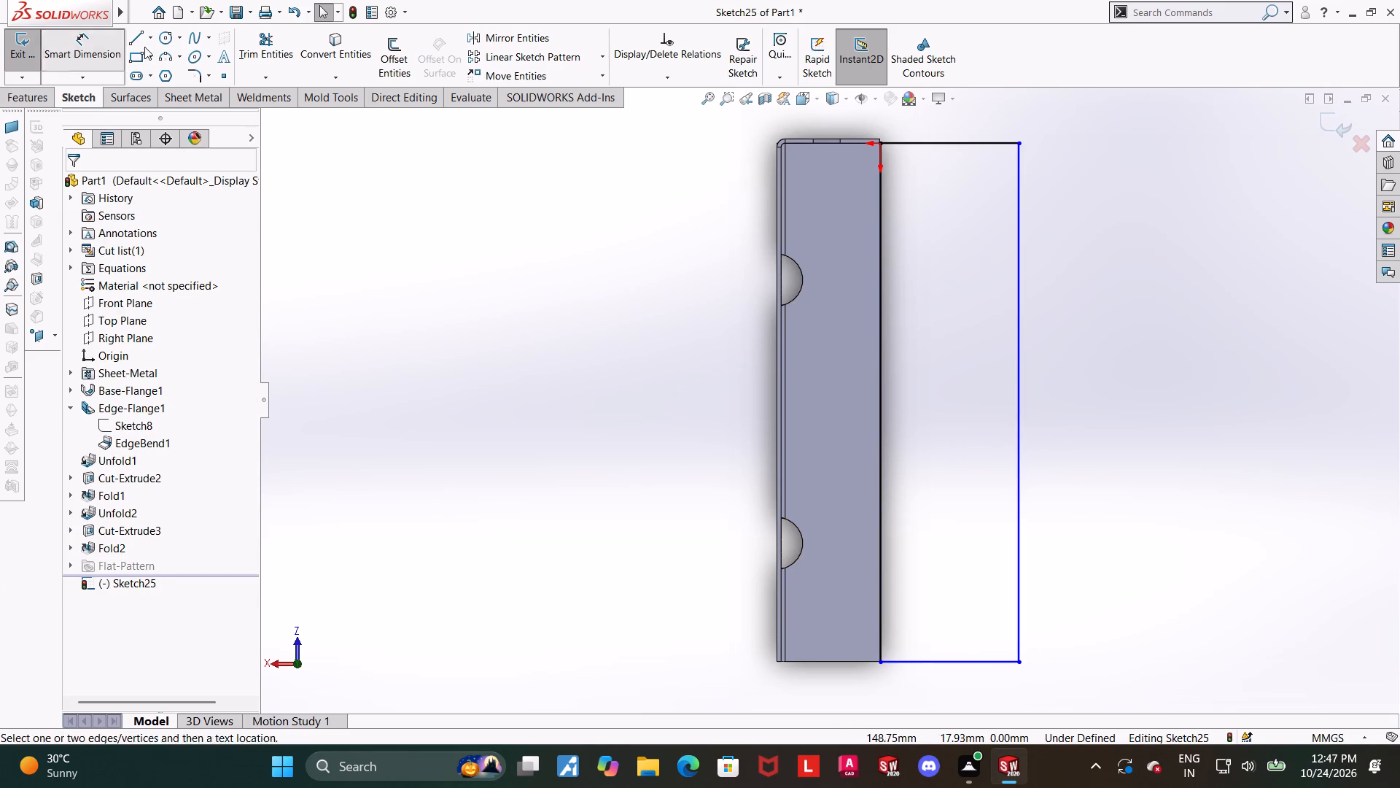
{"action": "scroll", "coordinate": [978, 457], "scroll_direction": "up", "scroll_amount": 4}
{"action": "scroll", "coordinate": [898, 529], "scroll_direction": "down", "scroll_amount": 3}
{"action": "left_click", "coordinate": [871, 501]}
{"action": "left_click", "coordinate": [863, 544]}
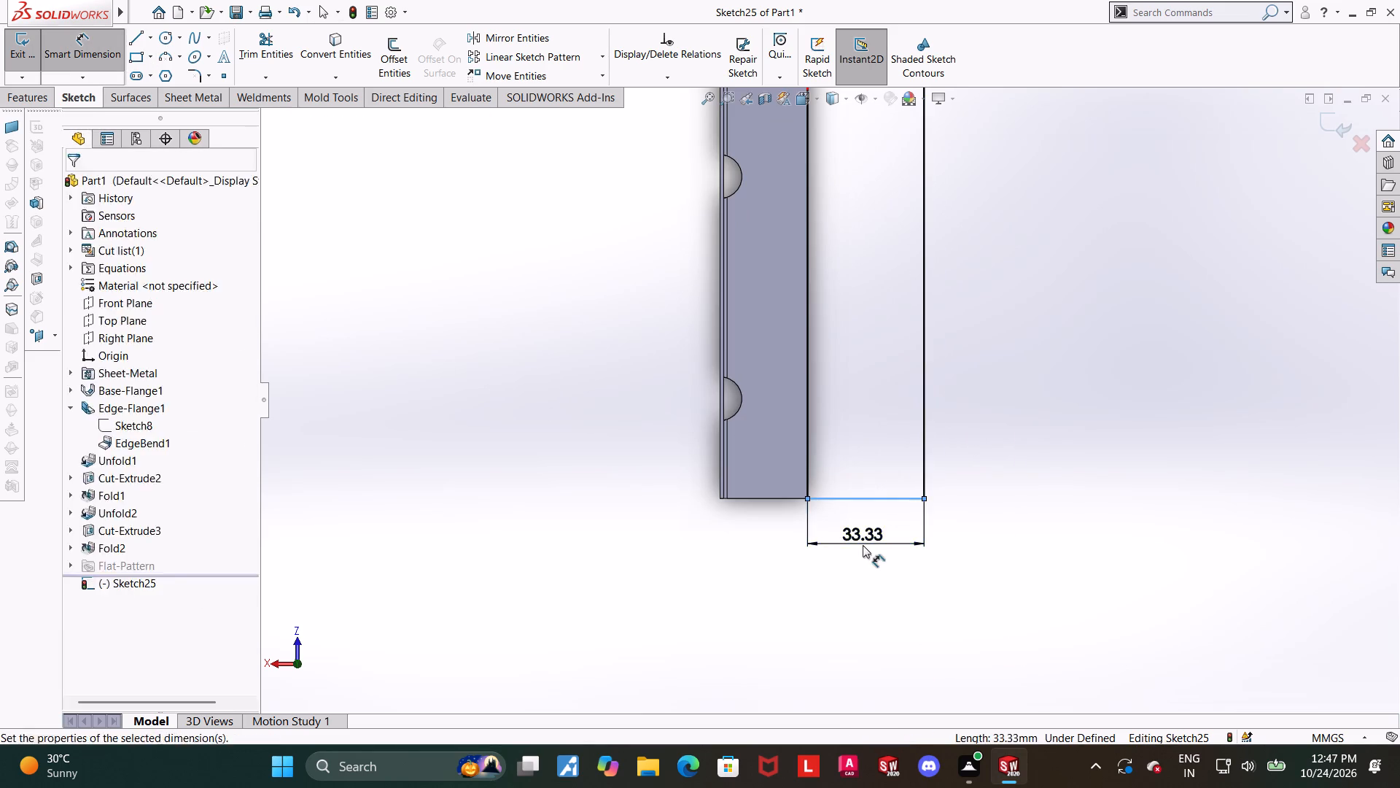
{"action": "type", "text": "25"}
{"action": "key", "text": "Return"}
{"action": "key", "text": "Escape"}
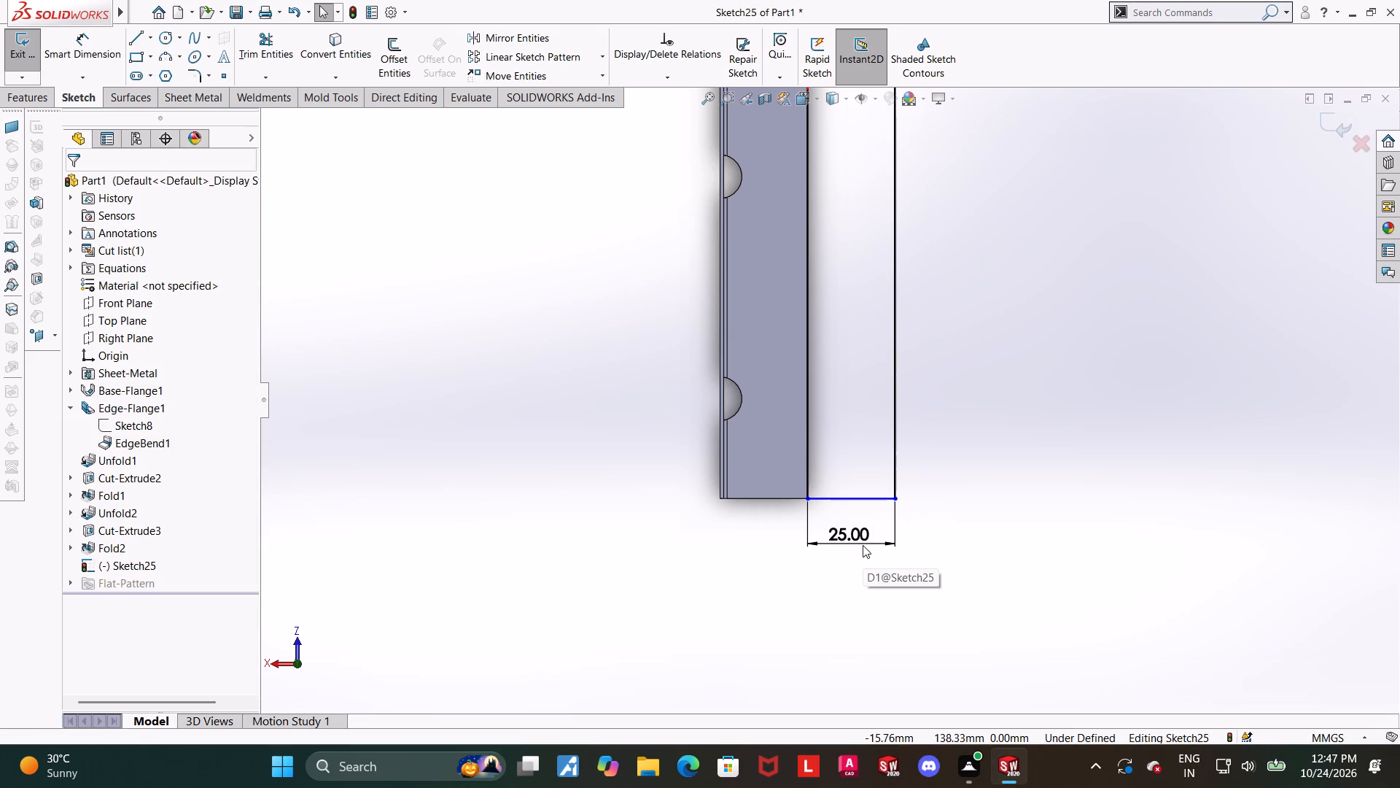
Constrain the rectangle's 25 mm side in line with the base's adjoining end edge and exit the sketch.
{"action": "left_click", "coordinate": [1070, 502]}
{"action": "scroll", "coordinate": [988, 482], "scroll_direction": "up", "scroll_amount": 6}
{"action": "scroll", "coordinate": [863, 299], "scroll_direction": "down", "scroll_amount": 7}
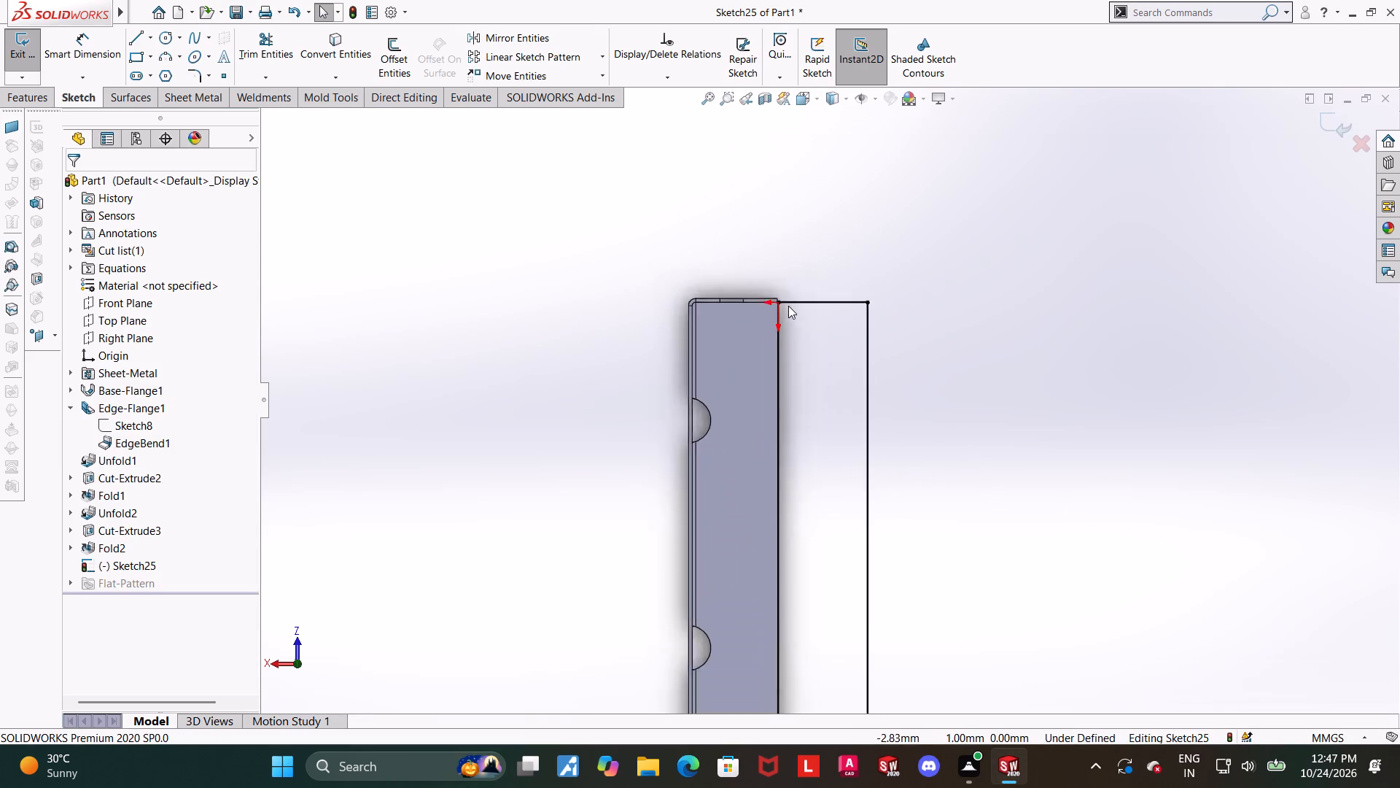
{"action": "scroll", "coordinate": [788, 306], "scroll_direction": "down", "scroll_amount": 2}
{"action": "scroll", "coordinate": [806, 331], "scroll_direction": "up", "scroll_amount": 6}
{"action": "scroll", "coordinate": [976, 620], "scroll_direction": "down", "scroll_amount": 2}
{"action": "scroll", "coordinate": [765, 622], "scroll_direction": "down", "scroll_amount": 3}
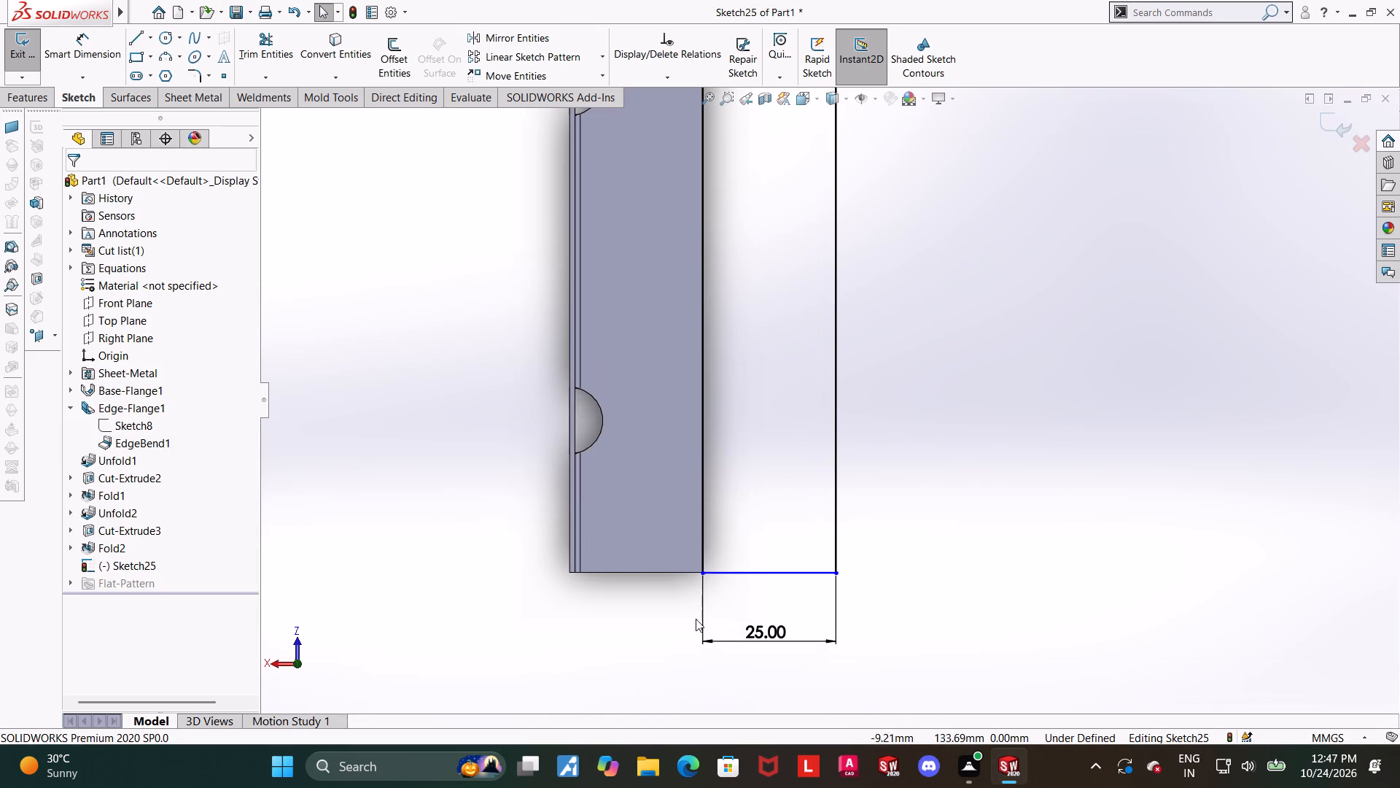
{"action": "left_click", "coordinate": [615, 608]}
{"action": "left_click", "coordinate": [637, 574]}
{"action": "left_click", "coordinate": [756, 575], "text": "ctrl"}
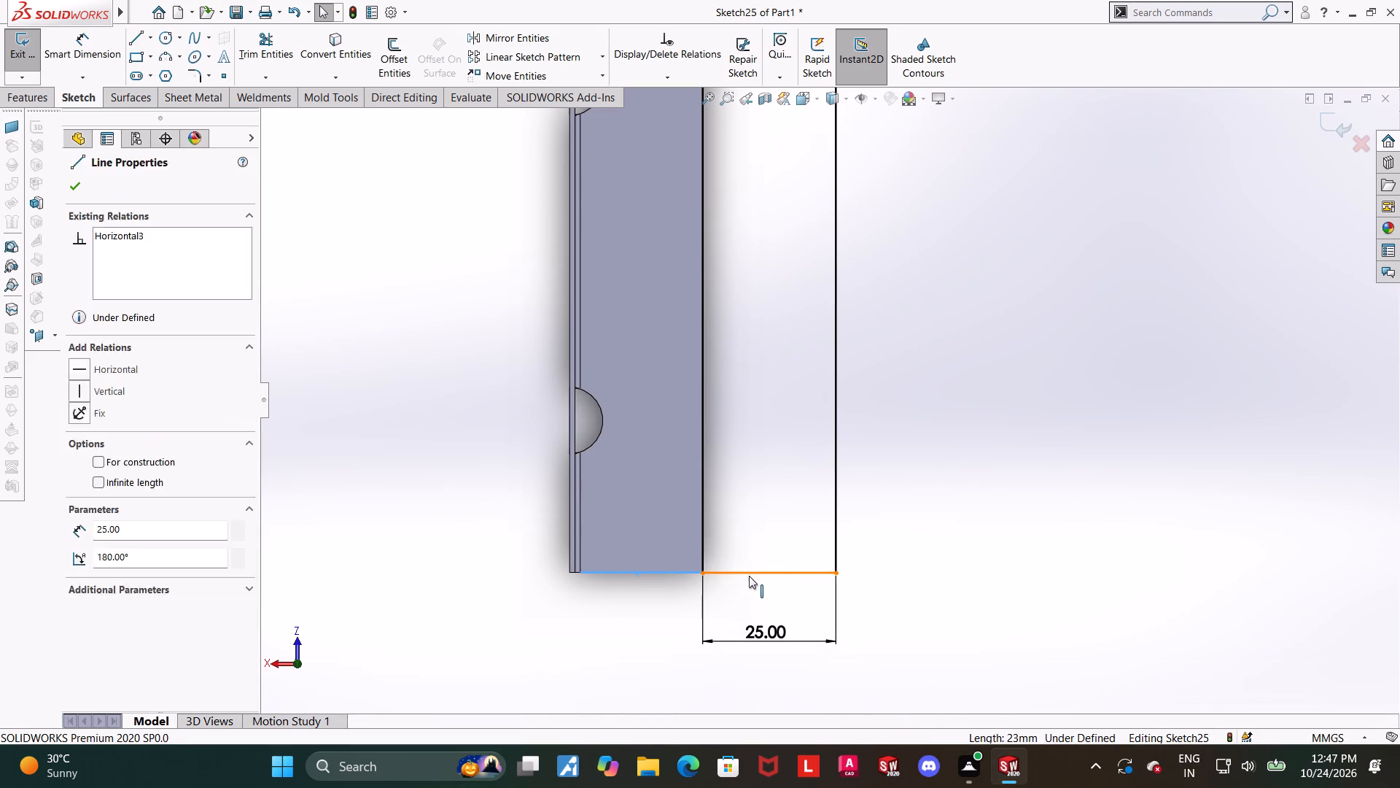
{"action": "left_click", "coordinate": [77, 446]}
{"action": "left_click", "coordinate": [905, 470]}
{"action": "scroll", "coordinate": [898, 474], "scroll_direction": "up", "scroll_amount": 6}
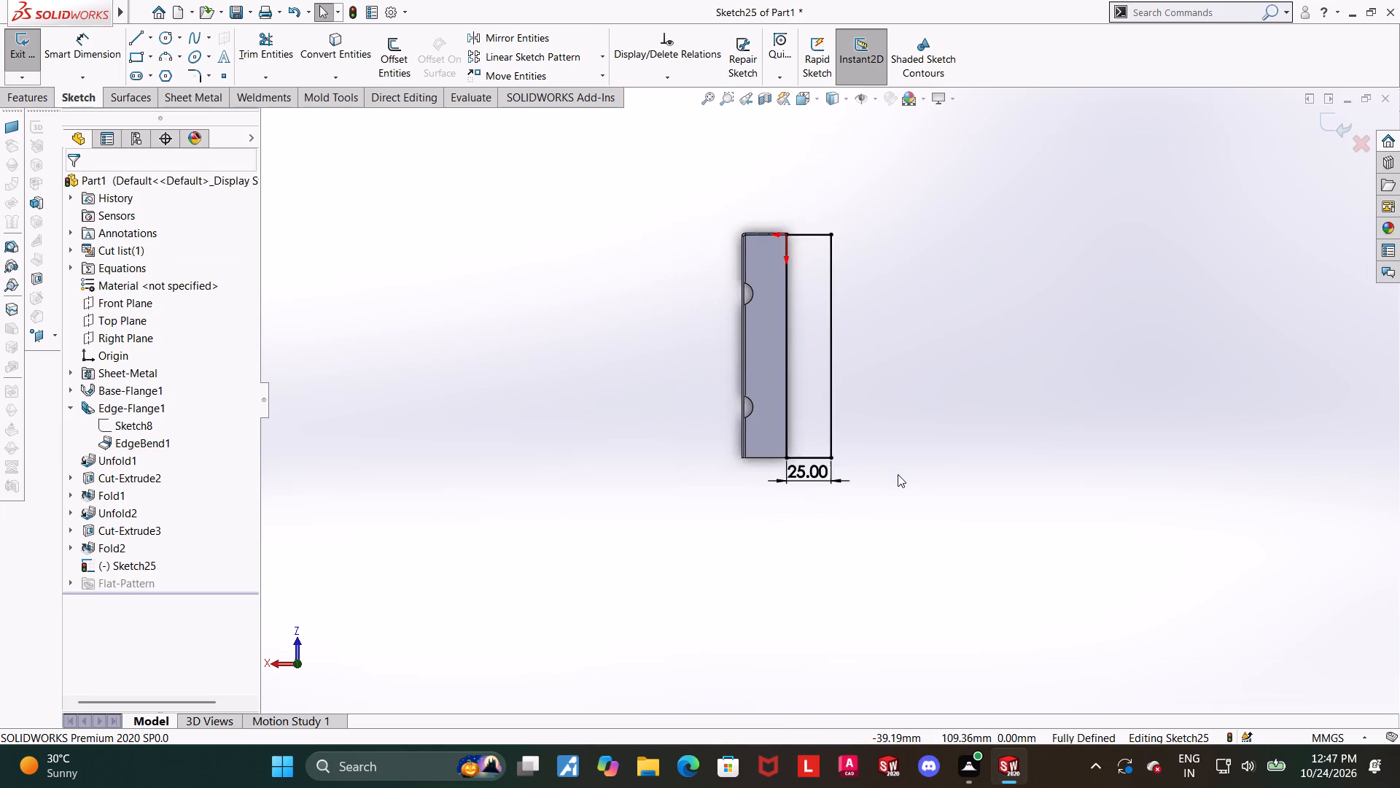
{"action": "scroll", "coordinate": [952, 463], "scroll_direction": "up", "scroll_amount": 3}
{"action": "middle_click_drag", "start_coordinate": [933, 448], "coordinate": [917, 223]}
{"action": "scroll", "coordinate": [918, 223], "scroll_direction": "up", "scroll_amount": 1}
{"action": "scroll", "coordinate": [917, 373], "scroll_direction": "down", "scroll_amount": 12}
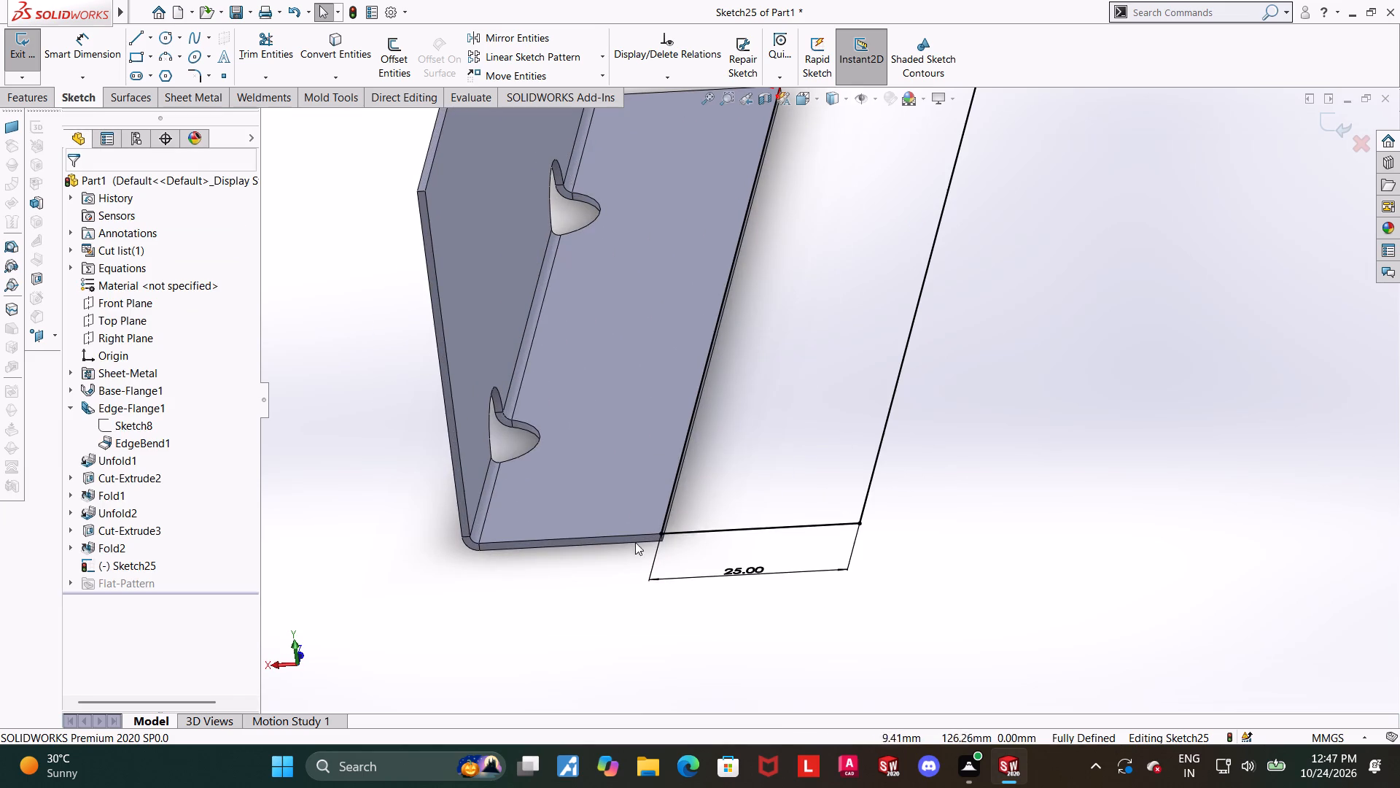
{"action": "left_click", "coordinate": [1335, 120]}
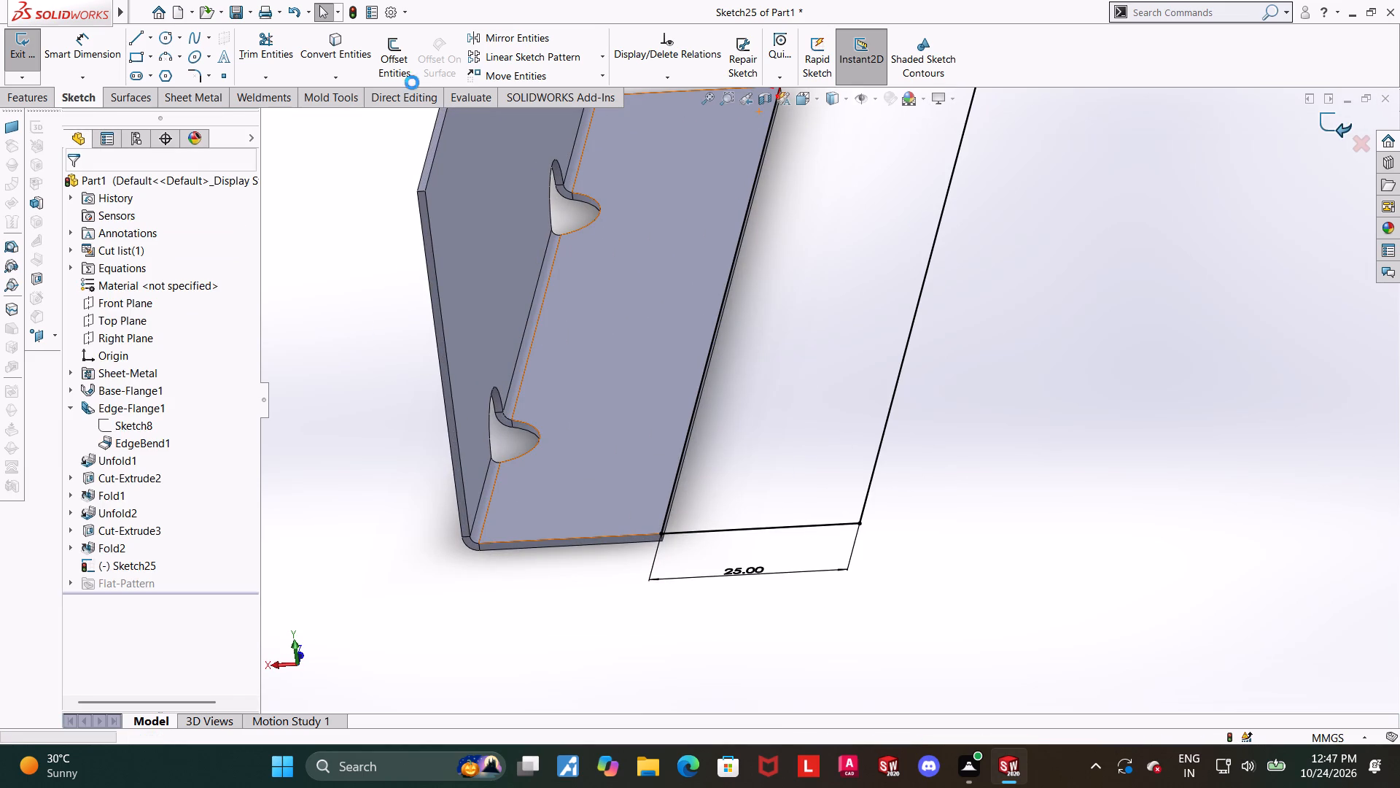
Create a 1 mm thick tab from the rectangle sketch with Base Flange/Tab, merged with the existing base.
{"action": "left_click", "coordinate": [47, 53]}
{"action": "middle_click_drag", "start_coordinate": [831, 530], "coordinate": [840, 414]}
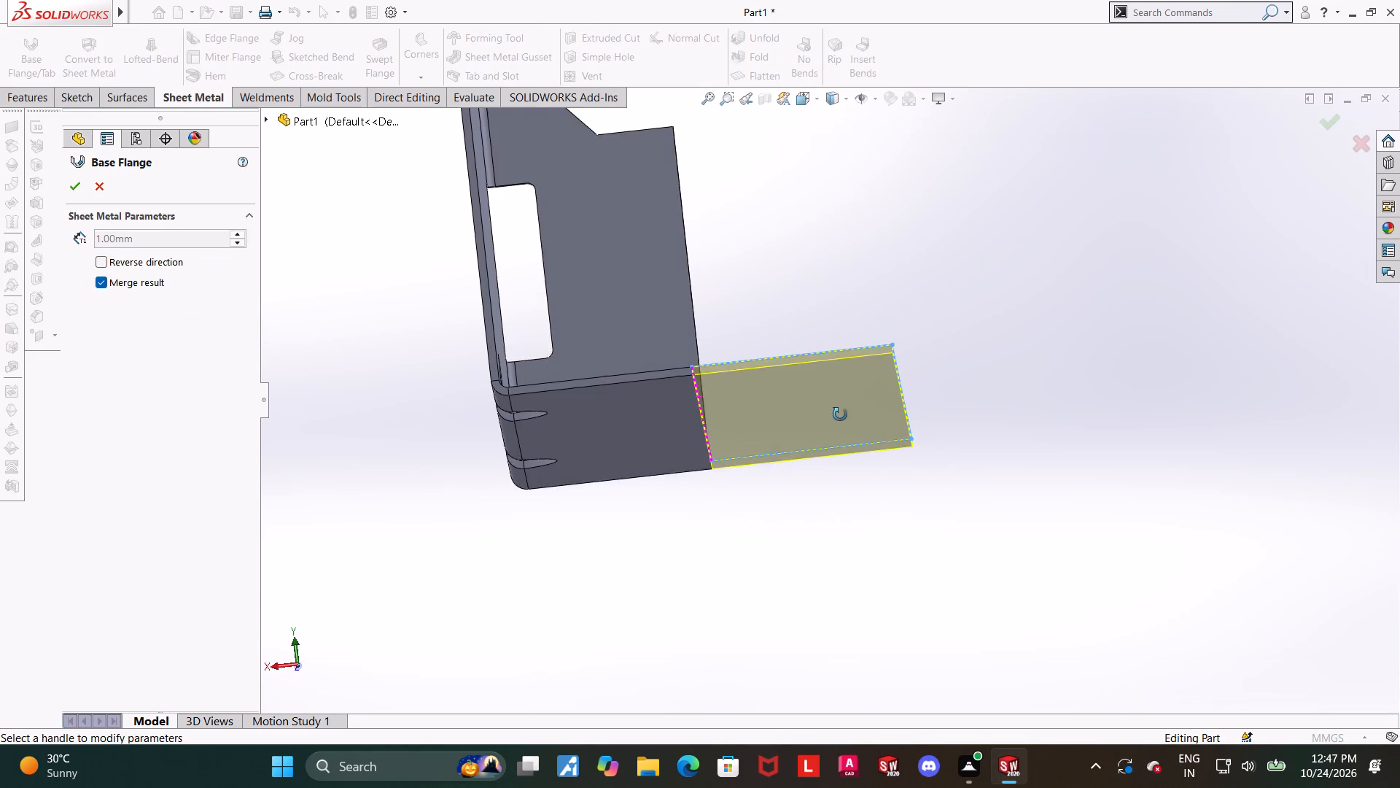
{"action": "middle_click_drag", "start_coordinate": [840, 414], "coordinate": [832, 444]}
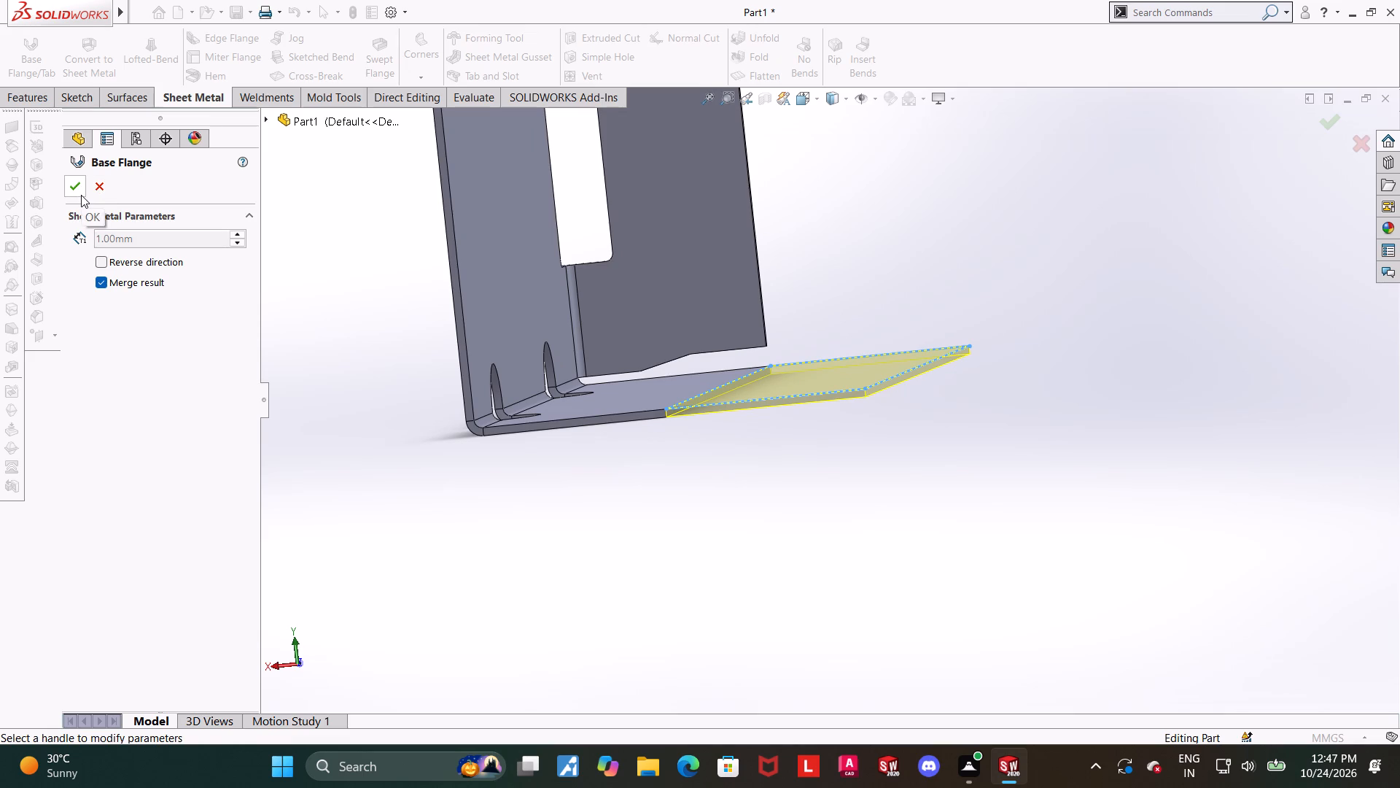
{"action": "left_click", "coordinate": [81, 195]}
Examine the widened base and its joint with the new tab from the outside, above and front.
{"action": "scroll", "coordinate": [1100, 370], "scroll_direction": "up", "scroll_amount": 3}
{"action": "middle_click_drag", "start_coordinate": [1086, 374], "coordinate": [653, 460]}
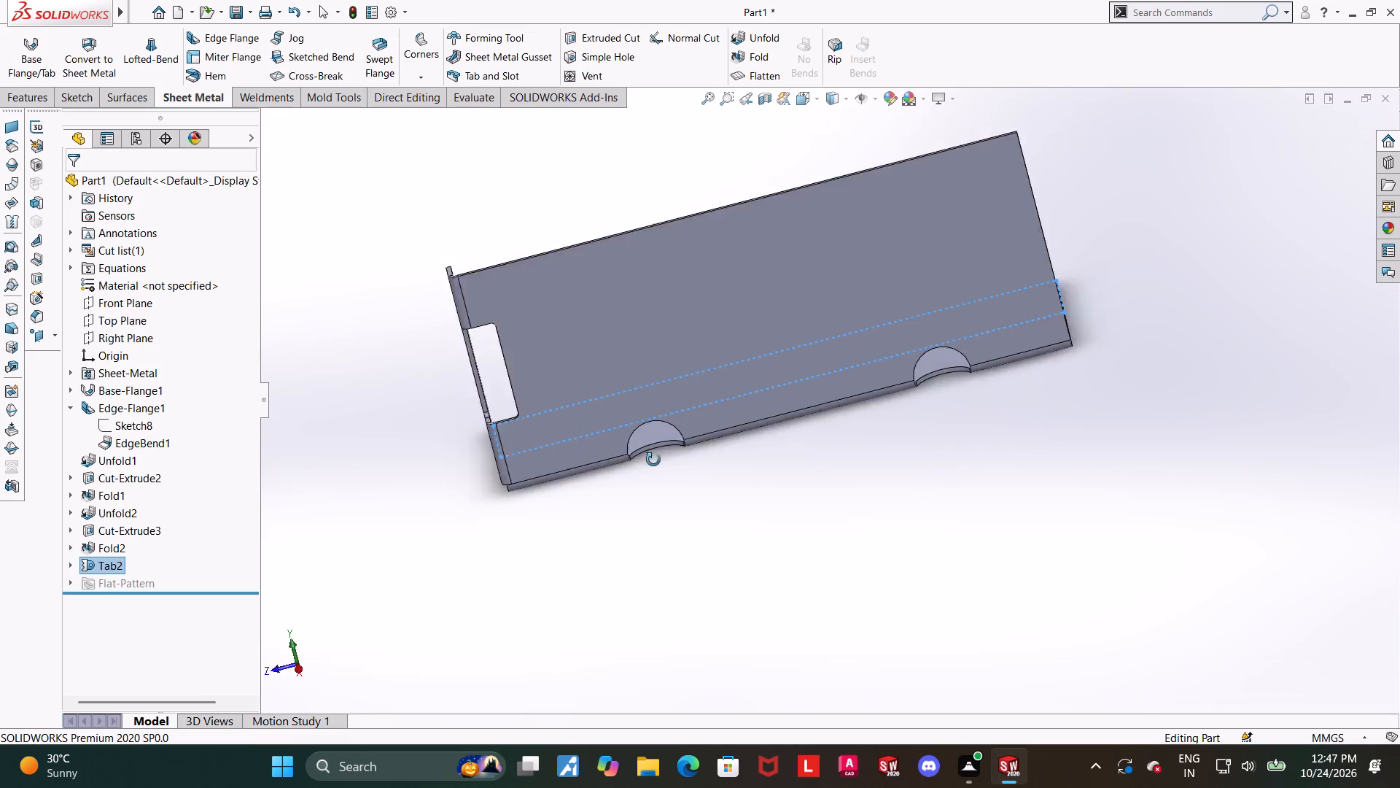
{"action": "middle_click_drag", "start_coordinate": [653, 460], "coordinate": [829, 447]}
{"action": "left_click", "coordinate": [790, 541]}
{"action": "middle_click_drag", "start_coordinate": [817, 336], "coordinate": [794, 368]}
{"action": "scroll", "coordinate": [806, 381], "scroll_direction": "down", "scroll_amount": 2}
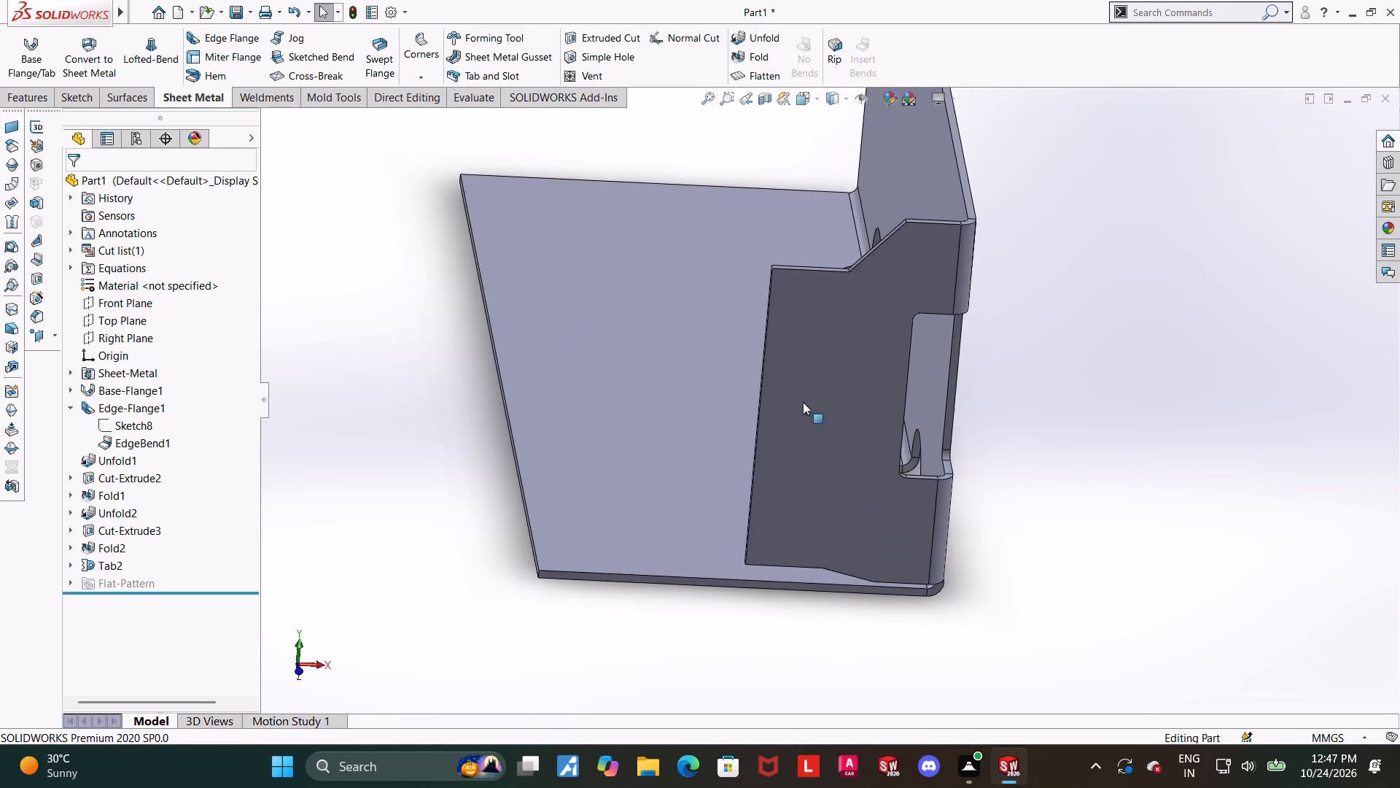
{"action": "scroll", "coordinate": [803, 402], "scroll_direction": "down", "scroll_amount": 1}
{"action": "middle_click_drag", "start_coordinate": [809, 565], "coordinate": [802, 510]}
{"action": "scroll", "coordinate": [817, 542], "scroll_direction": "up", "scroll_amount": 3}
{"action": "middle_click_drag", "start_coordinate": [788, 532], "coordinate": [789, 559]}
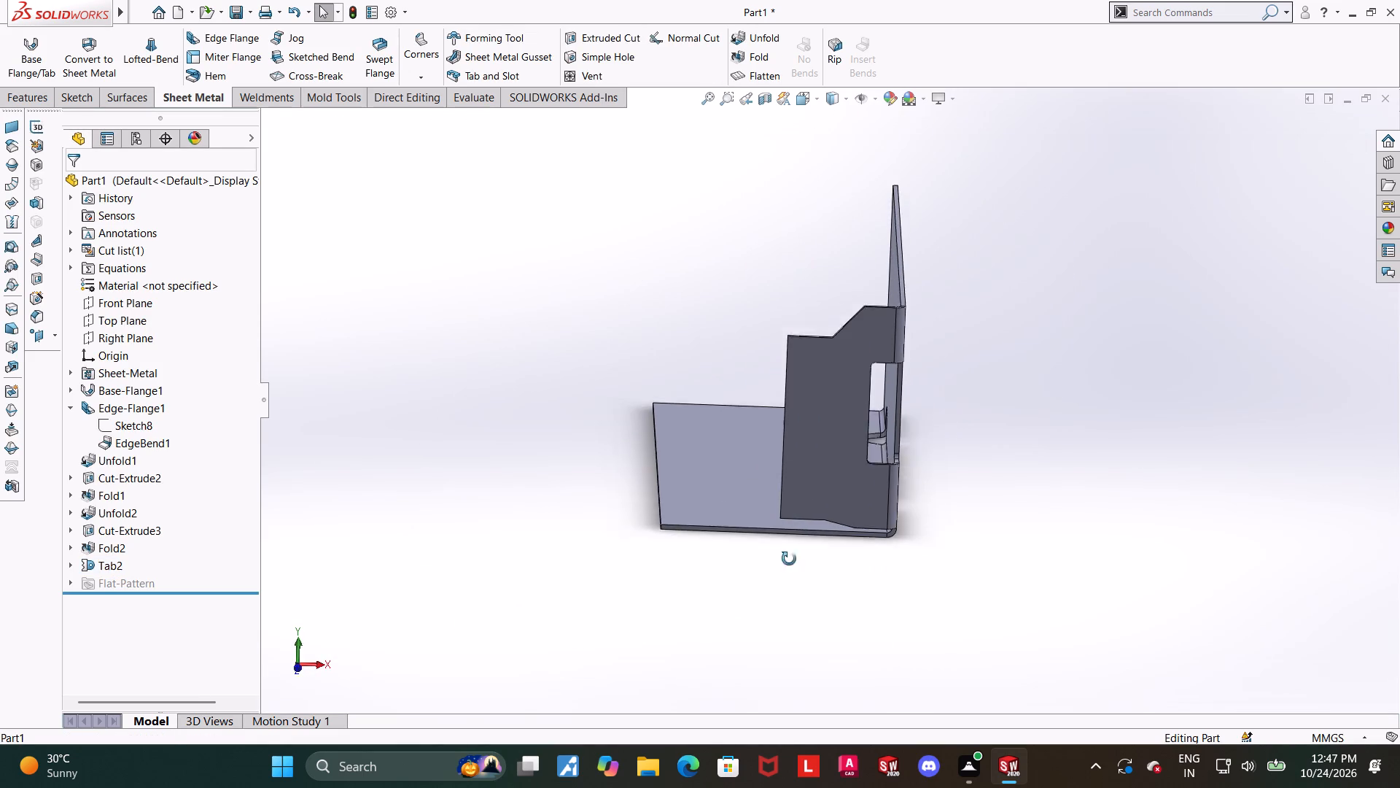
Start a sketch on the base's inner face and draw a rectangle about 29 by 6.6 mm along its end edge by the bent end flange.
{"action": "middle_click_drag", "start_coordinate": [789, 559], "coordinate": [796, 571]}
{"action": "scroll", "coordinate": [778, 508], "scroll_direction": "down", "scroll_amount": 2}
{"action": "left_click", "coordinate": [779, 552]}
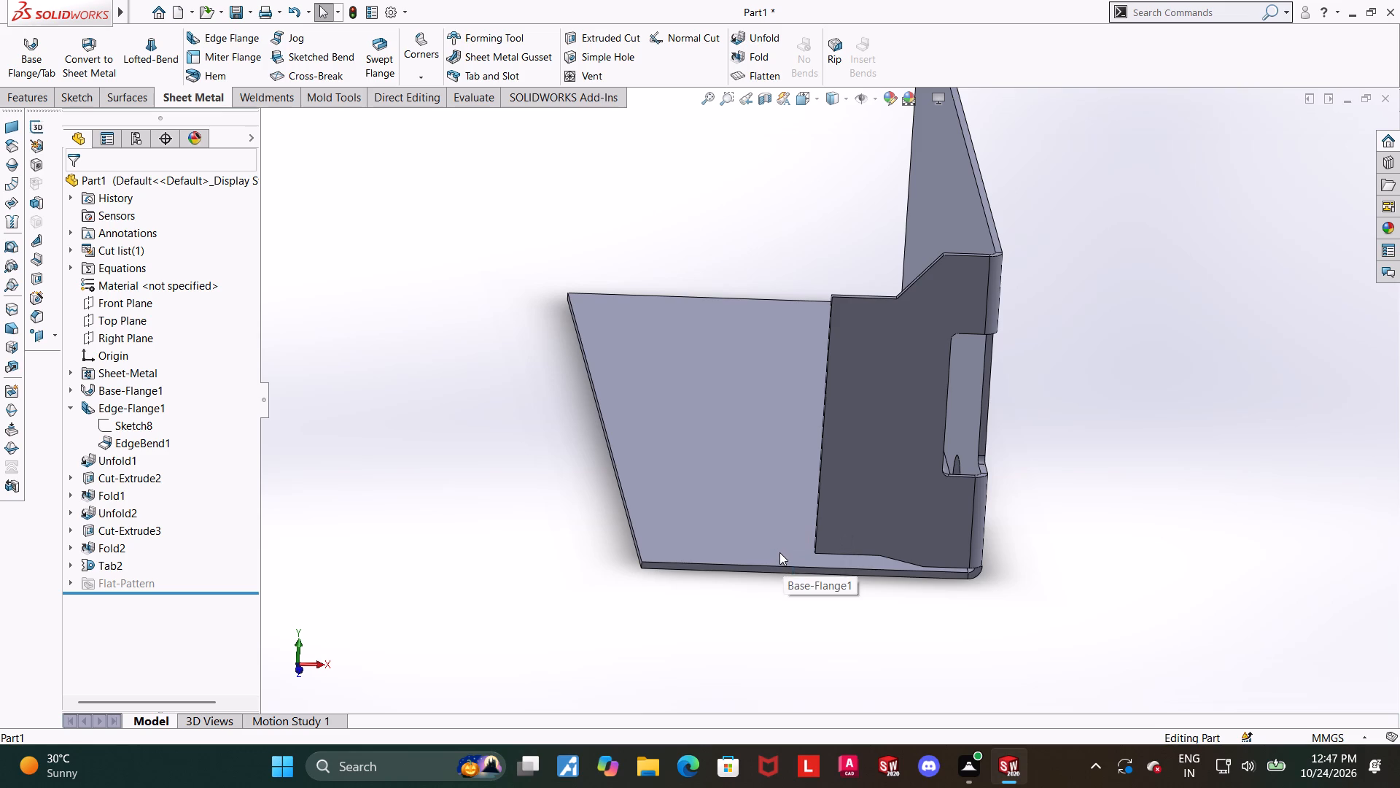
{"action": "left_click", "coordinate": [853, 510]}
{"action": "left_click", "coordinate": [122, 605]}
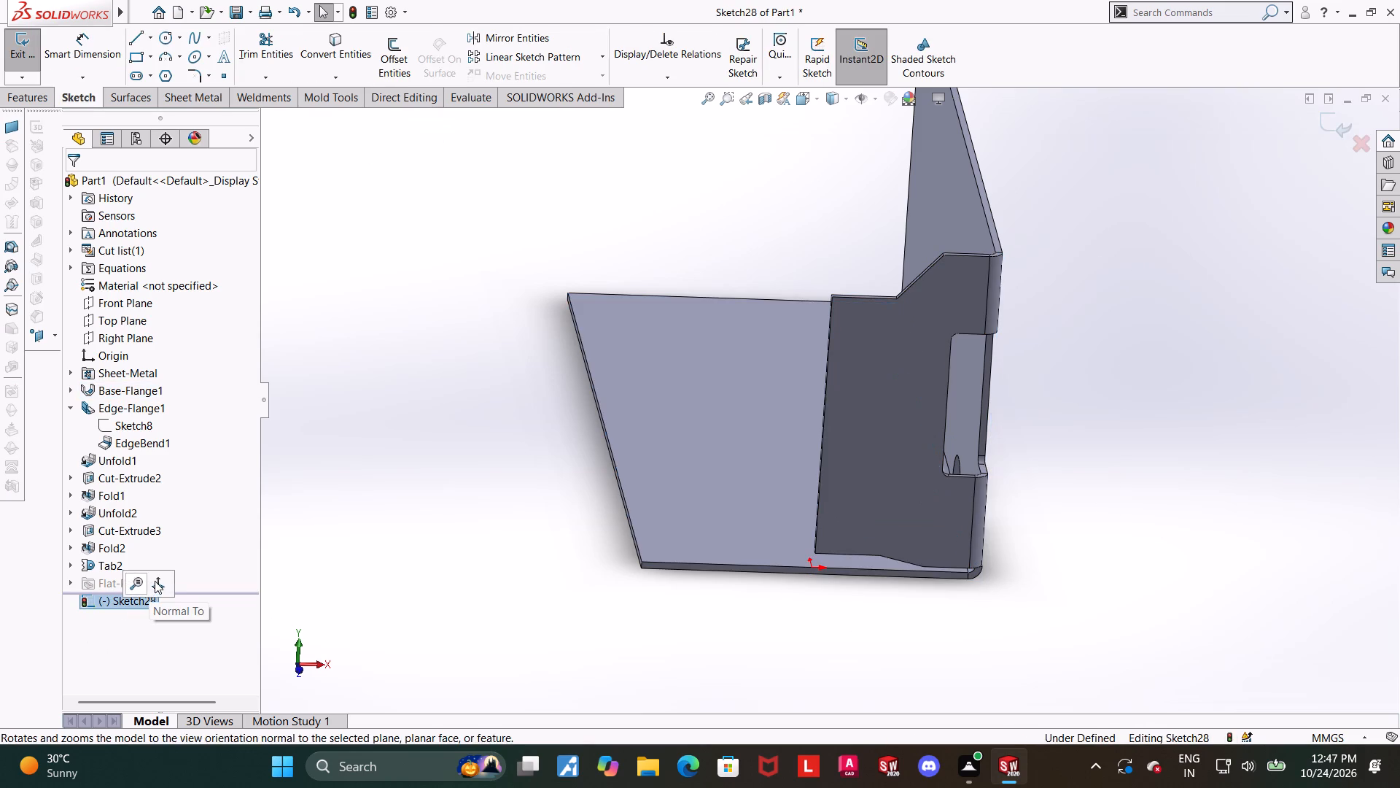
{"action": "left_click", "coordinate": [155, 581]}
{"action": "scroll", "coordinate": [943, 671], "scroll_direction": "down", "scroll_amount": 2}
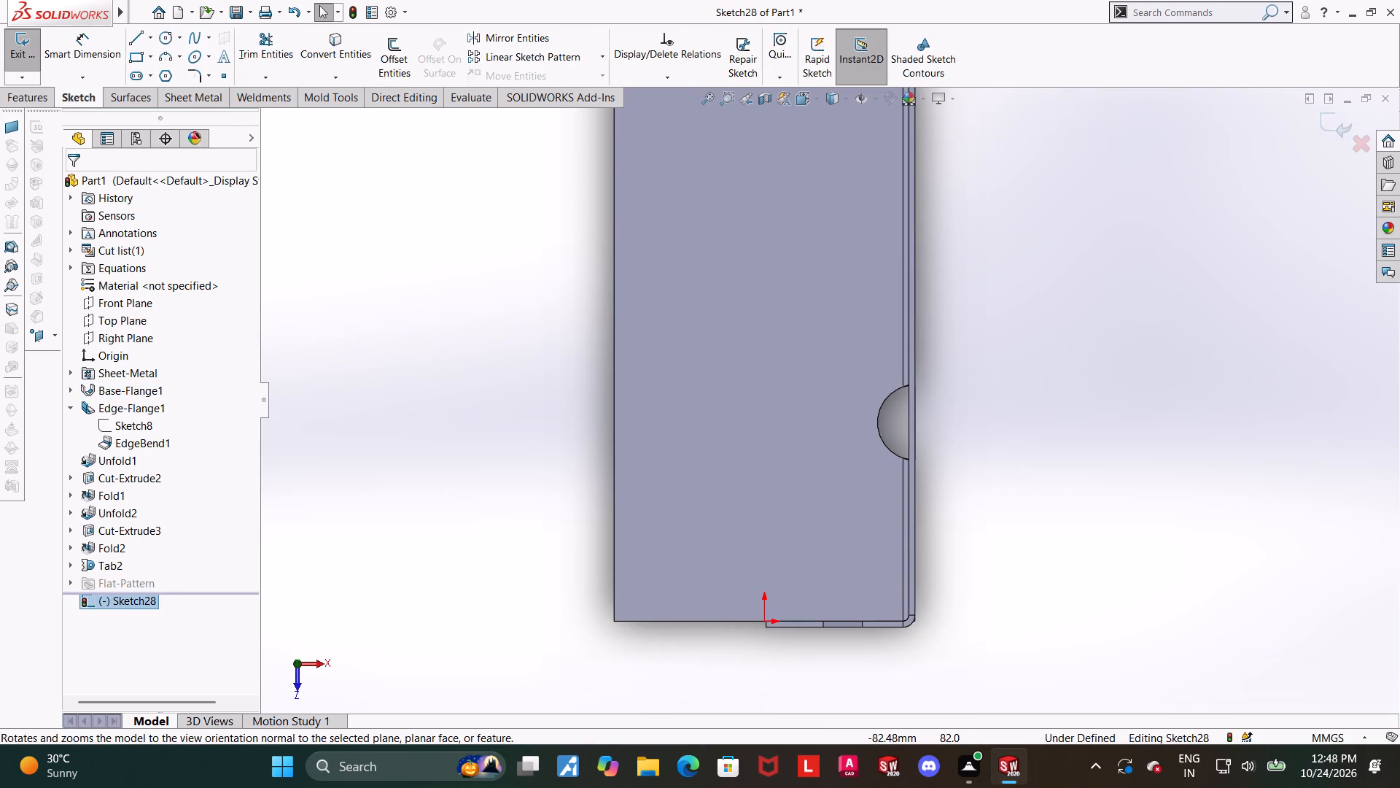
{"action": "left_click", "coordinate": [136, 57]}
{"action": "left_click", "coordinate": [675, 622]}
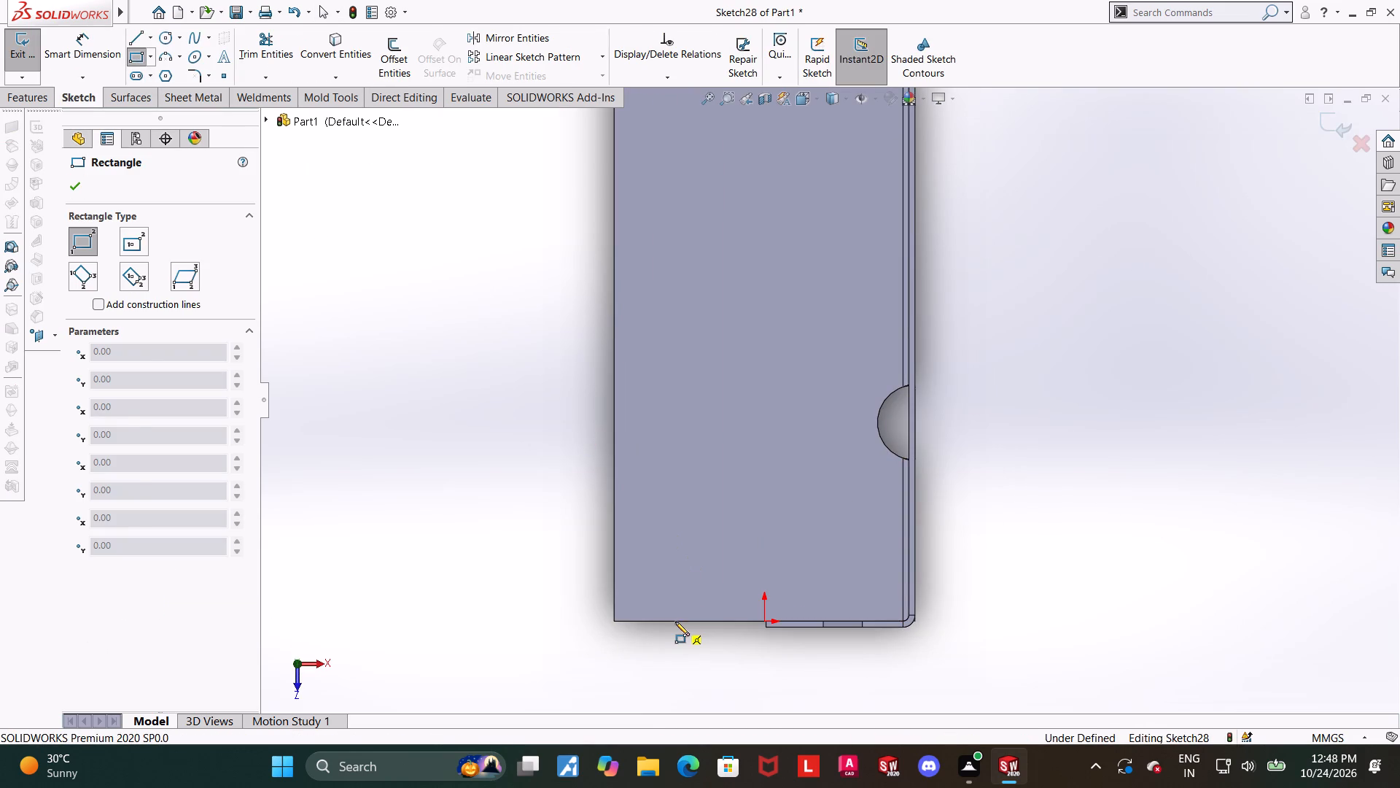
{"action": "left_click", "coordinate": [852, 582]}
{"action": "key", "text": "Escape"}
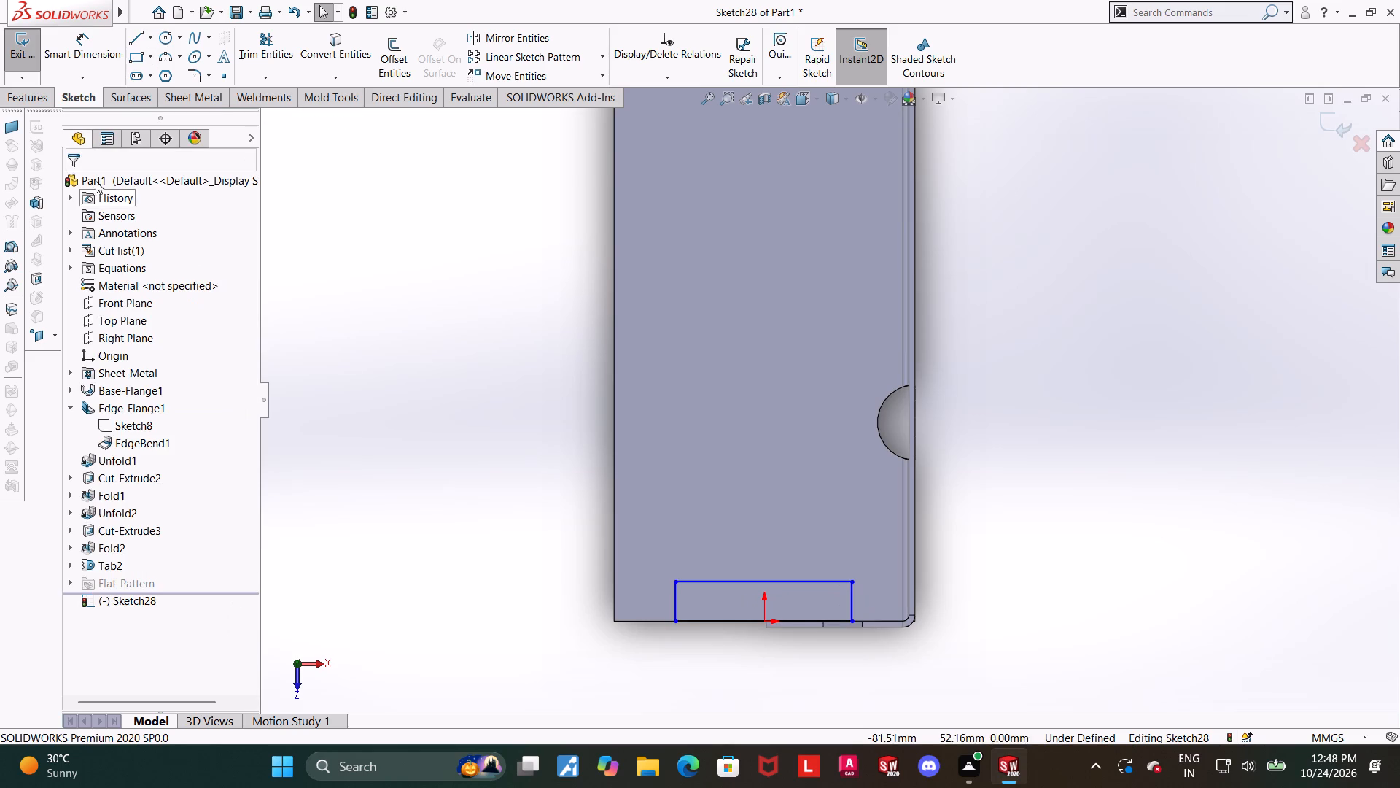
Dimension the rectangle's long side to 32 mm.
{"action": "left_click", "coordinate": [82, 47]}
{"action": "scroll", "coordinate": [734, 438], "scroll_direction": "up", "scroll_amount": 1}
{"action": "scroll", "coordinate": [1178, 622], "scroll_direction": "down", "scroll_amount": 1}
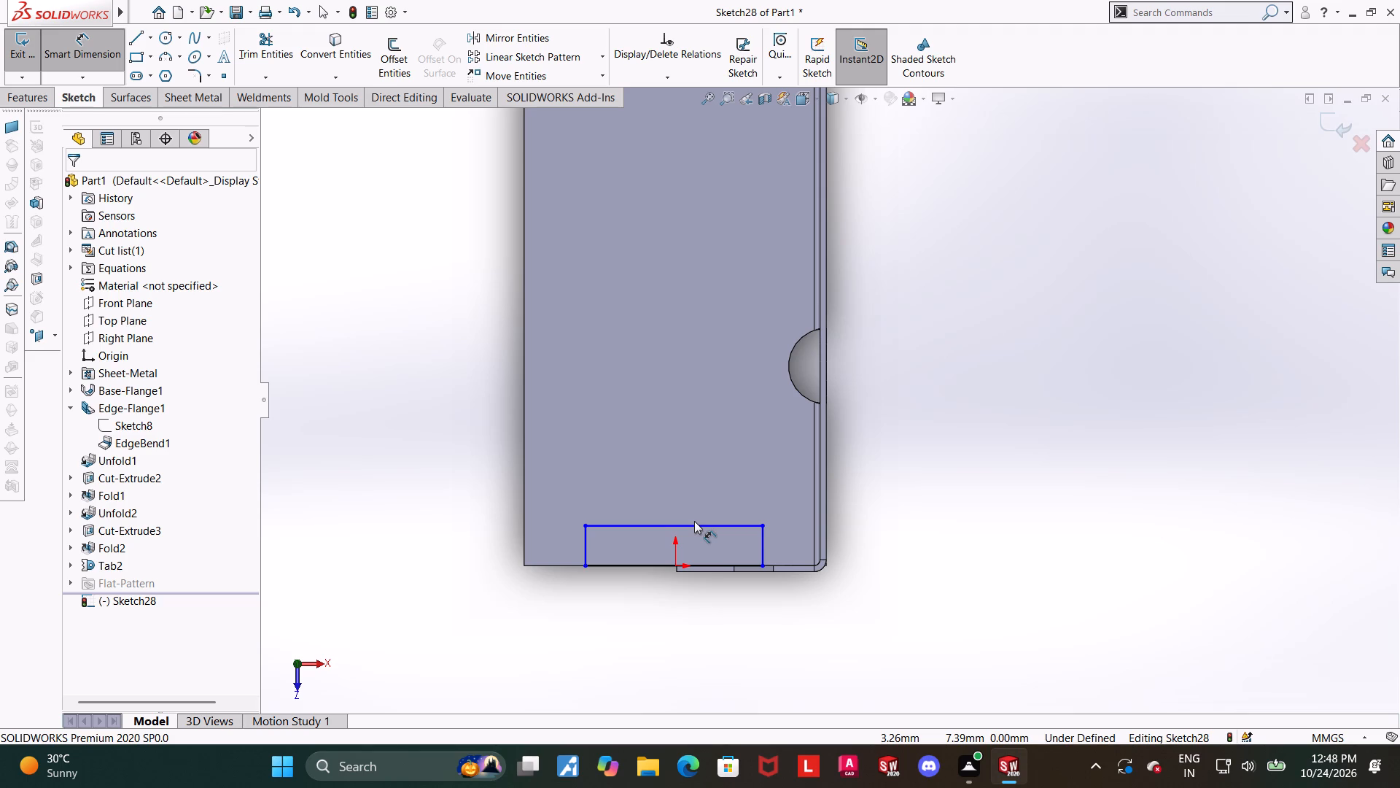
{"action": "scroll", "coordinate": [694, 521], "scroll_direction": "up", "scroll_amount": 1}
{"action": "scroll", "coordinate": [694, 521], "scroll_direction": "down", "scroll_amount": 1}
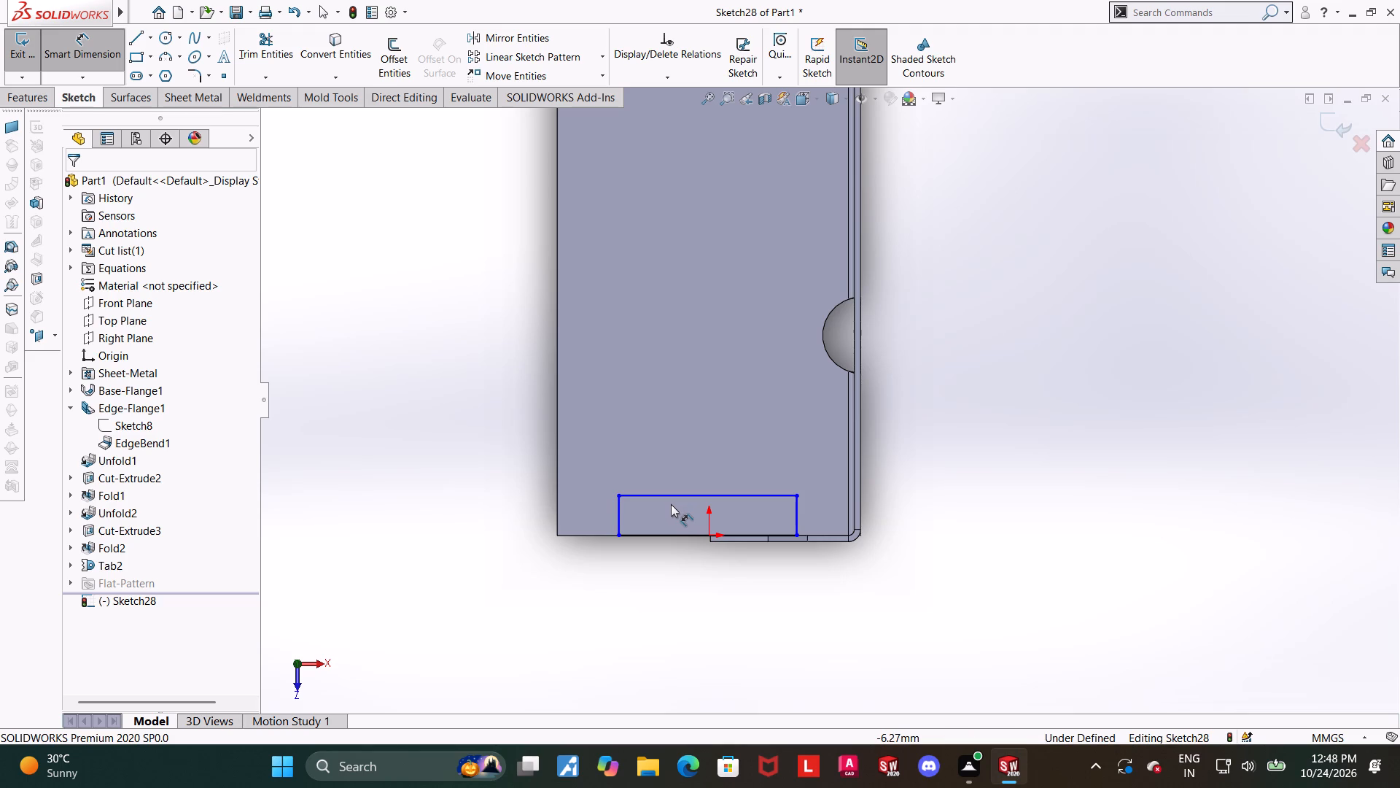
{"action": "left_click", "coordinate": [672, 498]}
{"action": "left_click", "coordinate": [677, 456]}
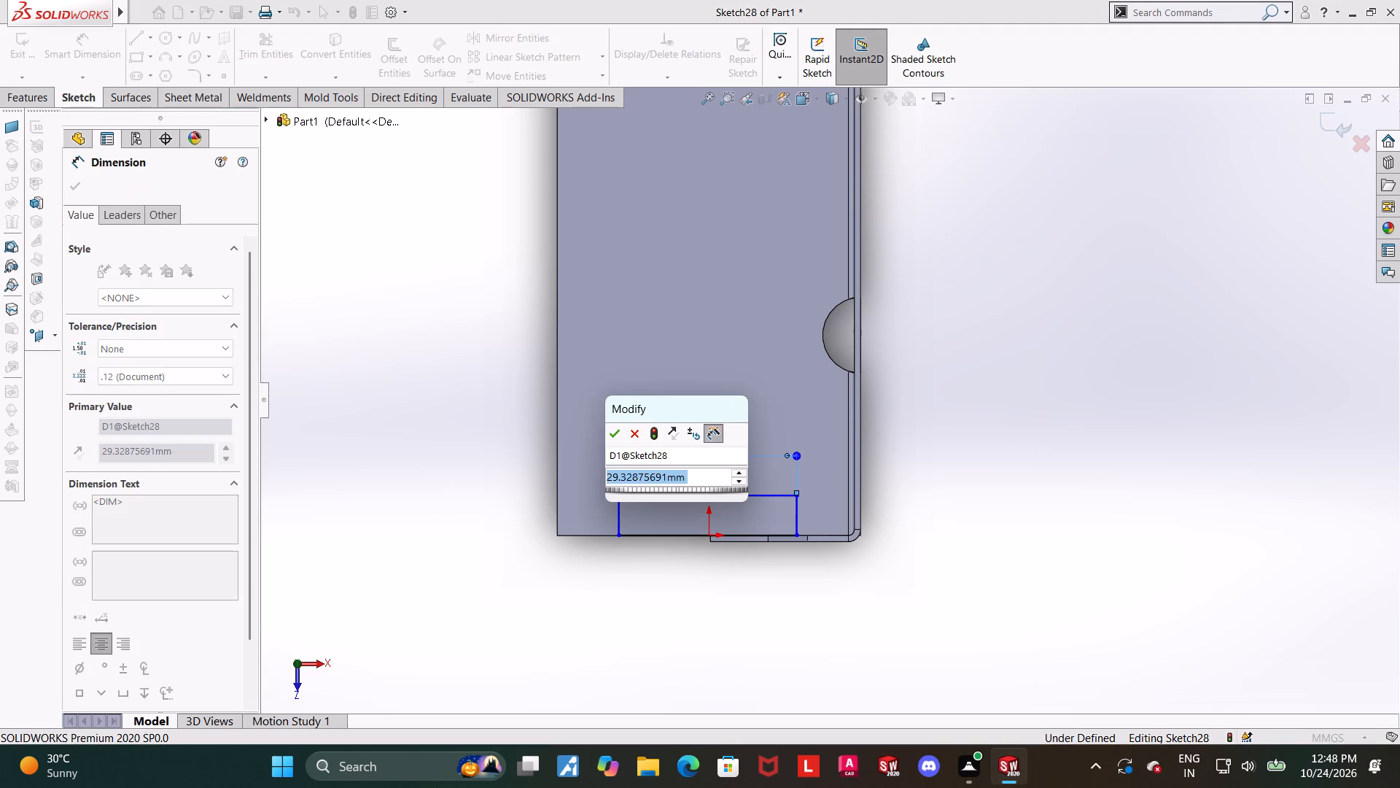
{"action": "type", "text": "32"}
{"action": "key", "text": "Return"}
{"action": "key", "text": "Escape"}
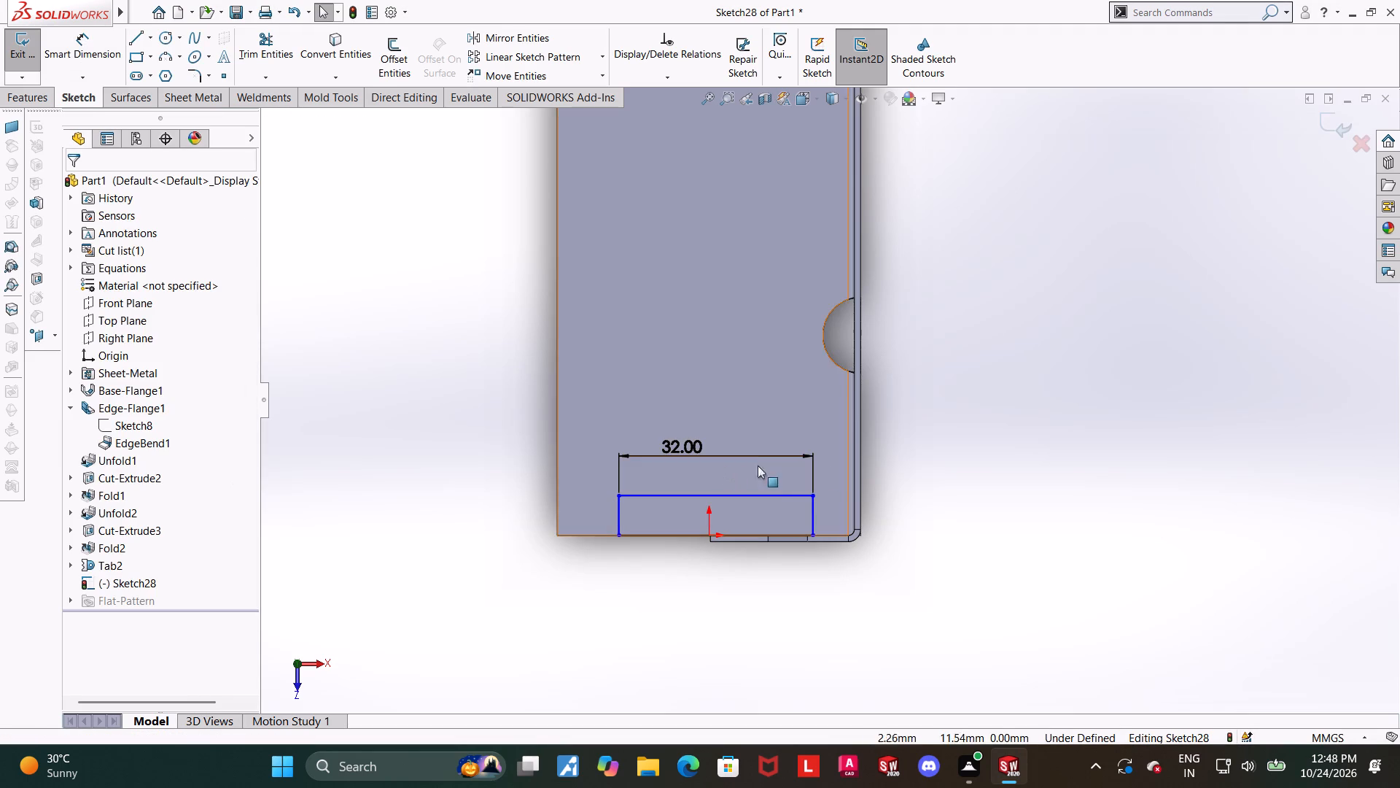
Centre the rectangle on the origin with a vertical relation between its inner long side's midpoint and the origin.
{"action": "left_click", "coordinate": [719, 496]}
{"action": "left_click", "coordinate": [712, 533], "text": "ctrl"}
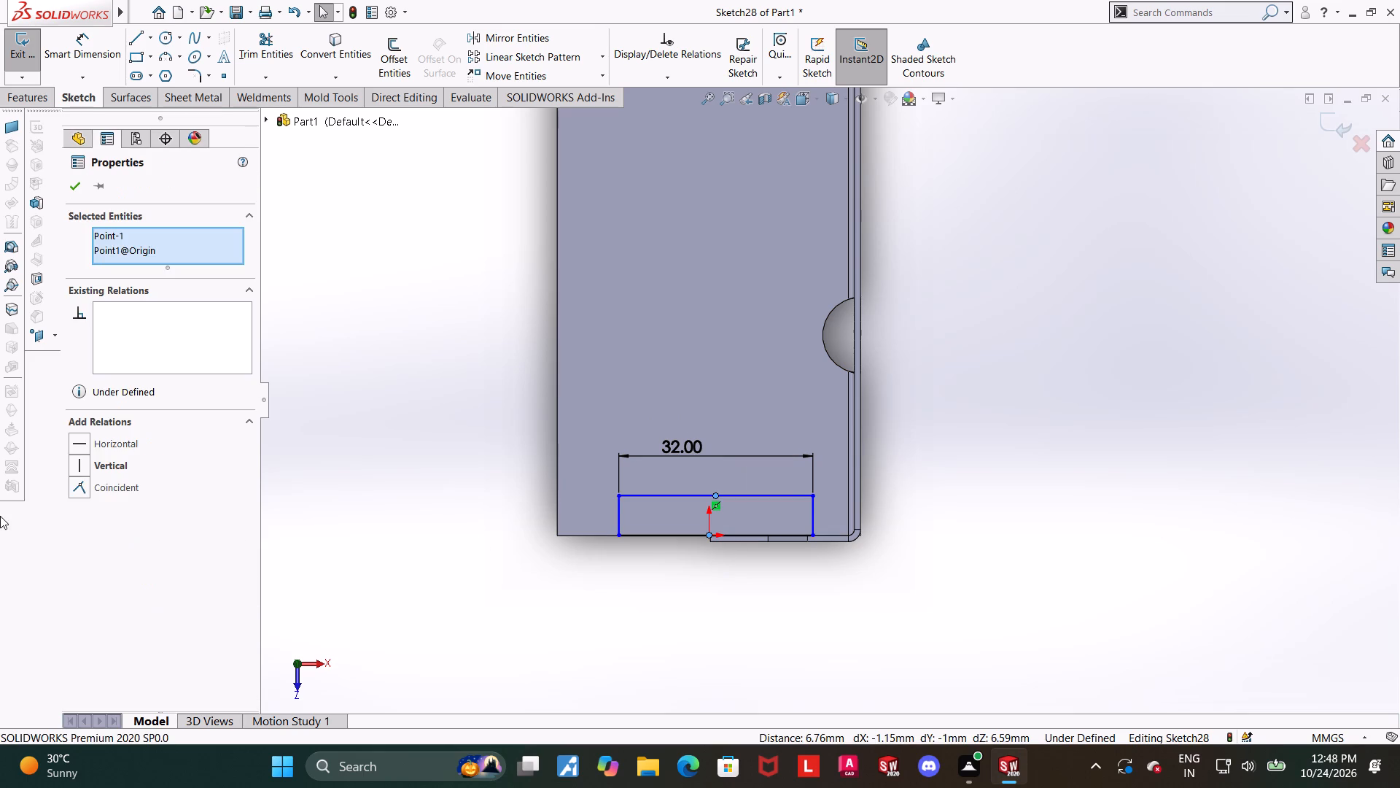
{"action": "left_click", "coordinate": [82, 460]}
{"action": "left_click", "coordinate": [449, 558]}
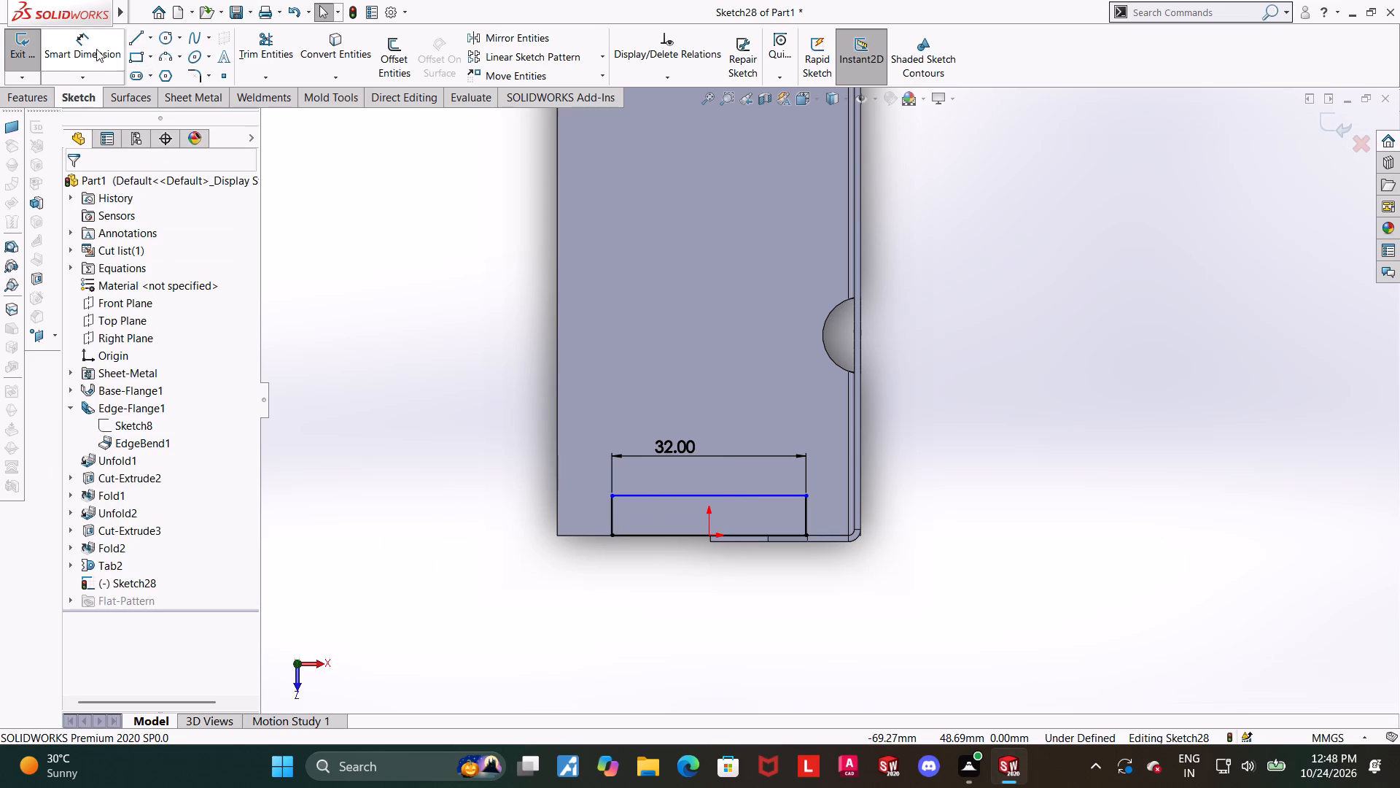
Dimension the distance between the rectangle's long sides to 4.5 mm and exit the sketch.
{"action": "left_click", "coordinate": [96, 49]}
{"action": "scroll", "coordinate": [847, 414], "scroll_direction": "down", "scroll_amount": 1}
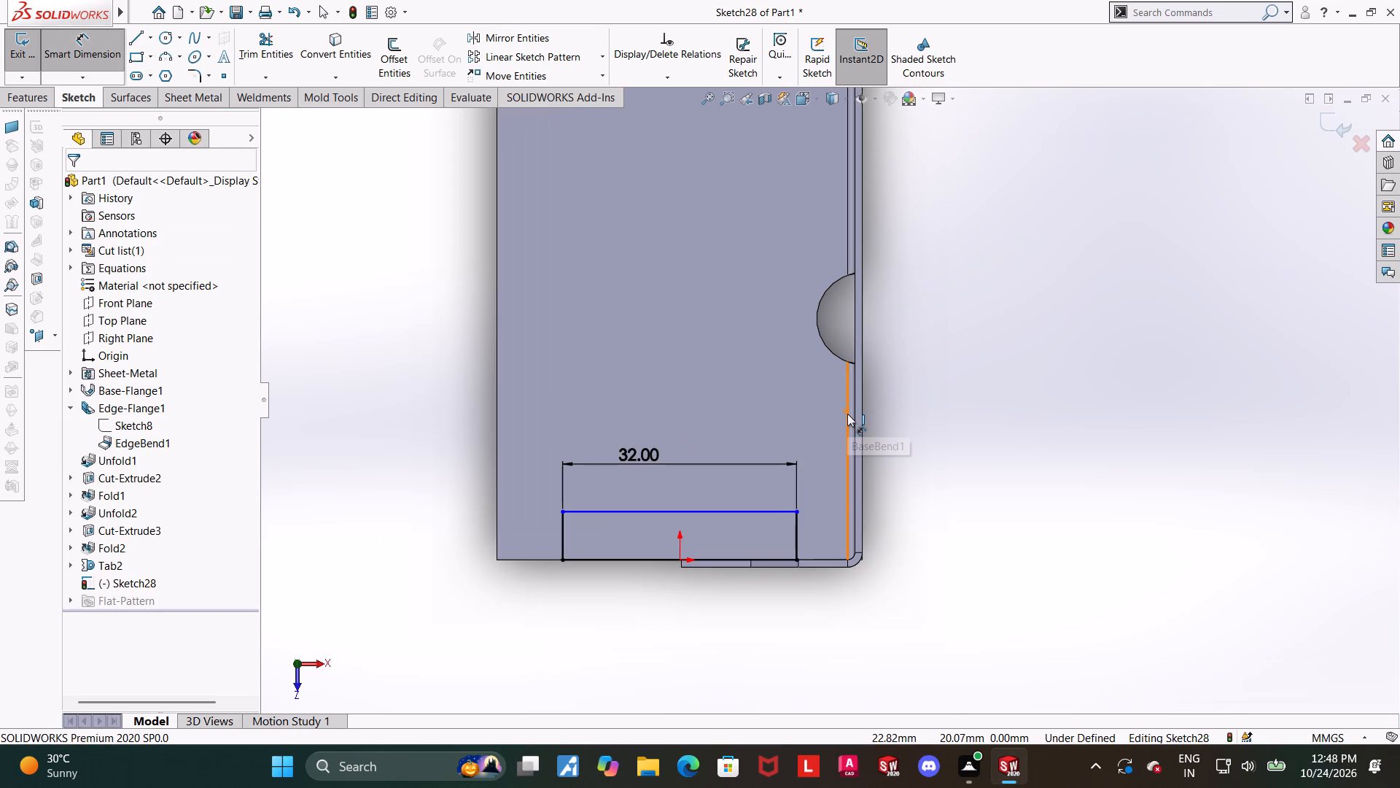
{"action": "scroll", "coordinate": [847, 414], "scroll_direction": "down", "scroll_amount": 1}
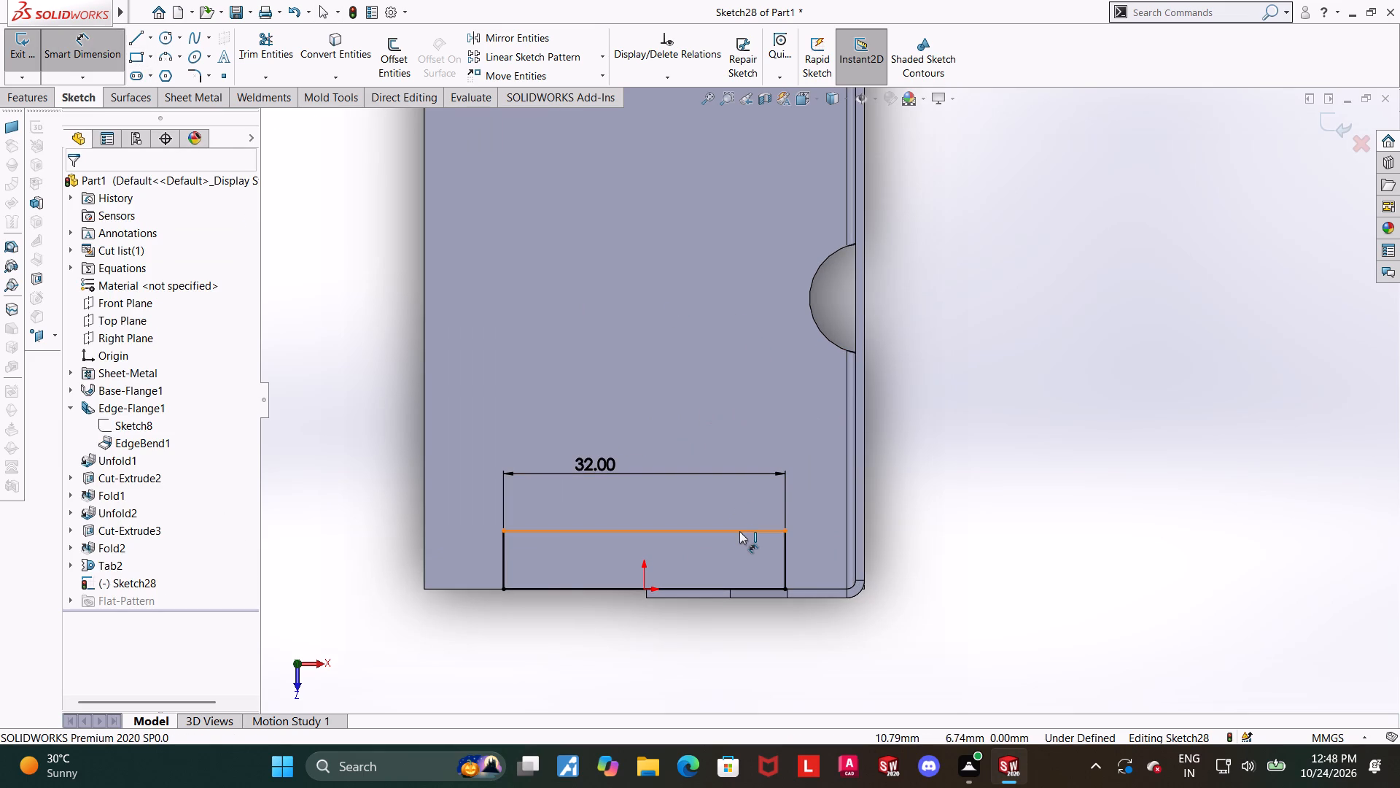
{"action": "left_click", "coordinate": [739, 531]}
{"action": "left_click", "coordinate": [549, 591]}
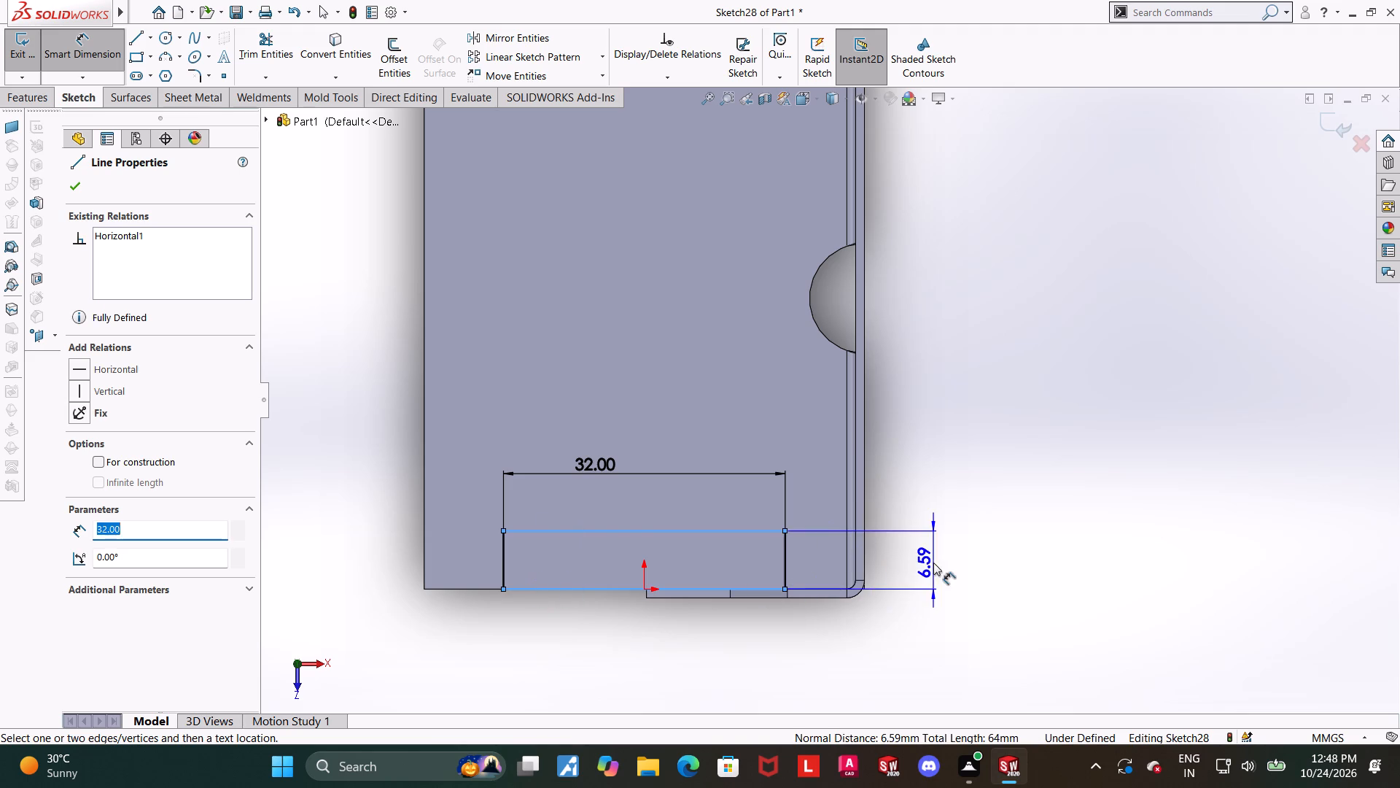
{"action": "left_click", "coordinate": [933, 563]}
{"action": "type", "text": "4.5"}
{"action": "key", "text": "Return"}
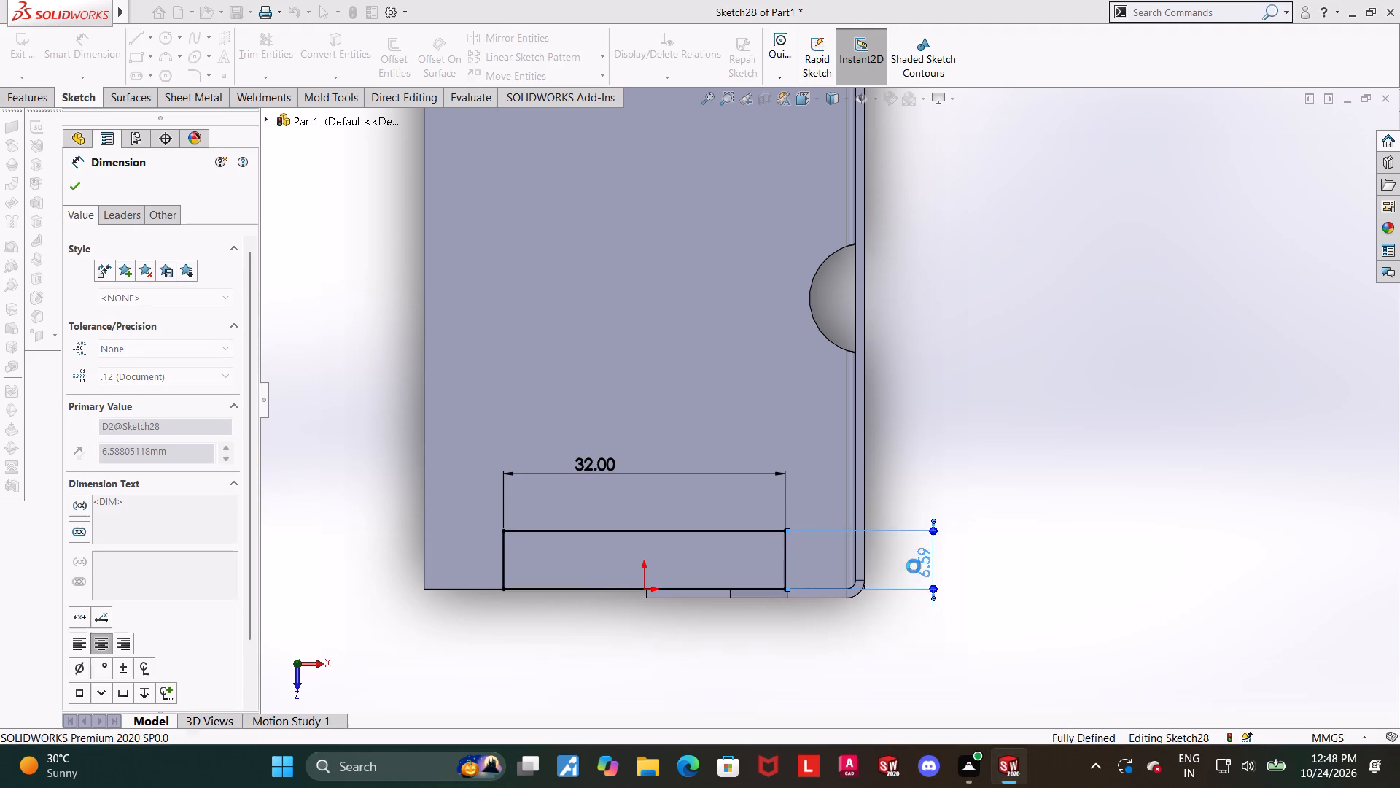
{"action": "left_click", "coordinate": [1041, 519]}
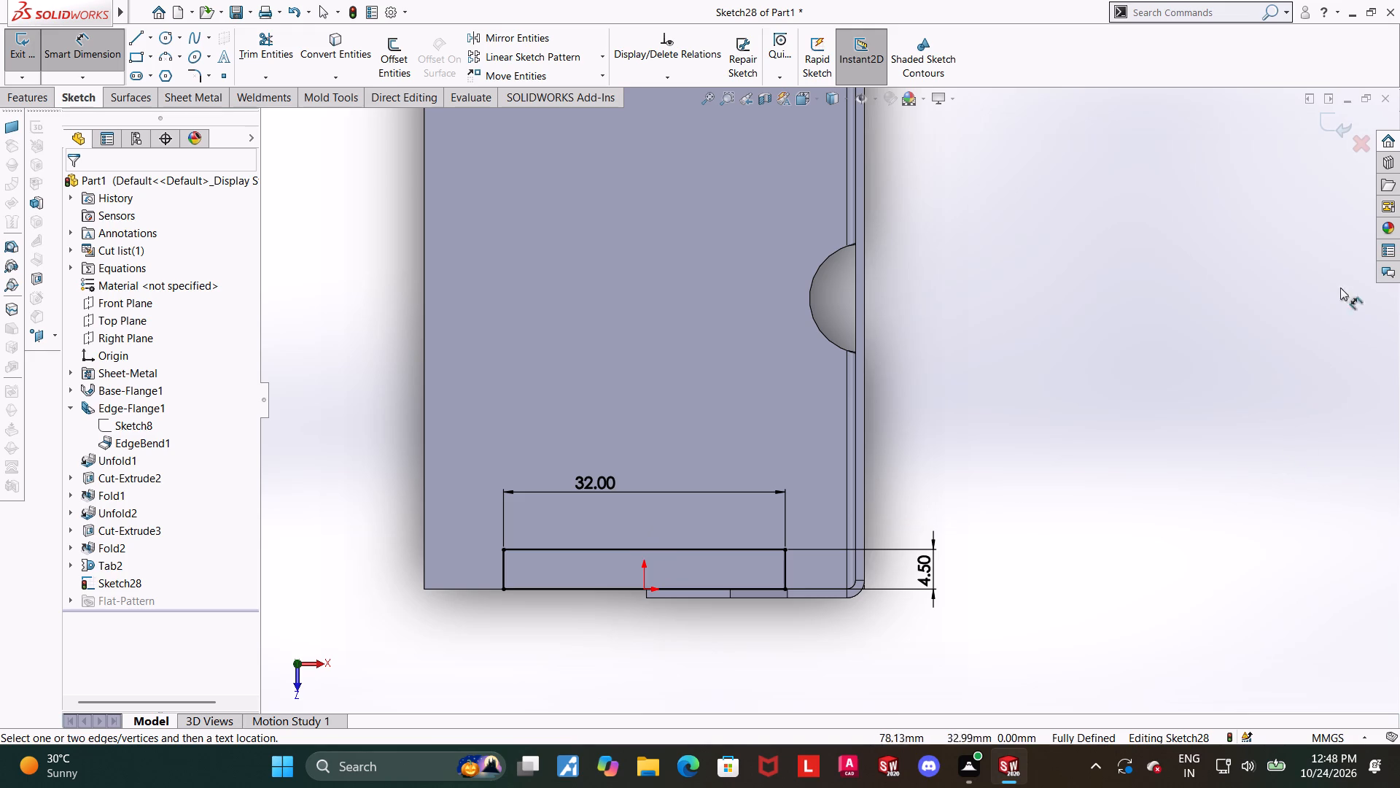
{"action": "left_click", "coordinate": [1333, 137]}
Cut the rectangle through the base with a blind Extruded Cut linked to the sheet thickness, keeping Normal cut on.
{"action": "middle_click_drag", "start_coordinate": [1019, 448], "coordinate": [1009, 359]}
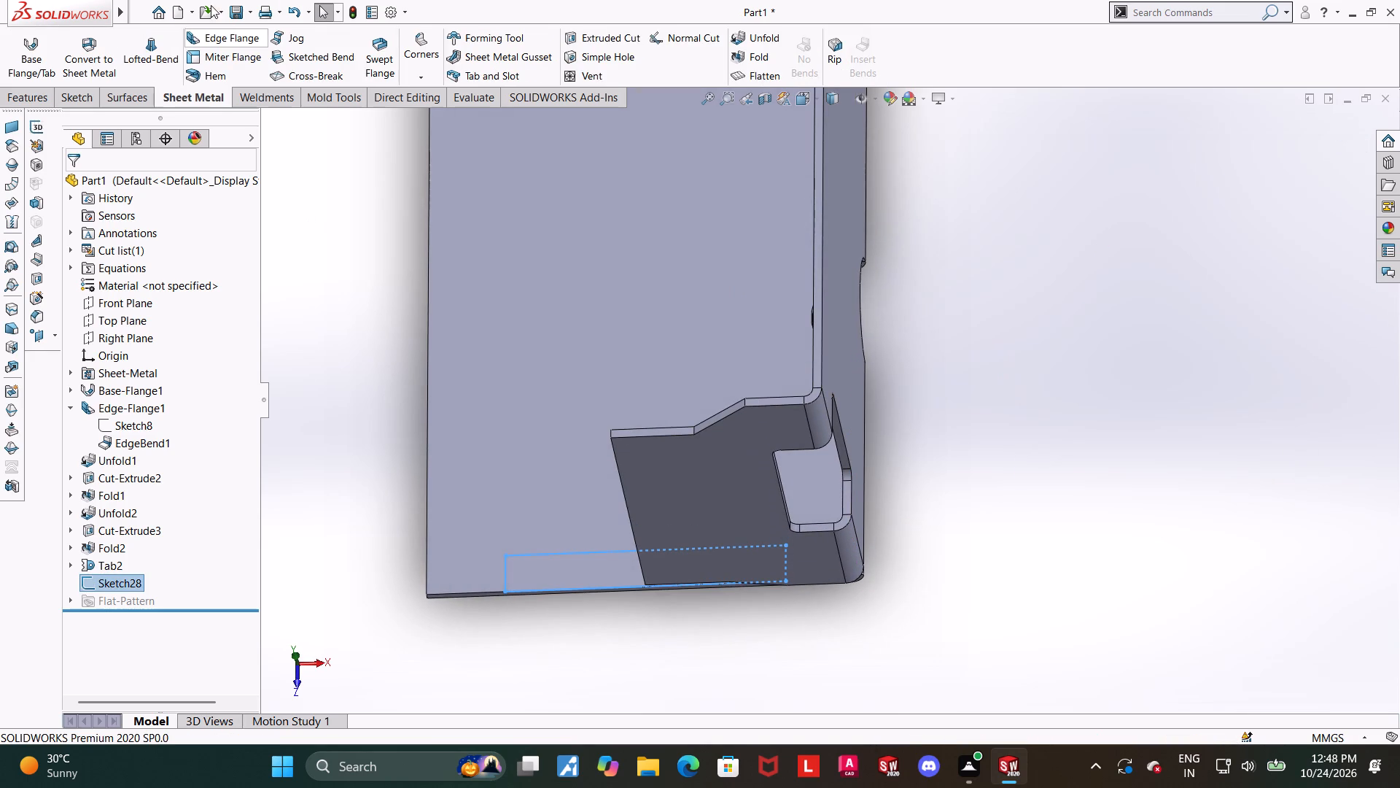
{"action": "left_click", "coordinate": [623, 34]}
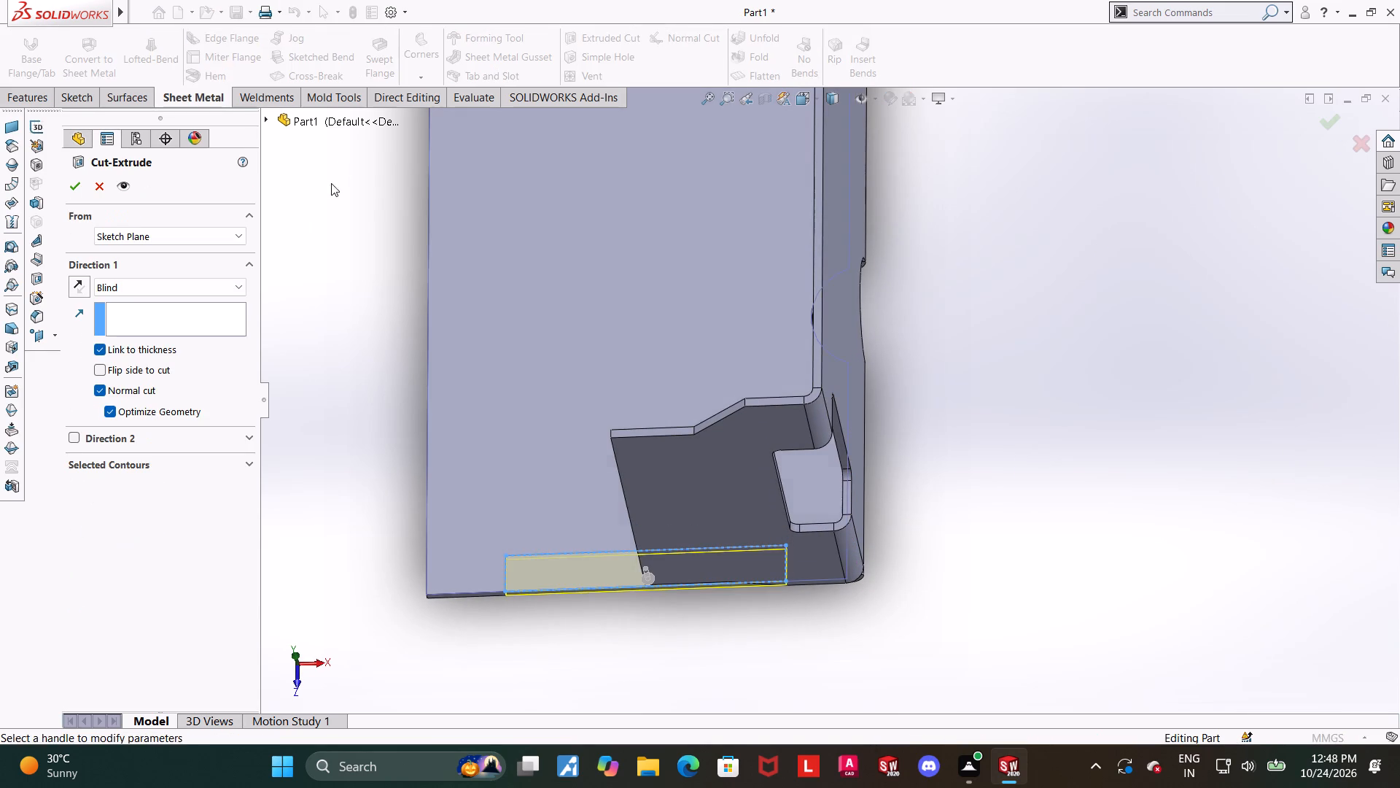
{"action": "middle_click_drag", "start_coordinate": [551, 380], "coordinate": [556, 234]}
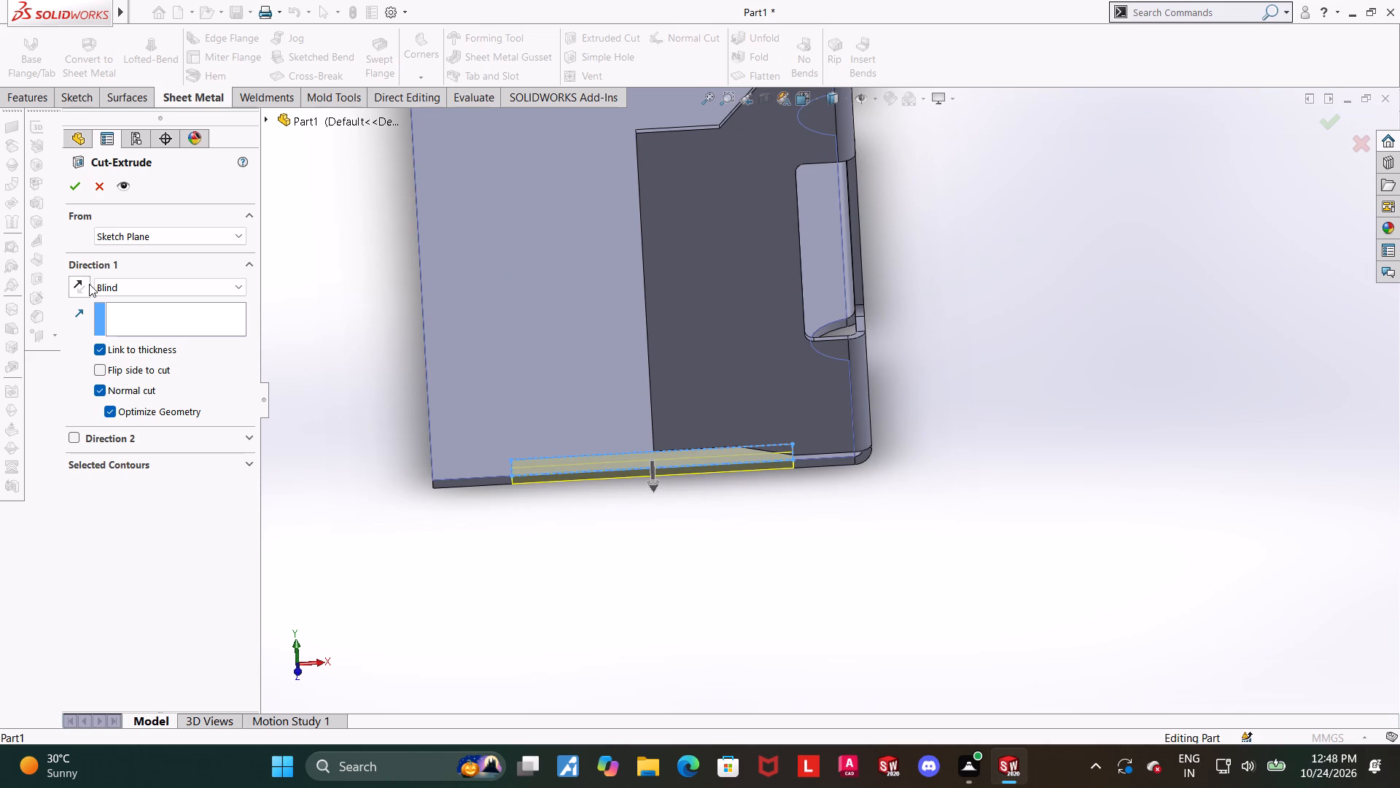
{"action": "left_click", "coordinate": [74, 188]}
{"action": "left_click", "coordinate": [581, 573]}
Examine the new notch in the base's end edge and check its sketch dimensions in a view normal to the sketch.
{"action": "middle_click_drag", "start_coordinate": [604, 474], "coordinate": [612, 514]}
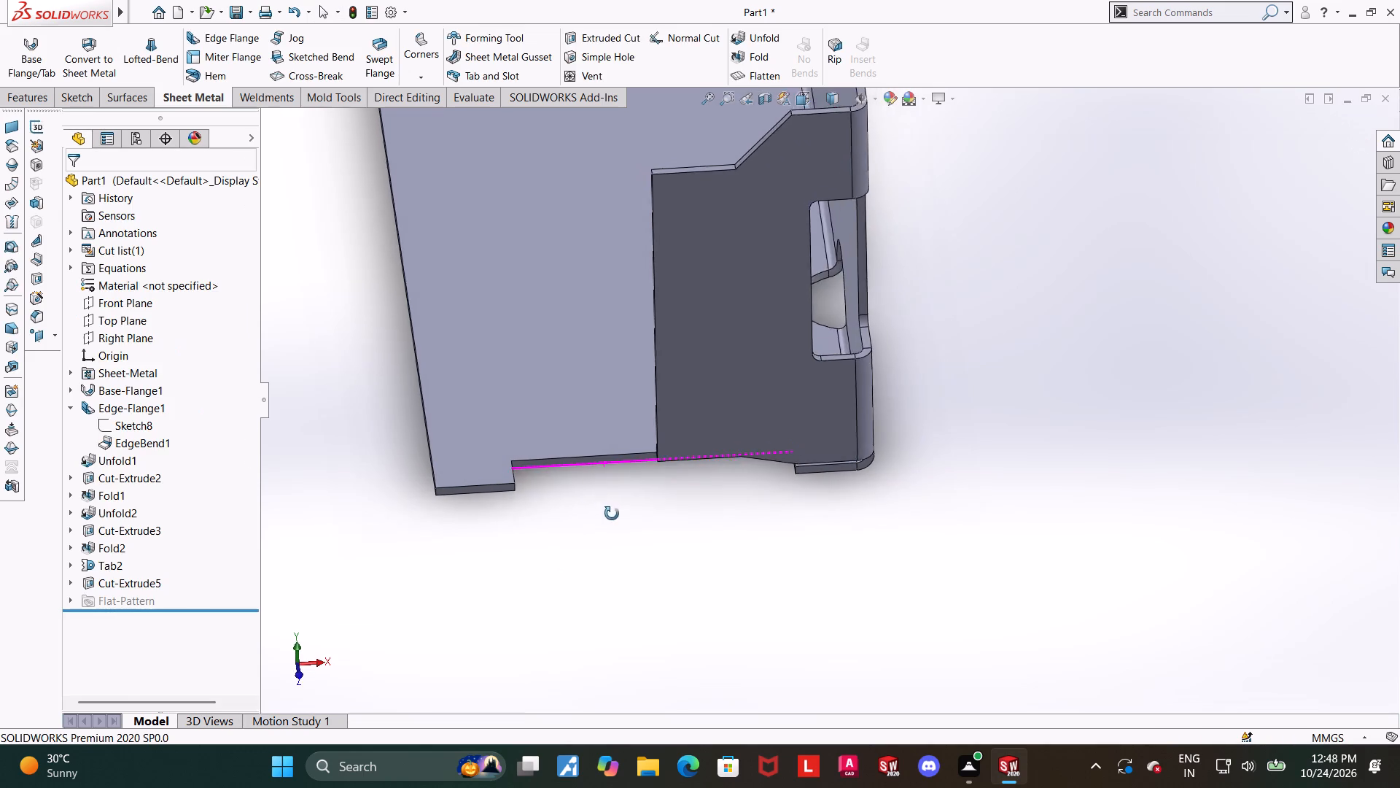
{"action": "middle_click_drag", "start_coordinate": [612, 514], "coordinate": [629, 551]}
{"action": "scroll", "coordinate": [615, 469], "scroll_direction": "down", "scroll_amount": 4}
{"action": "left_click", "coordinate": [74, 584]}
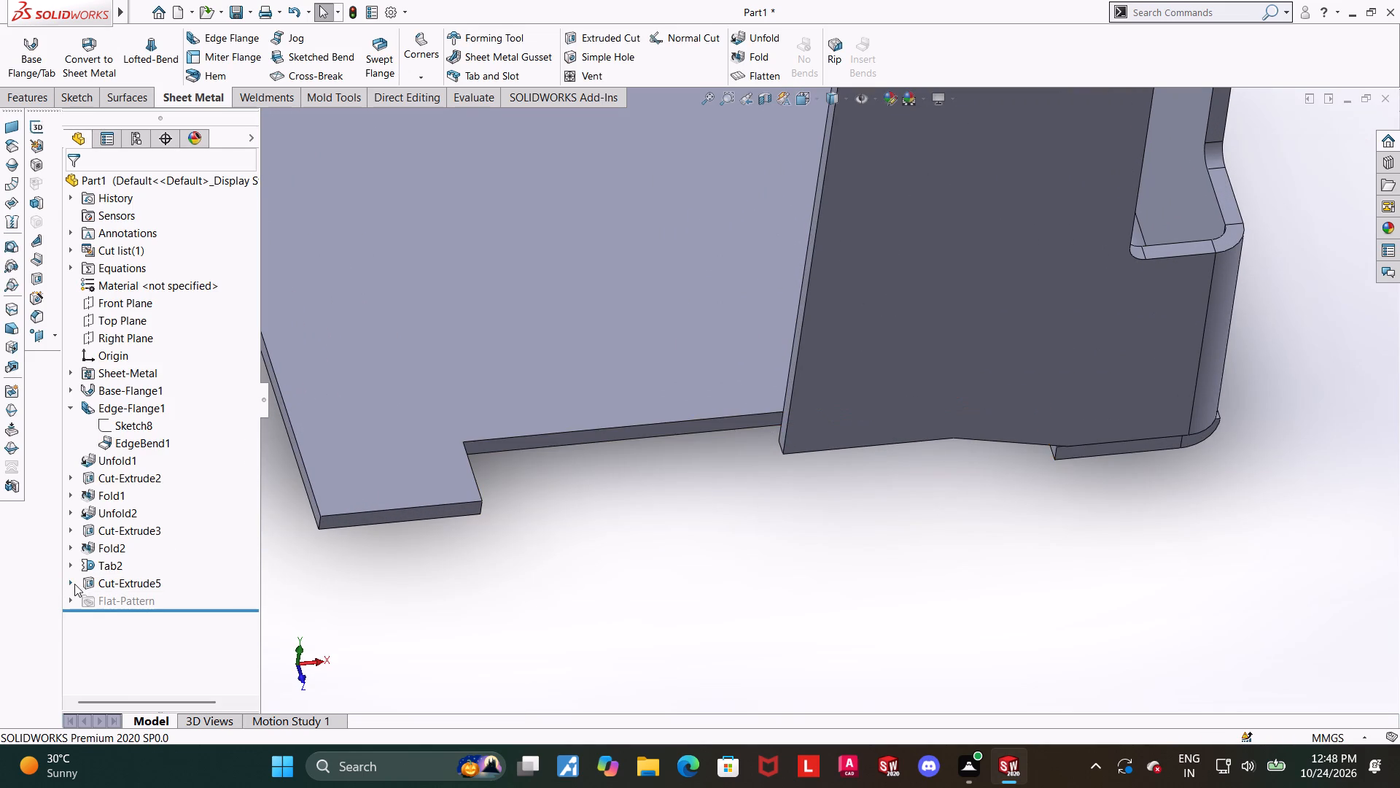
{"action": "left_click", "coordinate": [105, 598]}
{"action": "left_click", "coordinate": [167, 580]}
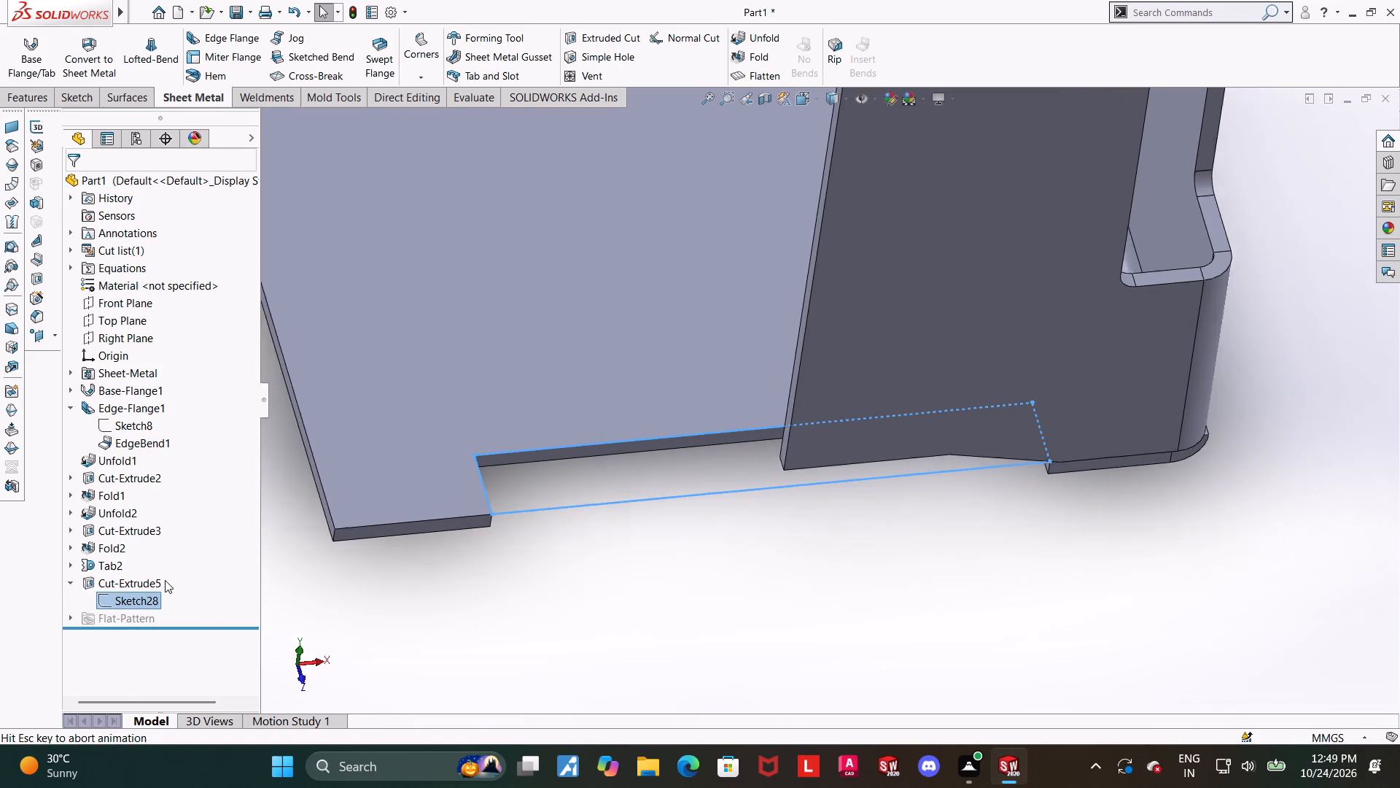
{"action": "scroll", "coordinate": [936, 643], "scroll_direction": "down", "scroll_amount": 2}
{"action": "scroll", "coordinate": [752, 664], "scroll_direction": "down", "scroll_amount": 2}
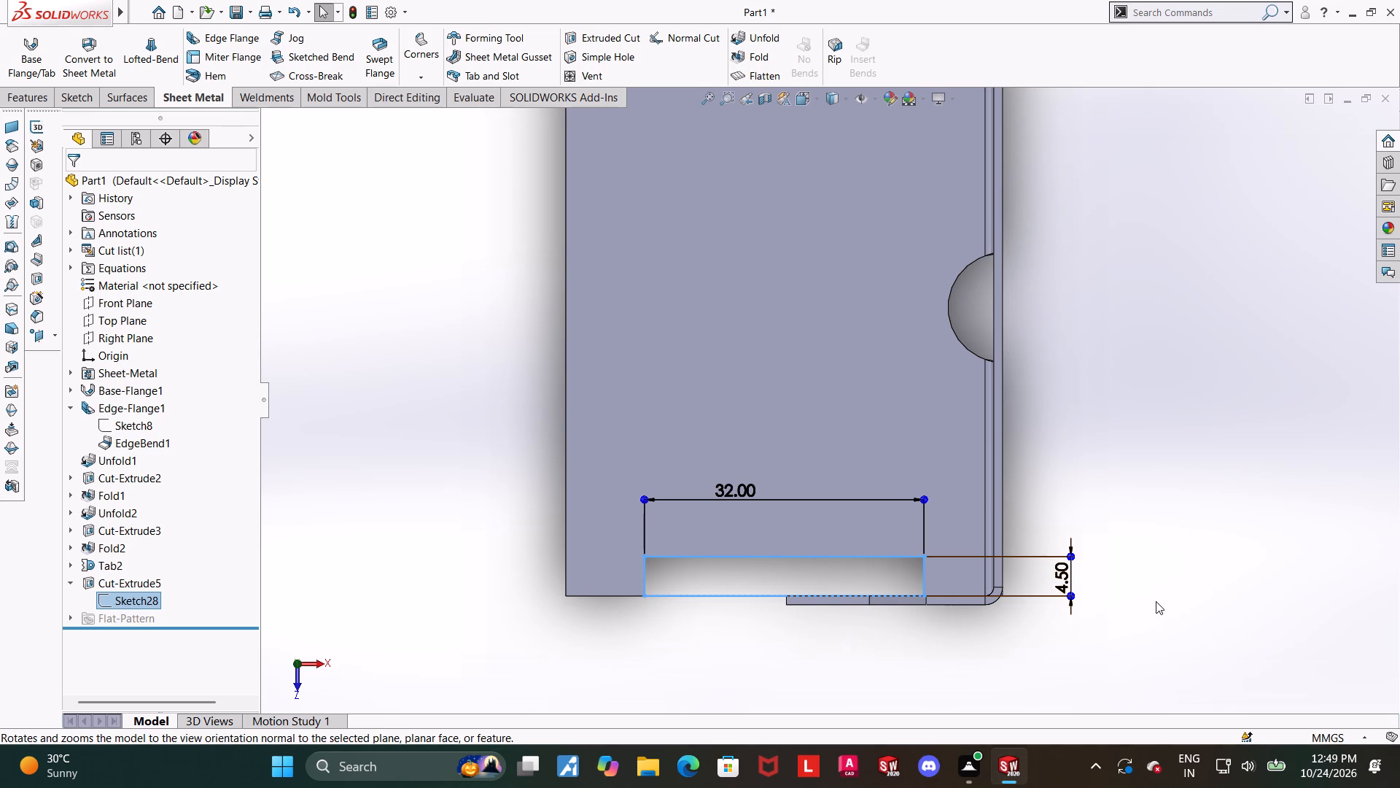
{"action": "left_click", "coordinate": [1047, 652]}
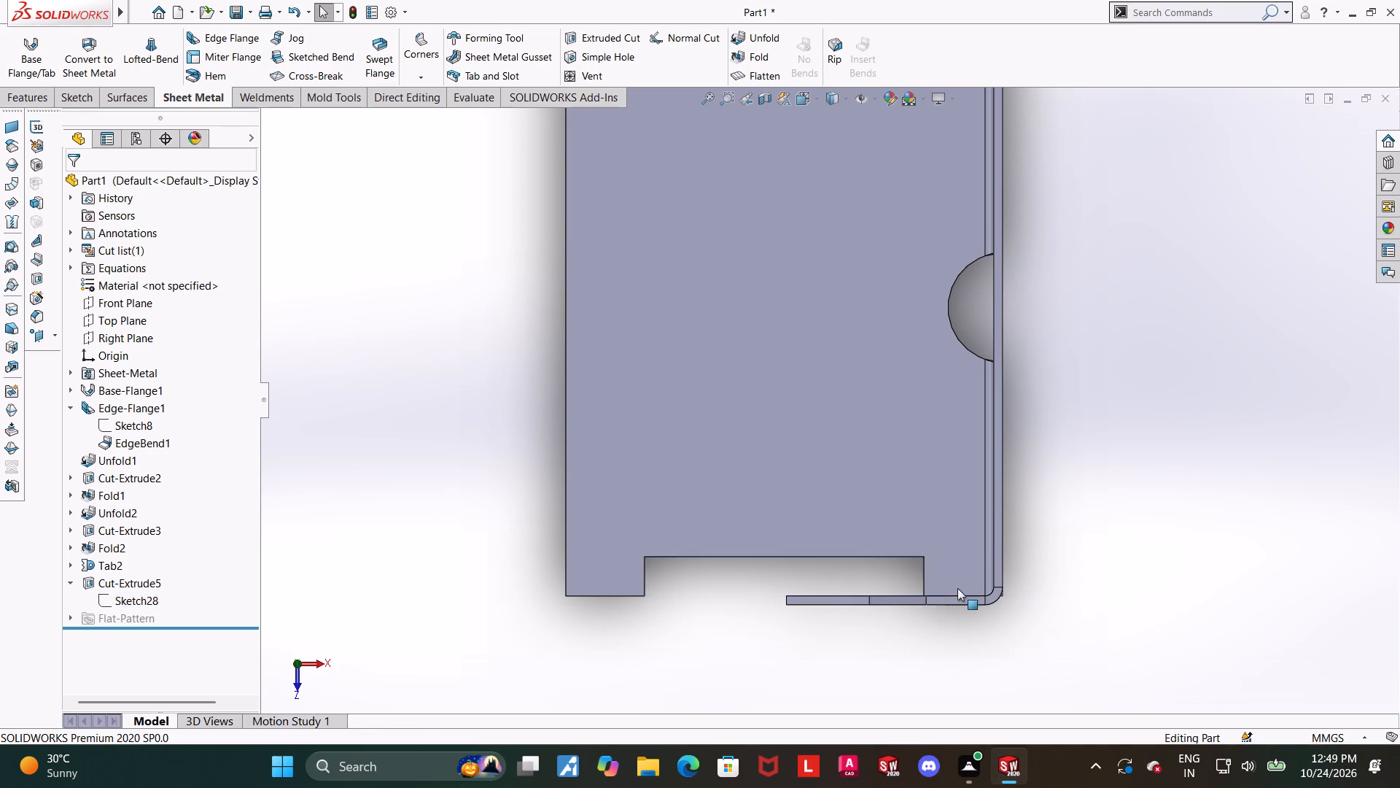
{"action": "scroll", "coordinate": [957, 588], "scroll_direction": "down", "scroll_amount": 3}
{"action": "left_click", "coordinate": [120, 587]}
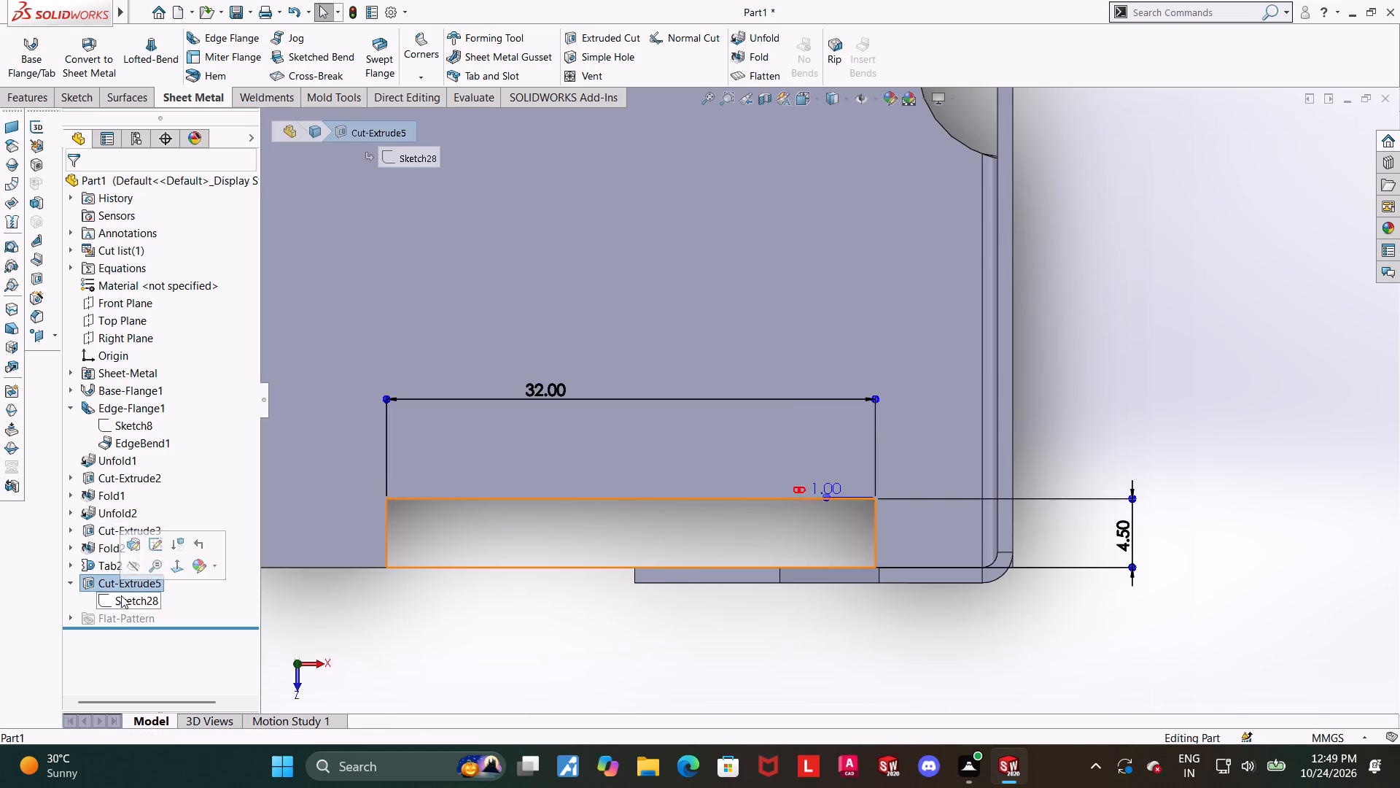
{"action": "left_click", "coordinate": [121, 595]}
Examine the notch's corner beneath the end flange up close, and the whole part from the inside and outside.
{"action": "middle_click_drag", "start_coordinate": [555, 626], "coordinate": [594, 379]}
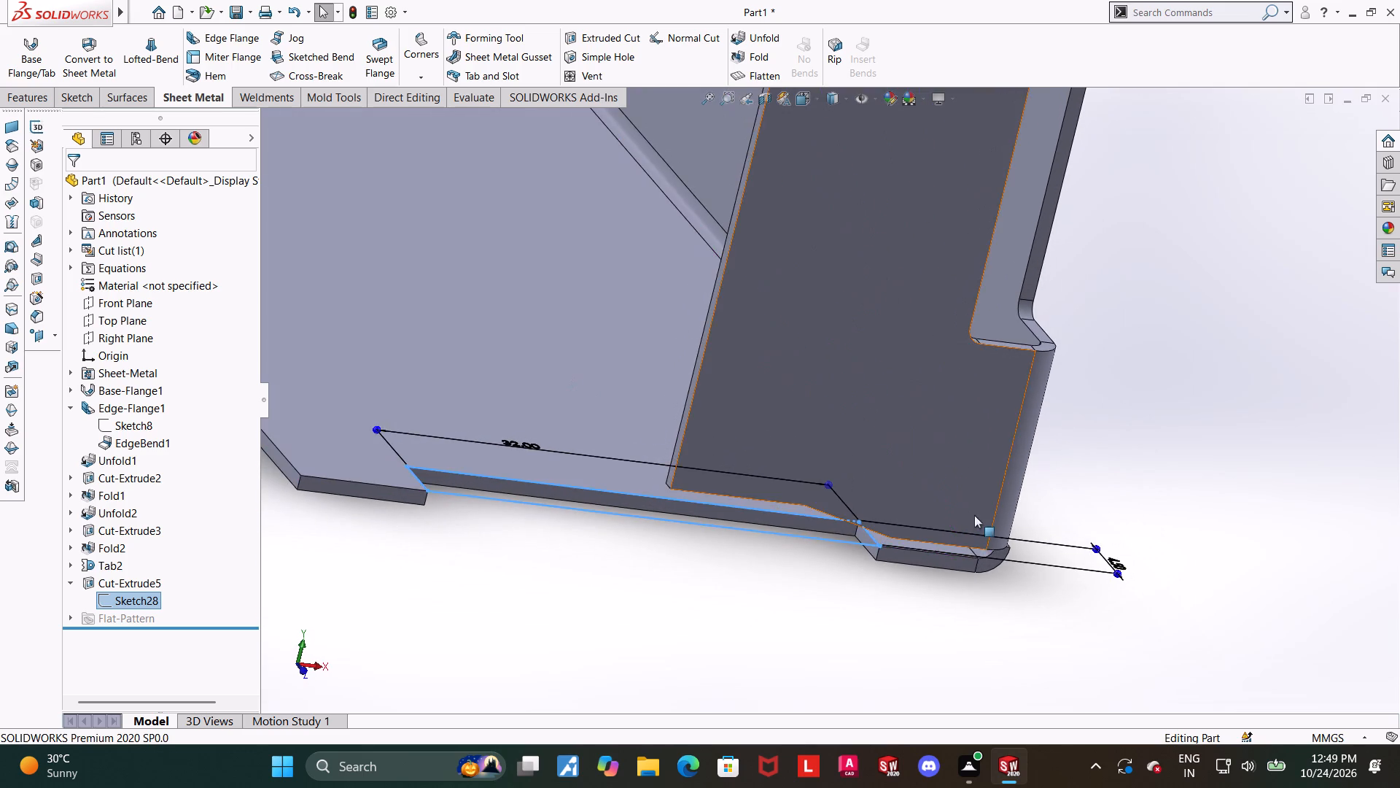
{"action": "scroll", "coordinate": [962, 599], "scroll_direction": "down", "scroll_amount": 5}
{"action": "scroll", "coordinate": [861, 428], "scroll_direction": "down", "scroll_amount": 6}
{"action": "scroll", "coordinate": [861, 428], "scroll_direction": "up", "scroll_amount": 6}
{"action": "scroll", "coordinate": [925, 457], "scroll_direction": "up", "scroll_amount": 1}
{"action": "middle_click_drag", "start_coordinate": [921, 461], "coordinate": [898, 498]}
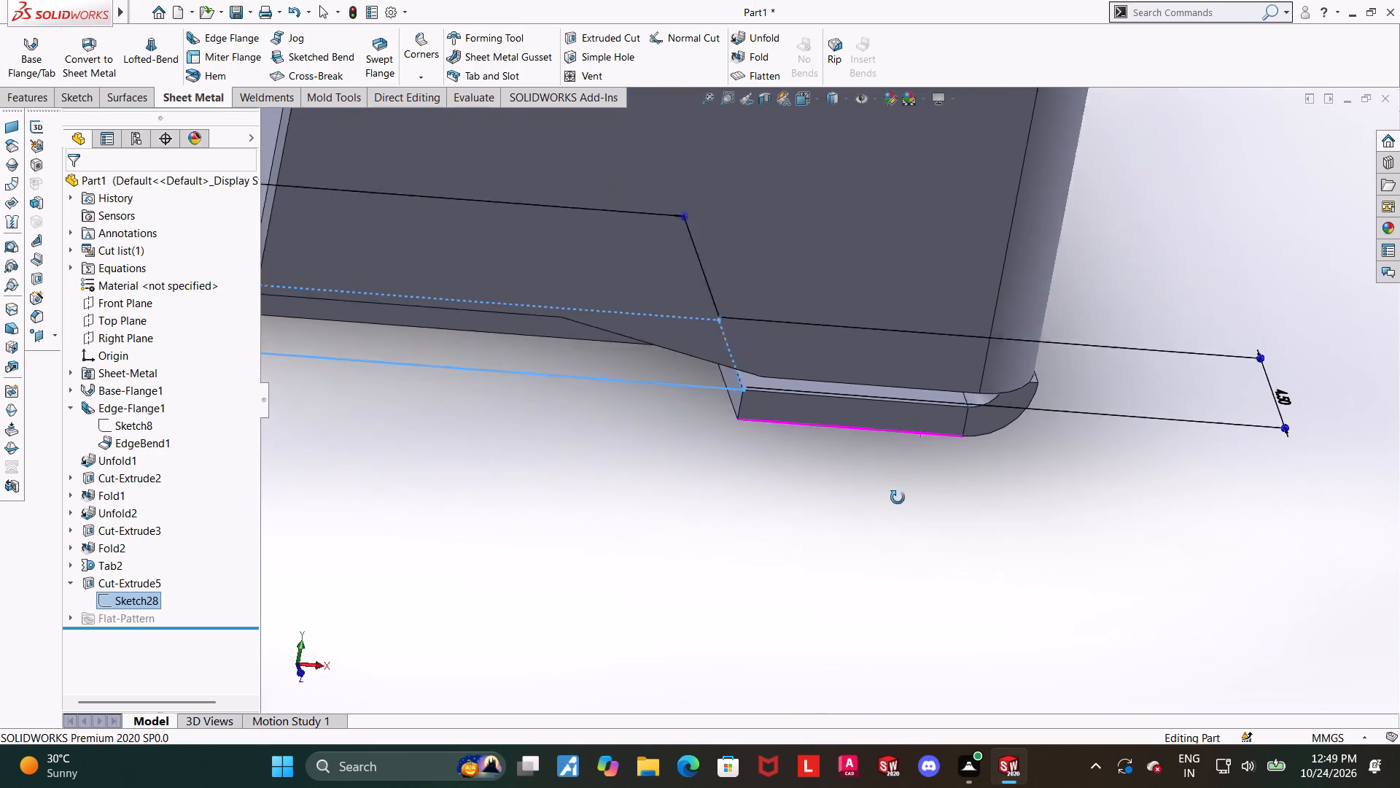
{"action": "middle_click_drag", "start_coordinate": [898, 498], "coordinate": [891, 516]}
{"action": "scroll", "coordinate": [904, 526], "scroll_direction": "up", "scroll_amount": 5}
{"action": "left_click", "coordinate": [848, 505]}
{"action": "scroll", "coordinate": [719, 428], "scroll_direction": "down", "scroll_amount": 1}
{"action": "scroll", "coordinate": [726, 429], "scroll_direction": "up", "scroll_amount": 7}
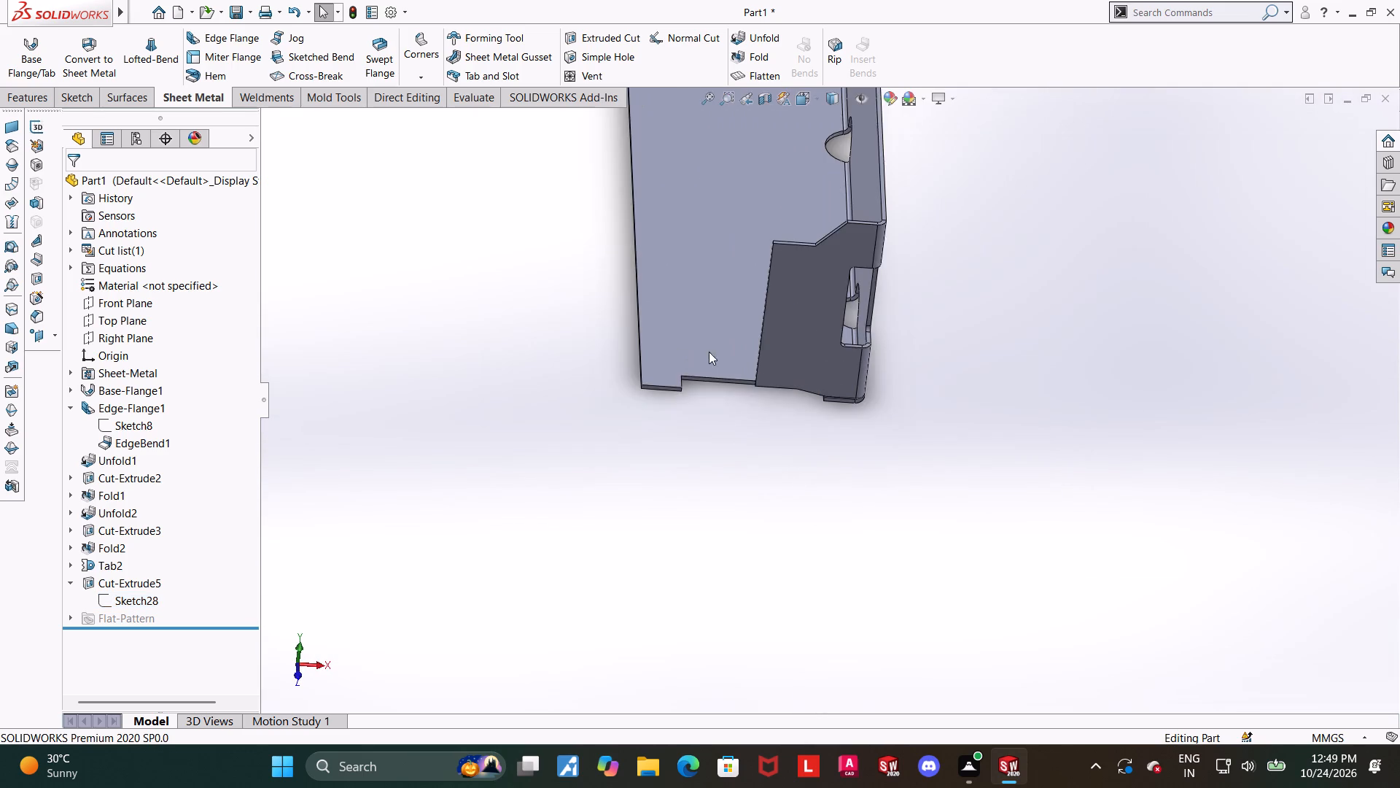
{"action": "scroll", "coordinate": [716, 320], "scroll_direction": "down", "scroll_amount": 3}
{"action": "scroll", "coordinate": [732, 351], "scroll_direction": "up", "scroll_amount": 6}
{"action": "scroll", "coordinate": [1018, 184], "scroll_direction": "down", "scroll_amount": 5}
{"action": "scroll", "coordinate": [819, 453], "scroll_direction": "up", "scroll_amount": 5}
{"action": "middle_click_drag", "start_coordinate": [772, 515], "coordinate": [792, 509]}
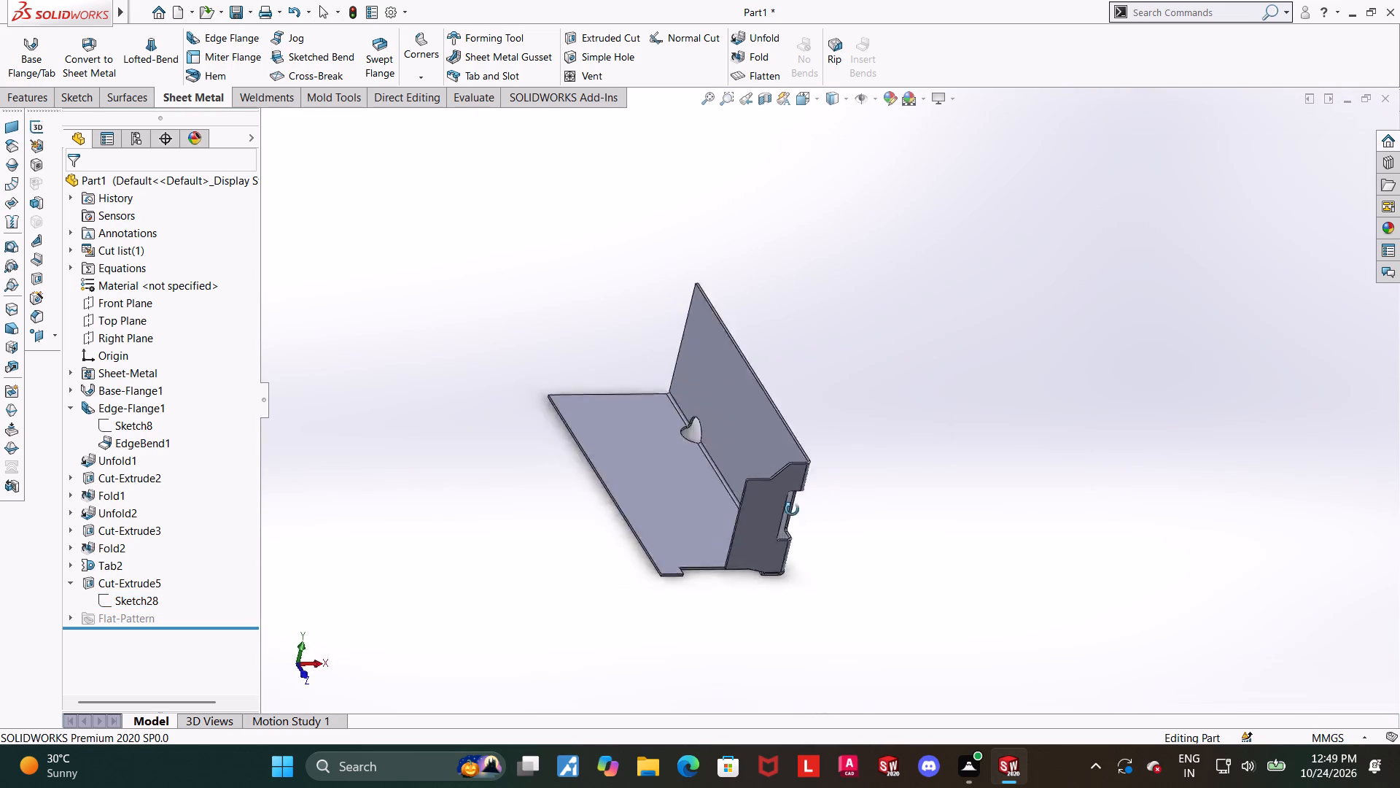
{"action": "middle_click_drag", "start_coordinate": [792, 509], "coordinate": [667, 498]}
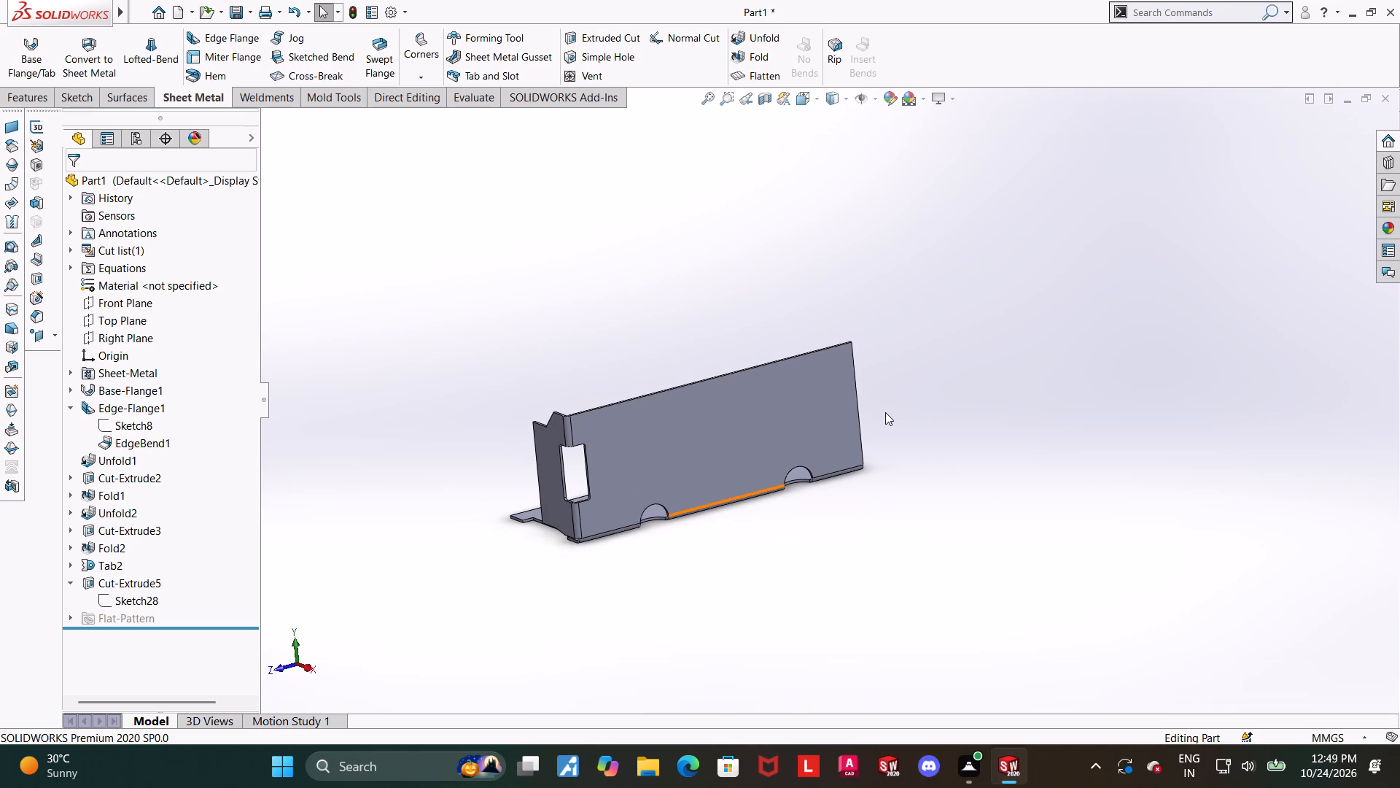
Place the bridge lance forming tool from the design library's lances folder on the long side wall, near its windowed end.
{"action": "scroll", "coordinate": [1097, 403], "scroll_direction": "up", "scroll_amount": 1}
{"action": "scroll", "coordinate": [587, 455], "scroll_direction": "down", "scroll_amount": 3}
{"action": "left_click", "coordinate": [1390, 166]}
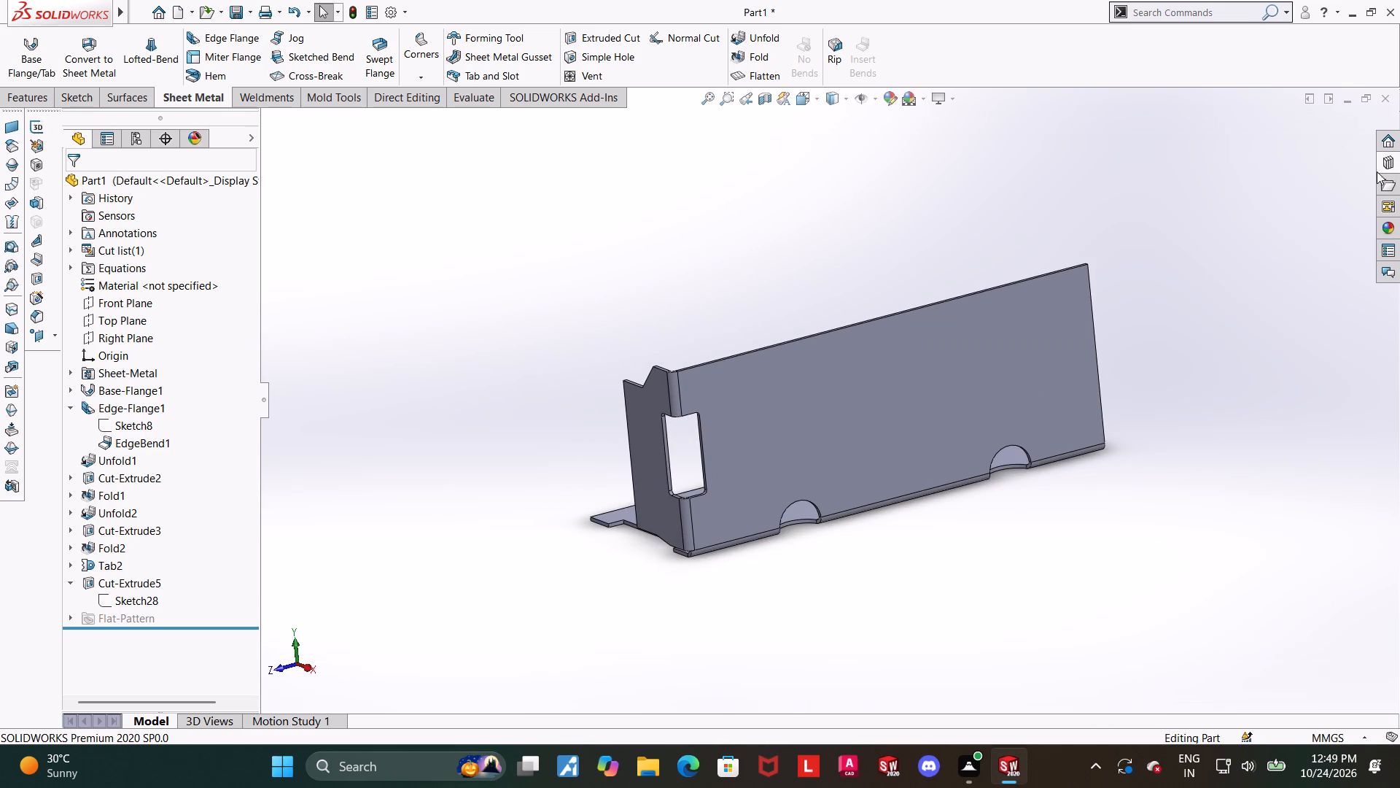
{"action": "left_click", "coordinate": [1152, 147]}
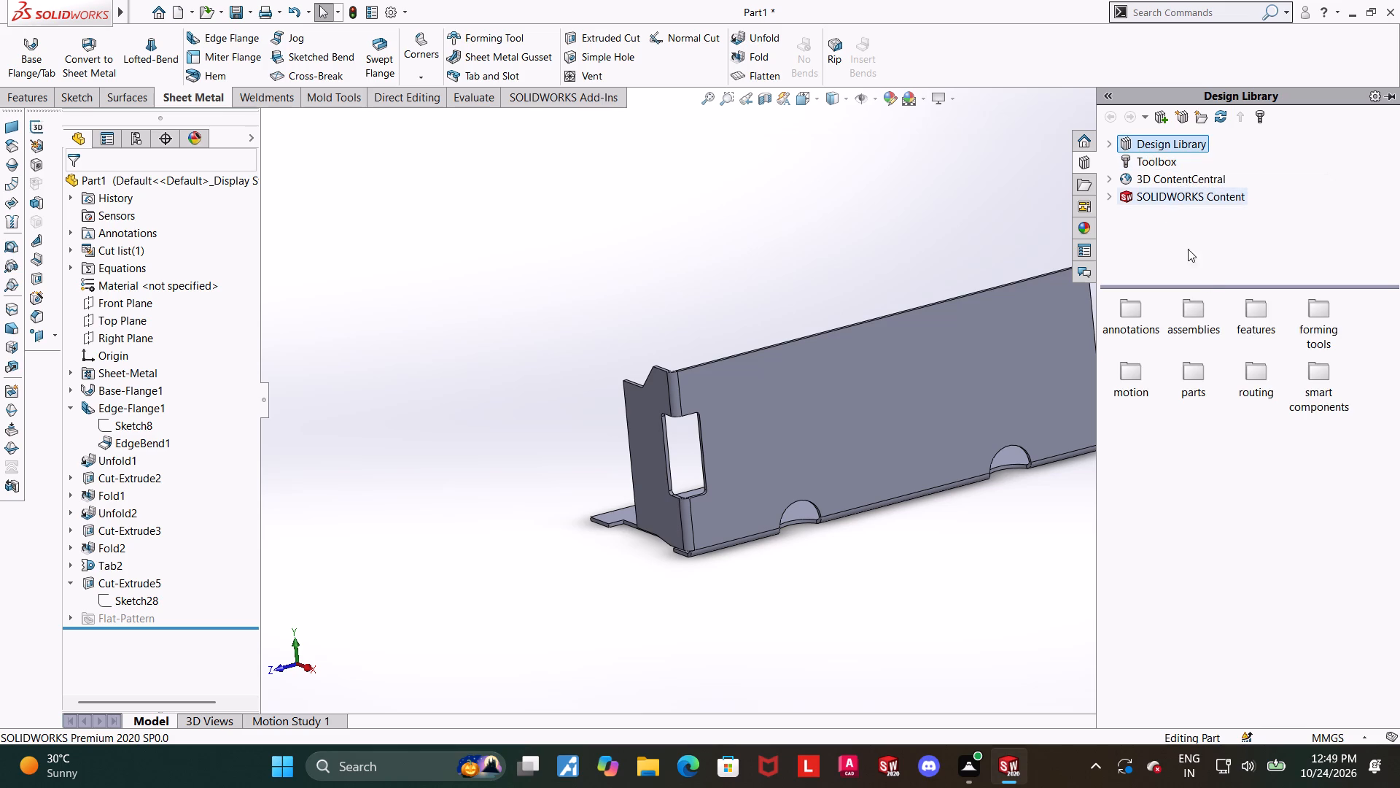
{"action": "scroll", "coordinate": [847, 441], "scroll_direction": "up", "scroll_amount": 4}
{"action": "scroll", "coordinate": [916, 414], "scroll_direction": "down", "scroll_amount": 2}
{"action": "scroll", "coordinate": [753, 398], "scroll_direction": "down", "scroll_amount": 2}
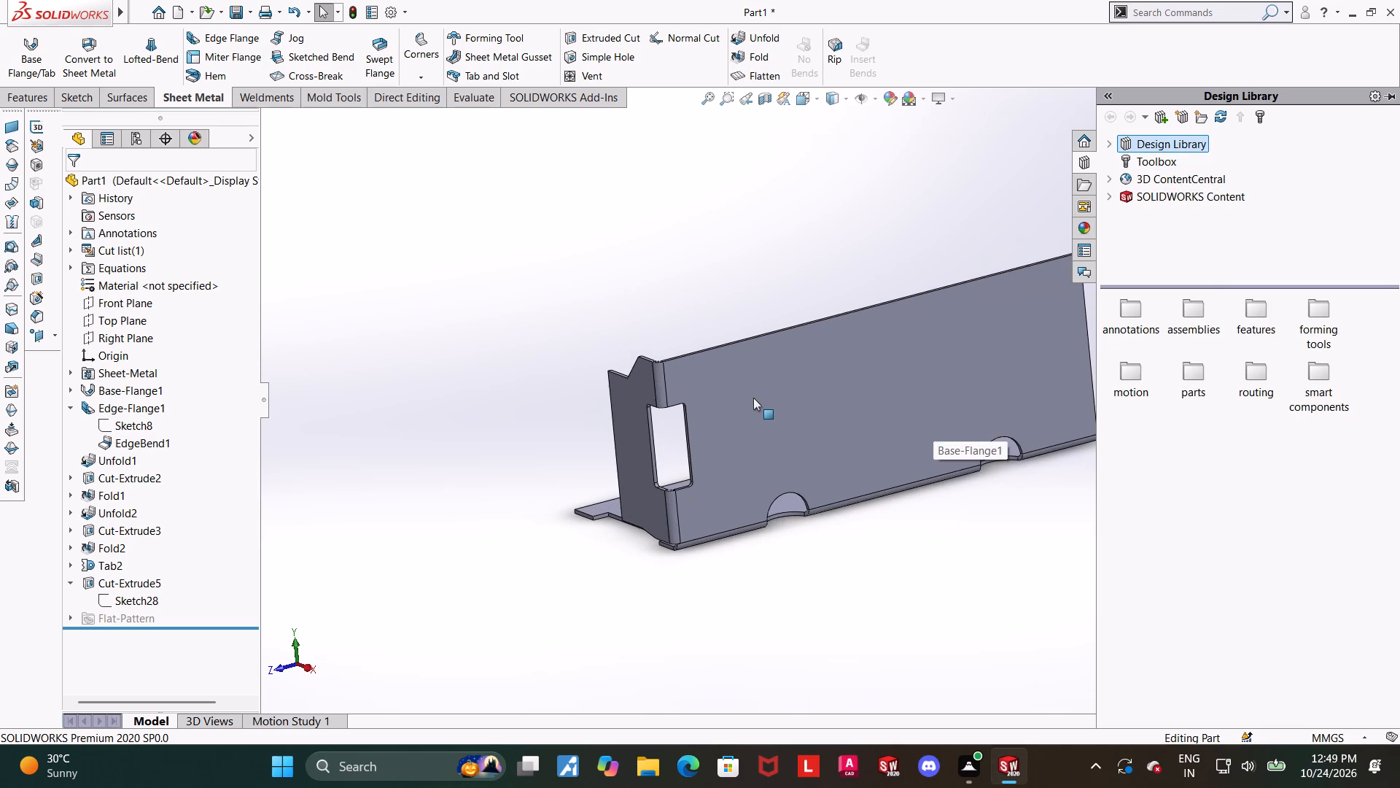
{"action": "scroll", "coordinate": [762, 412], "scroll_direction": "down", "scroll_amount": 1}
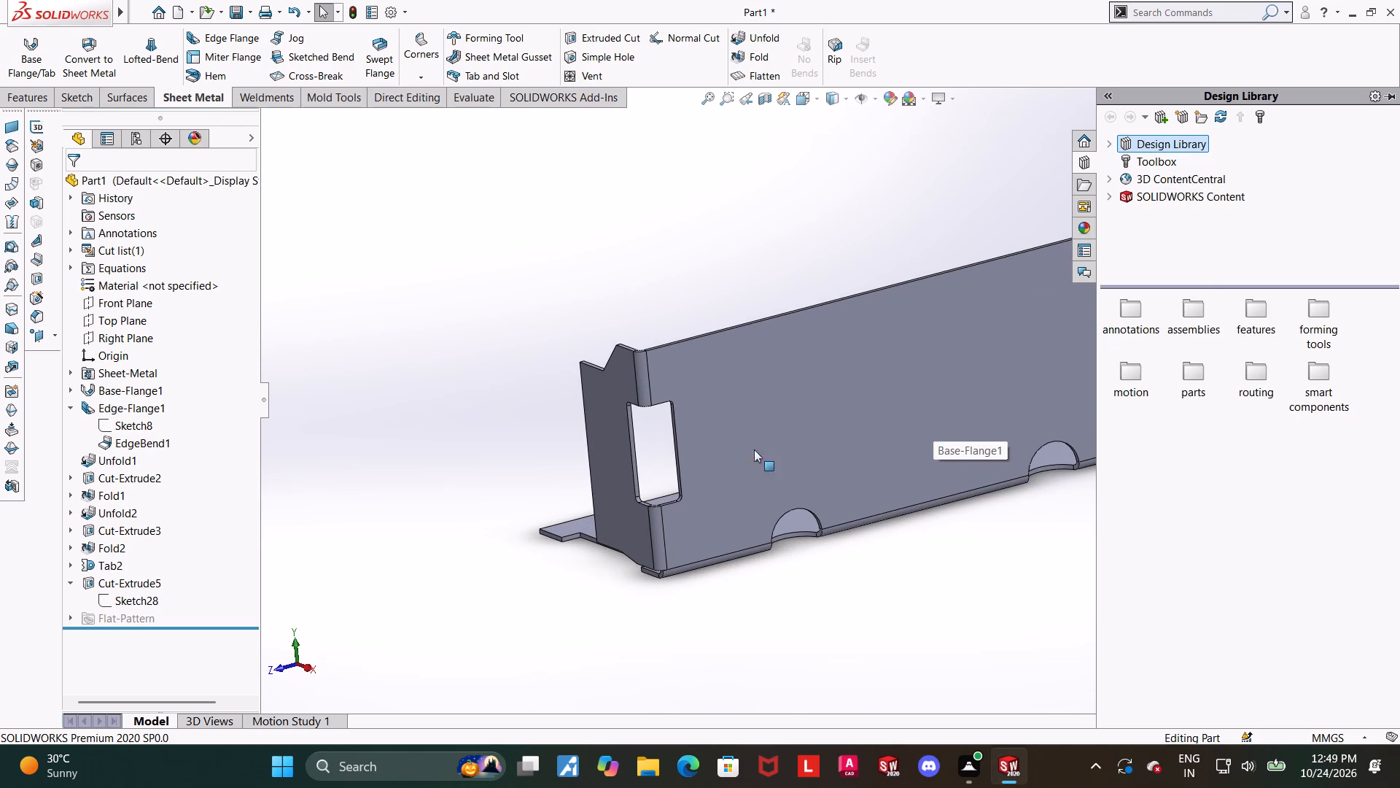
{"action": "double_click", "coordinate": [1310, 319]}
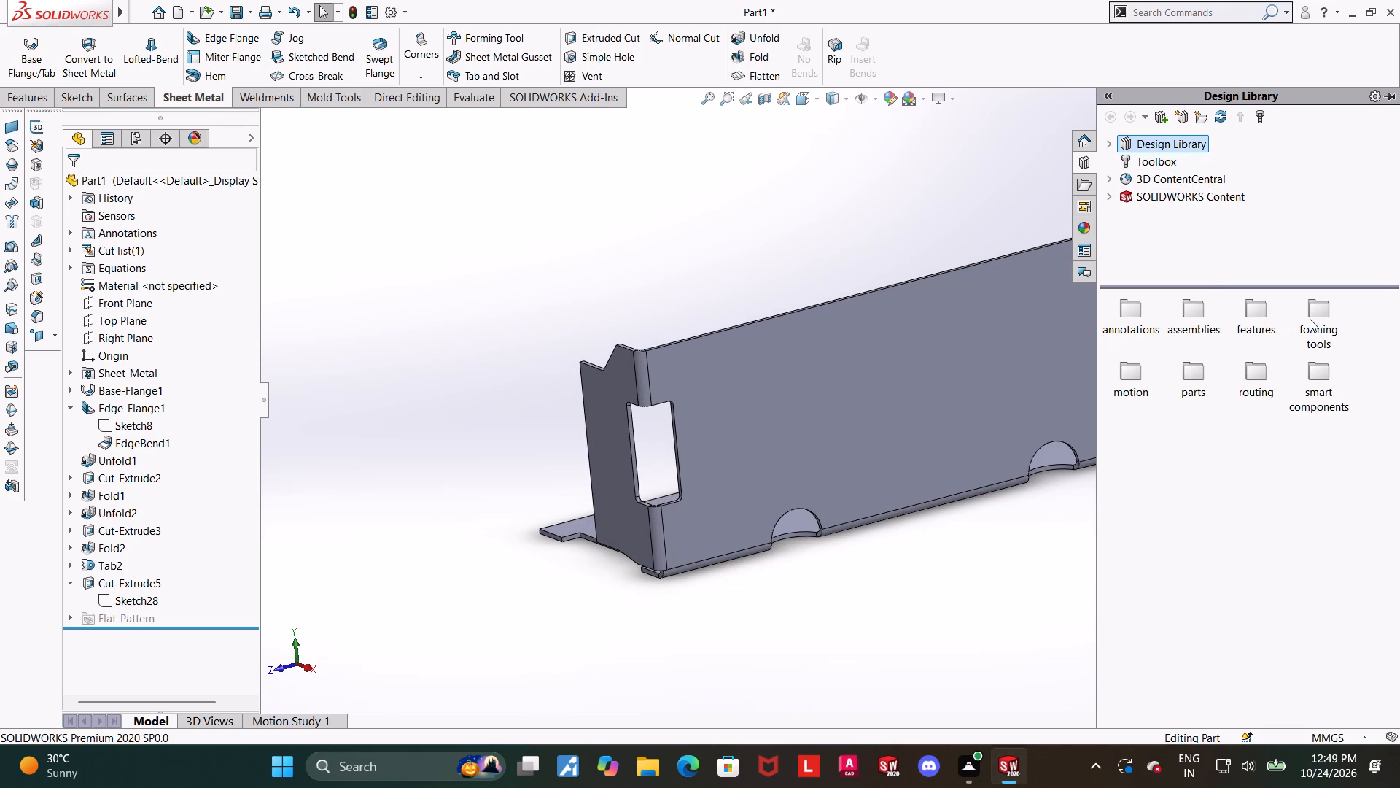
{"action": "double_click", "coordinate": [1264, 317]}
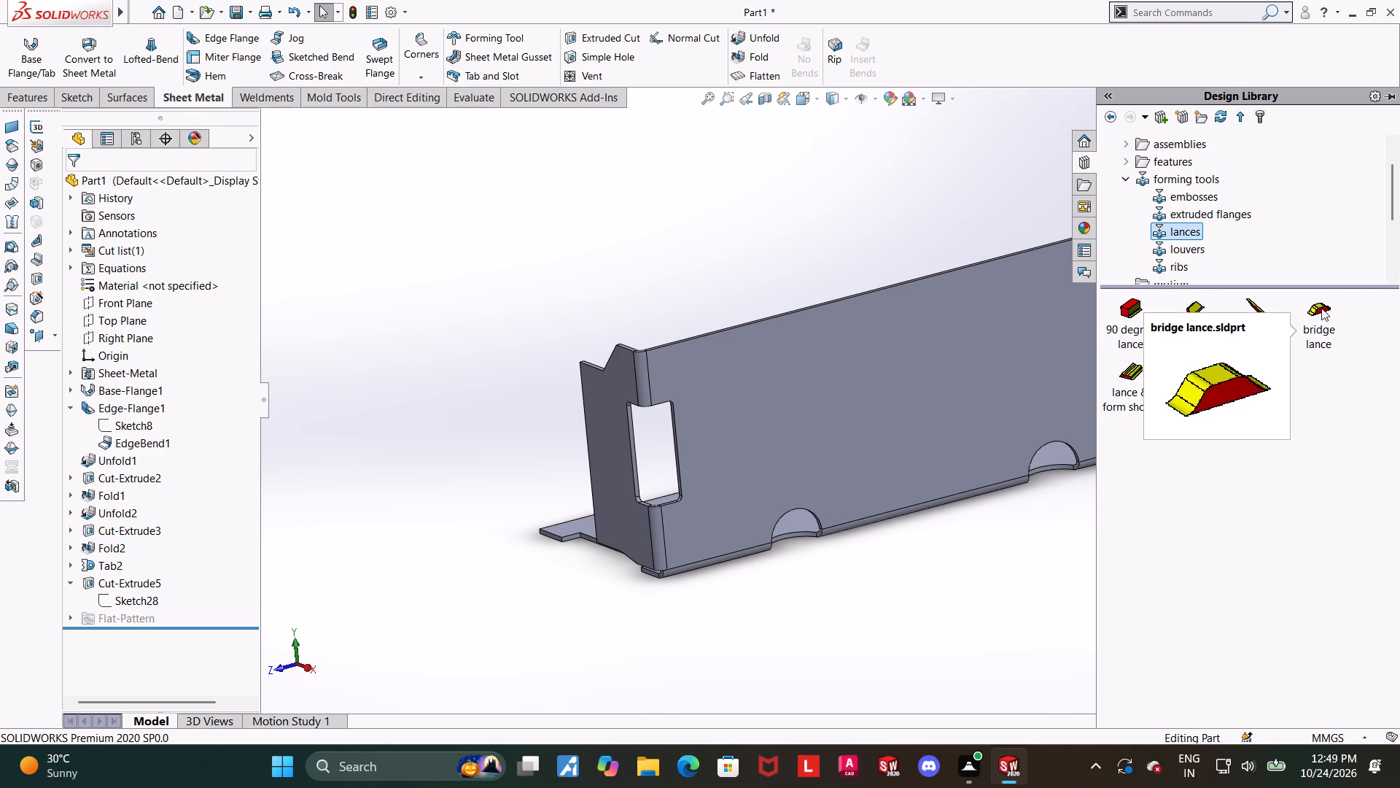
{"action": "left_click_drag", "start_coordinate": [1321, 308], "coordinate": [758, 423]}
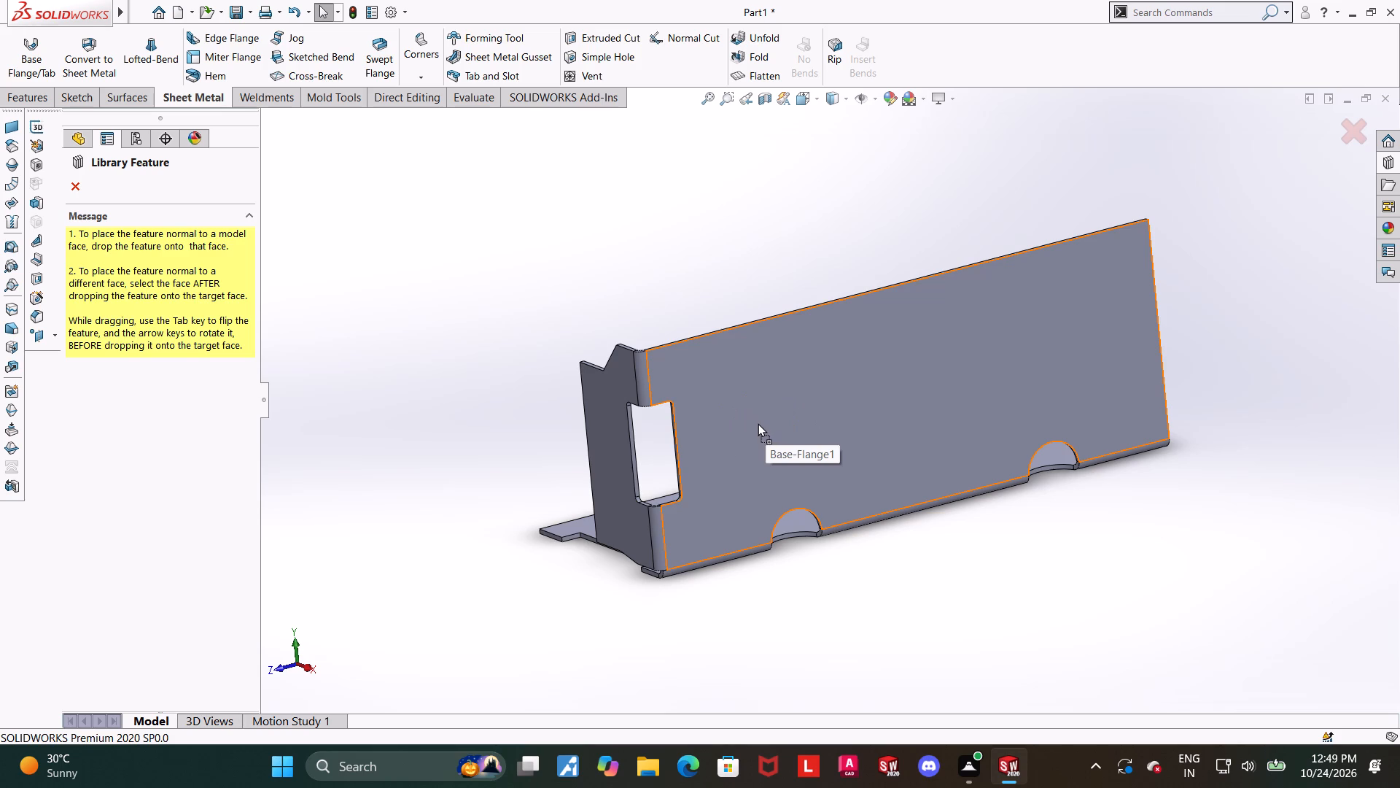
{"action": "left_click_drag", "start_coordinate": [758, 423], "coordinate": [761, 422]}
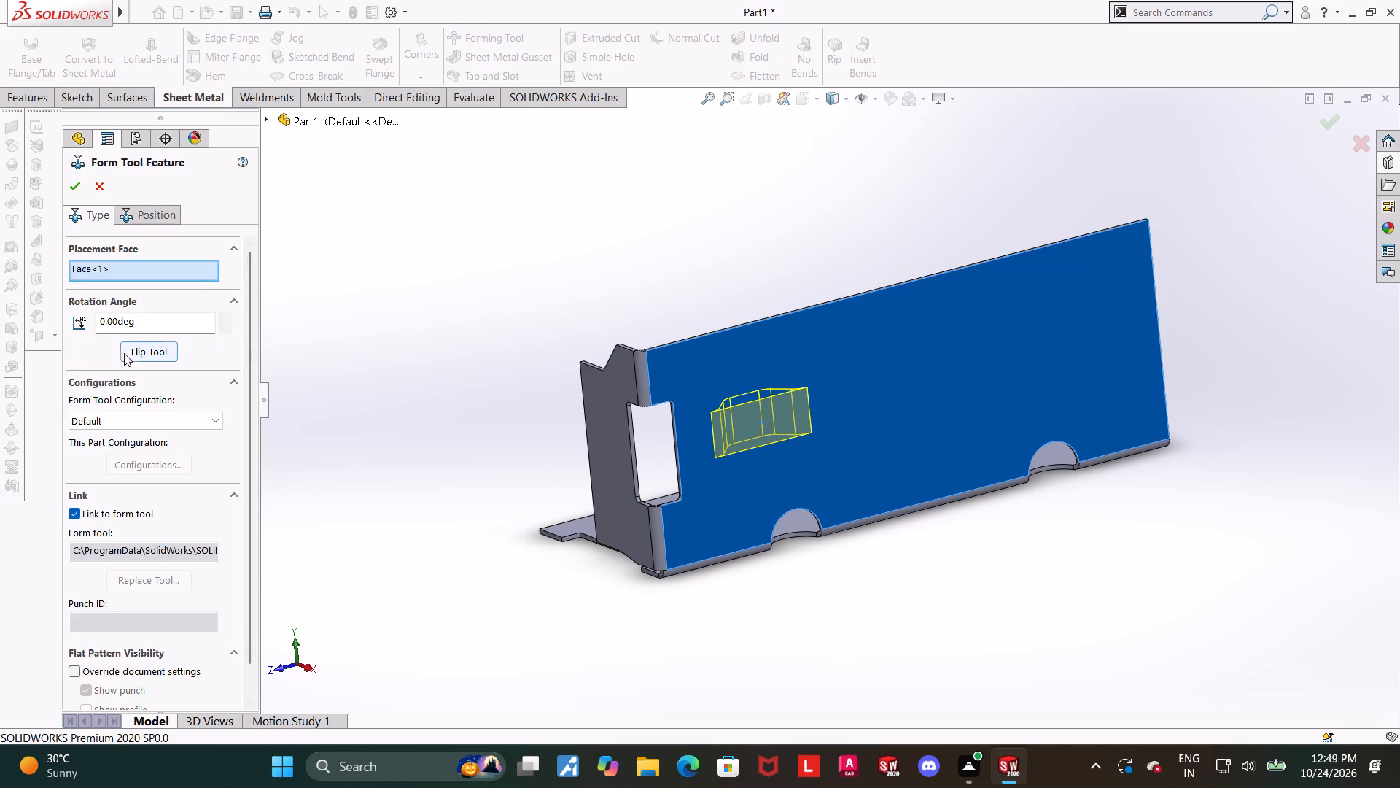
Flip the bridge lance tool to form toward the wall's other side and inspect its preview, keeping the rotation at 0 degrees.
{"action": "left_click", "coordinate": [126, 353]}
{"action": "middle_click_drag", "start_coordinate": [446, 284], "coordinate": [390, 286]}
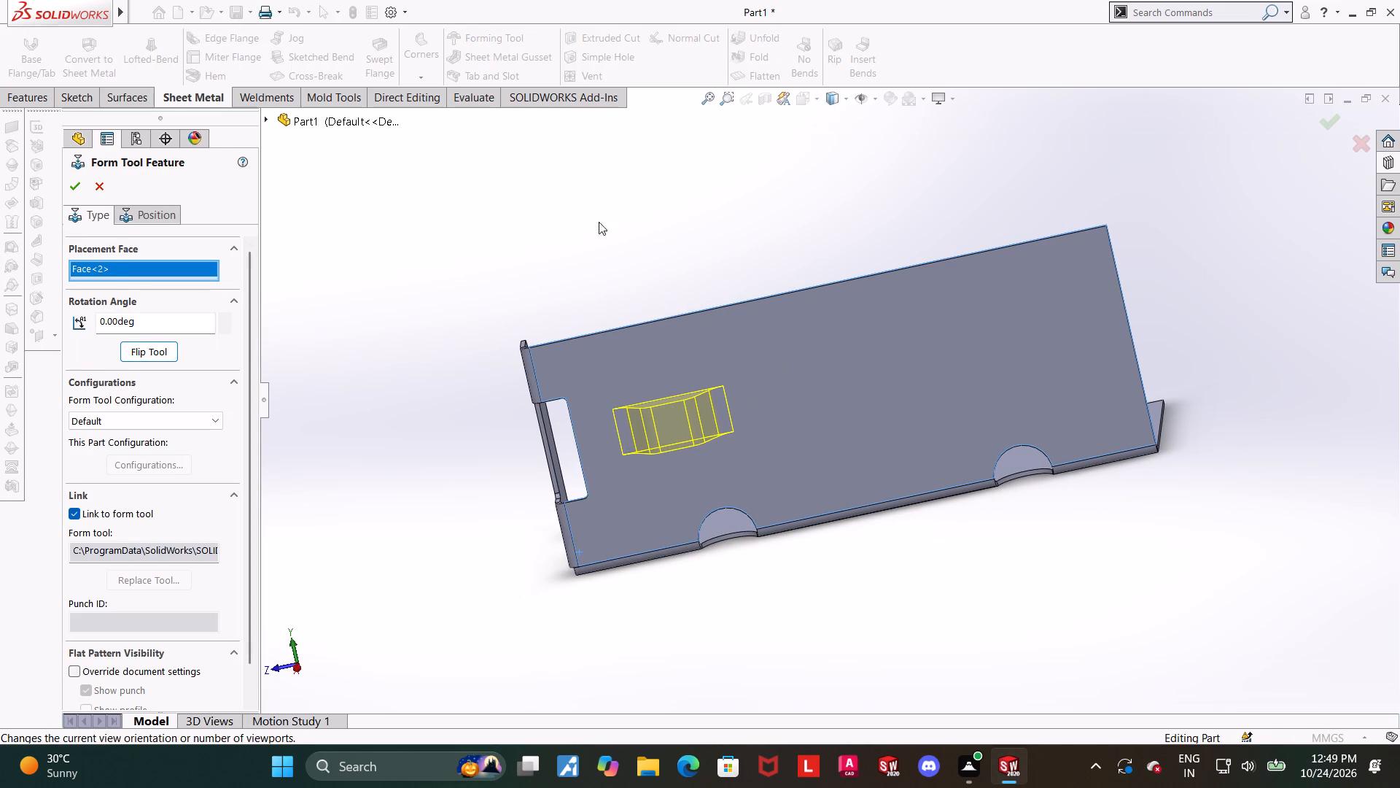
{"action": "middle_click_drag", "start_coordinate": [582, 228], "coordinate": [599, 301]}
{"action": "middle_click_drag", "start_coordinate": [597, 295], "coordinate": [600, 252]}
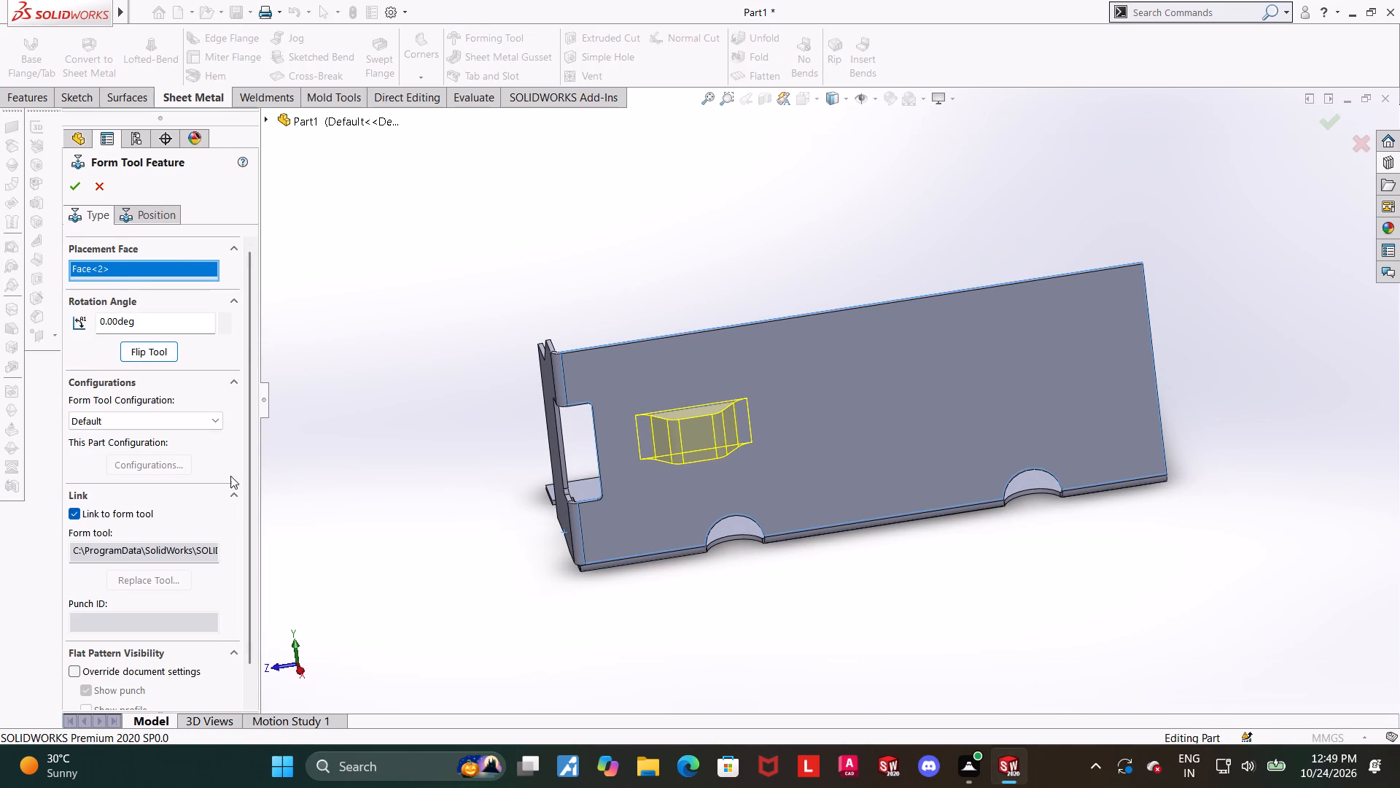
{"action": "left_click_drag", "start_coordinate": [248, 462], "coordinate": [246, 592]}
In the tool's position sketch, set the lance point 28.75 mm horizontally from the wall's windowed end edge.
{"action": "left_click", "coordinate": [154, 220]}
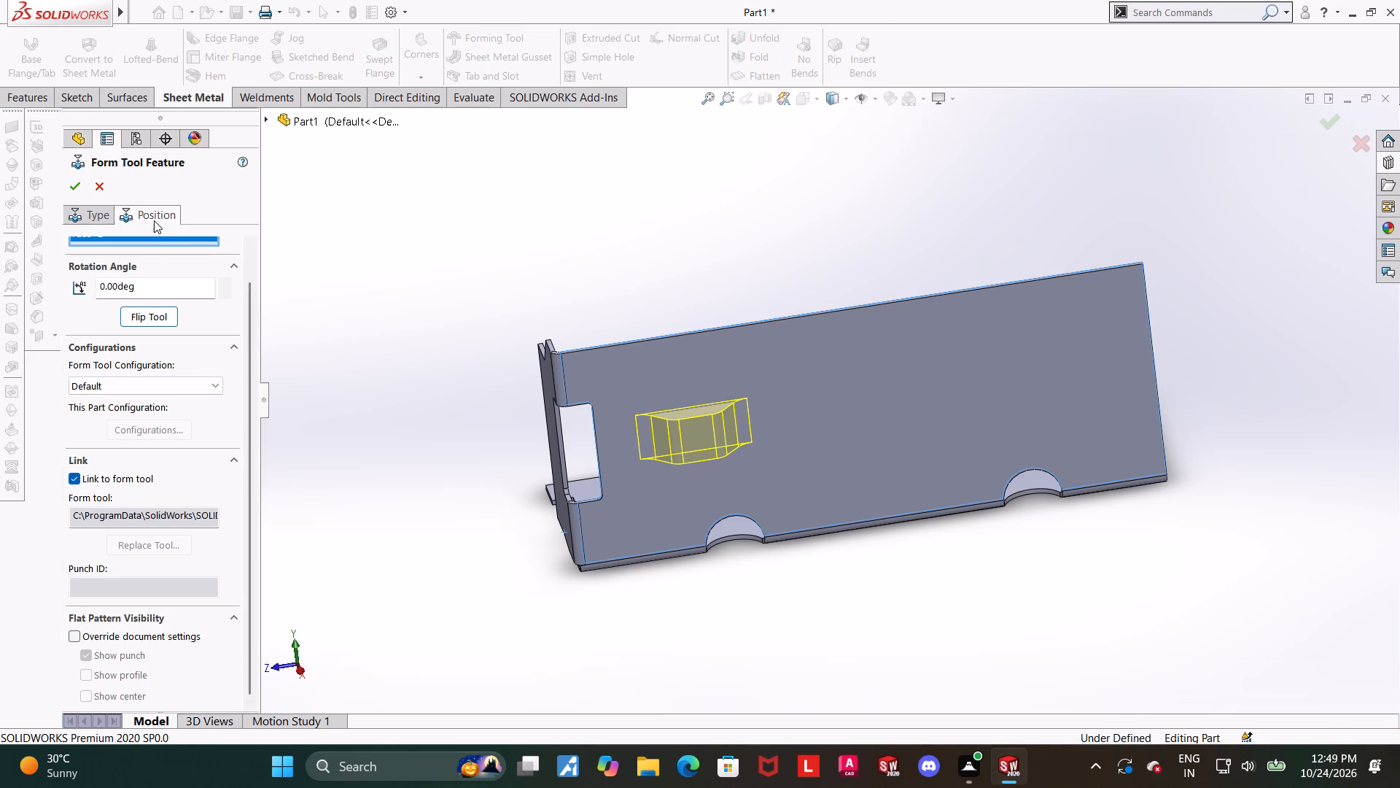
{"action": "left_click", "coordinate": [804, 103]}
{"action": "left_click", "coordinate": [658, 522]}
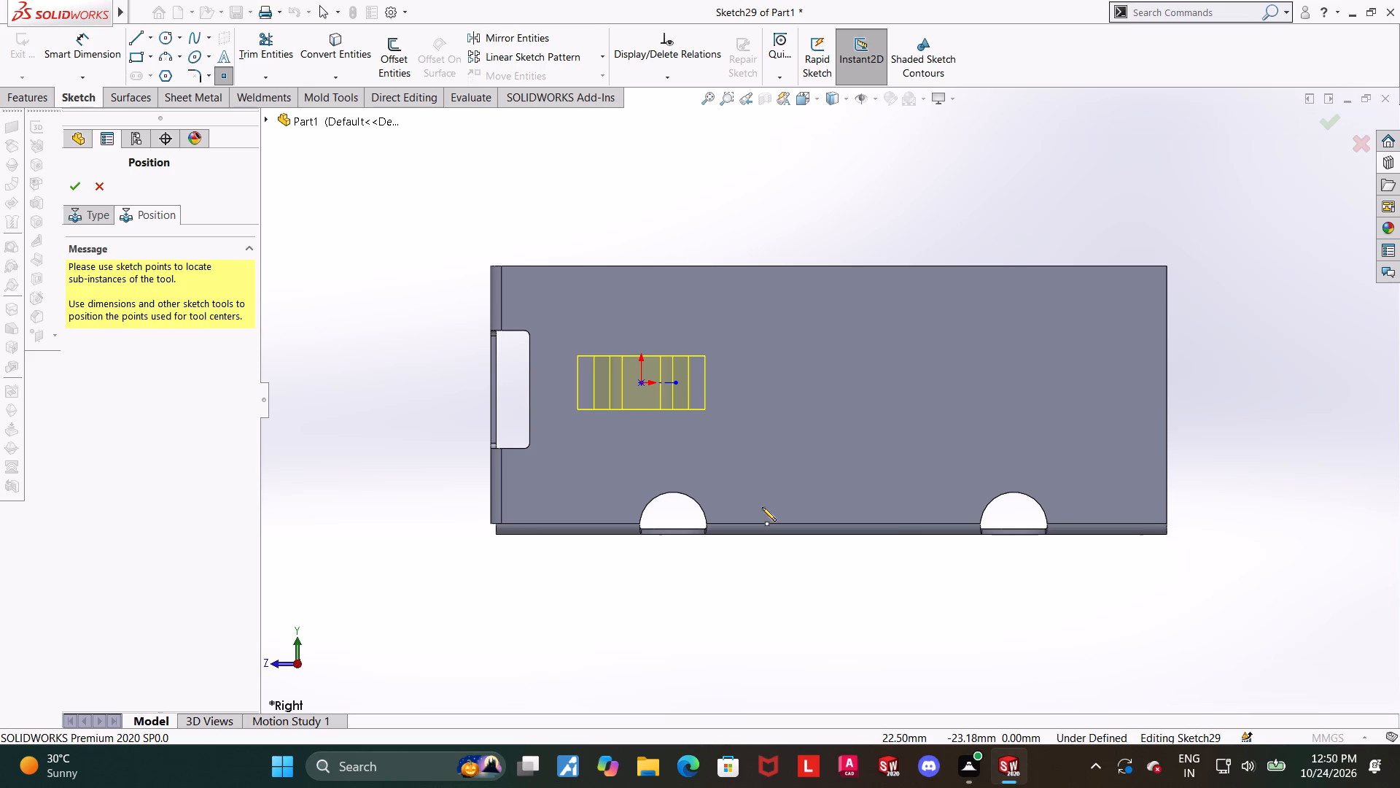
{"action": "scroll", "coordinate": [622, 225], "scroll_direction": "down", "scroll_amount": 2}
{"action": "left_click", "coordinate": [75, 55]}
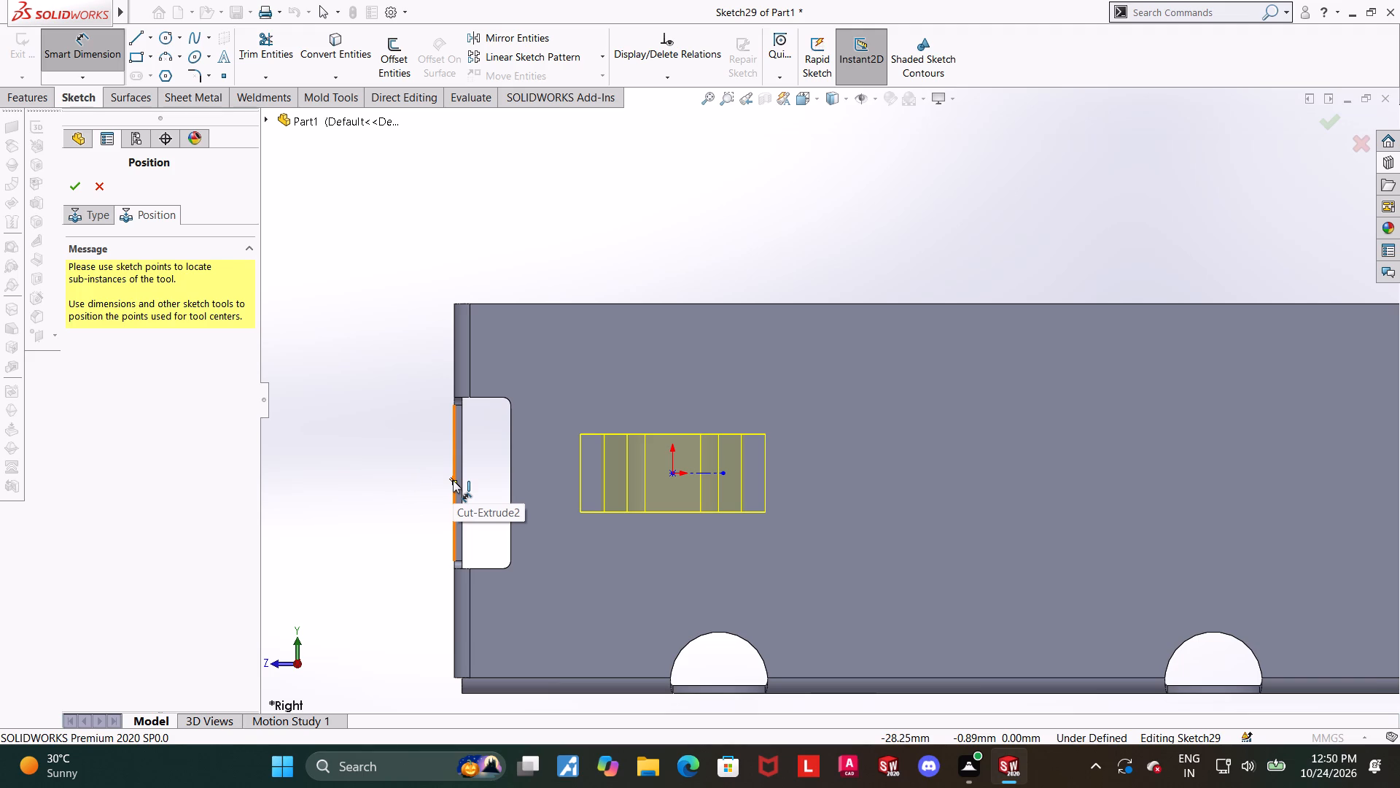
{"action": "left_click", "coordinate": [453, 480]}
{"action": "left_click", "coordinate": [673, 471]}
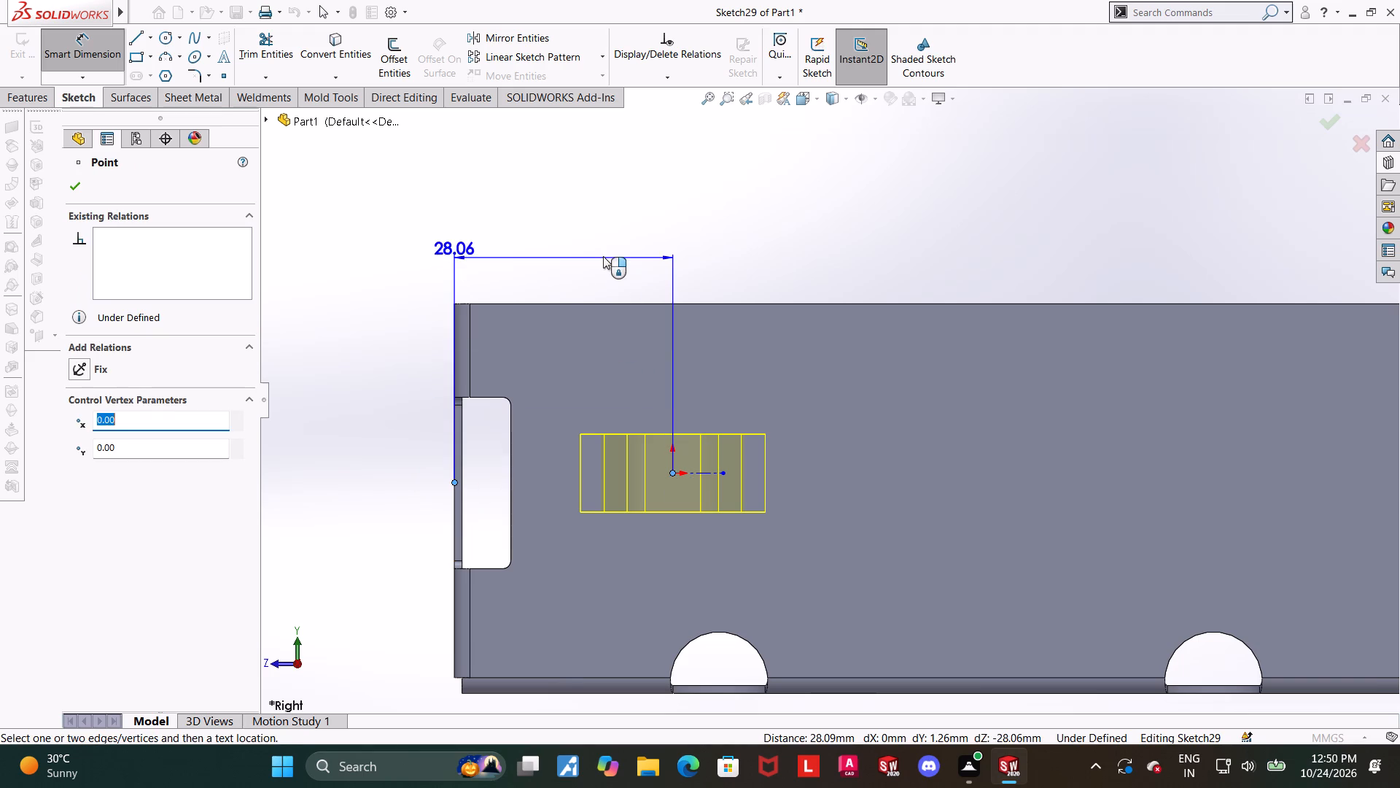
{"action": "left_click", "coordinate": [603, 256]}
{"action": "type", "text": "28."}
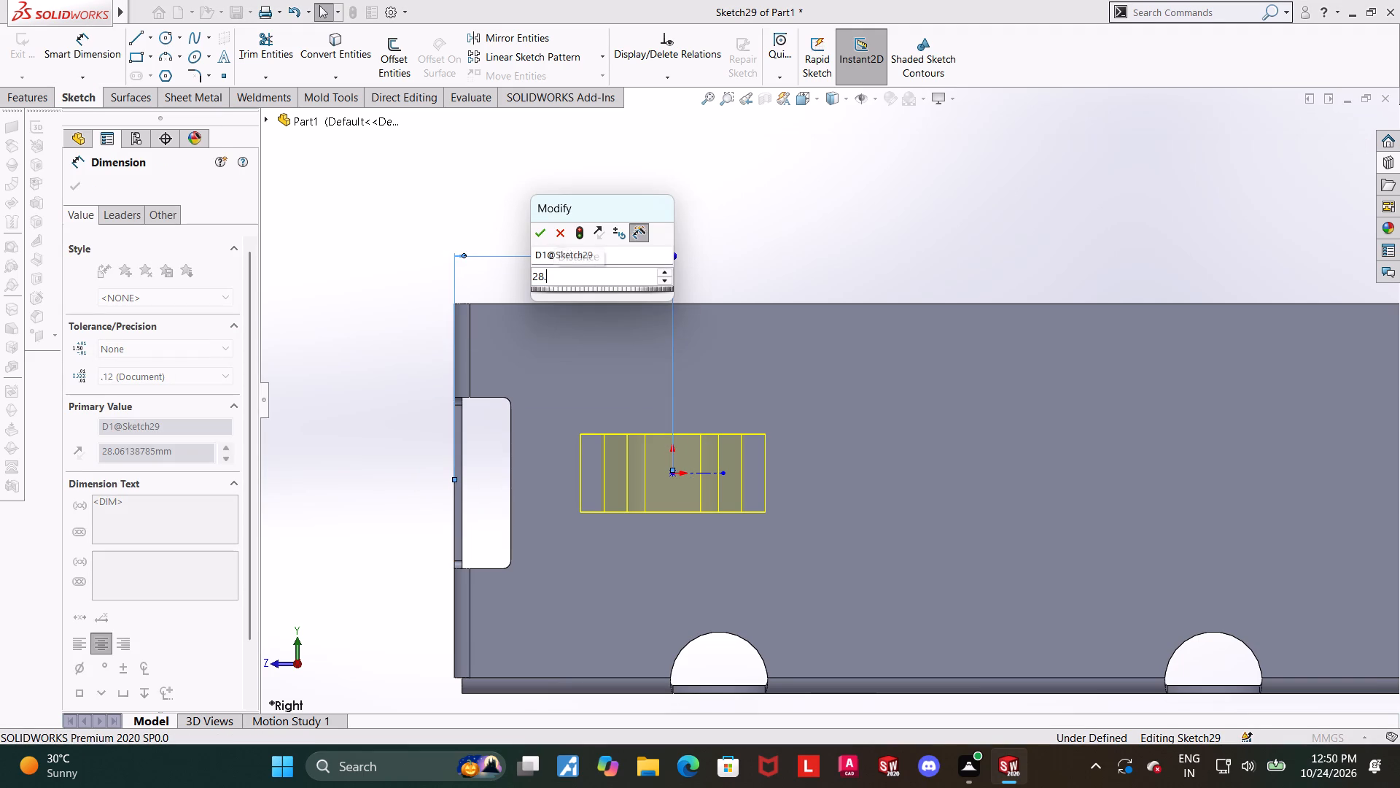
{"action": "type", "text": "75"}
{"action": "key", "text": "Return"}
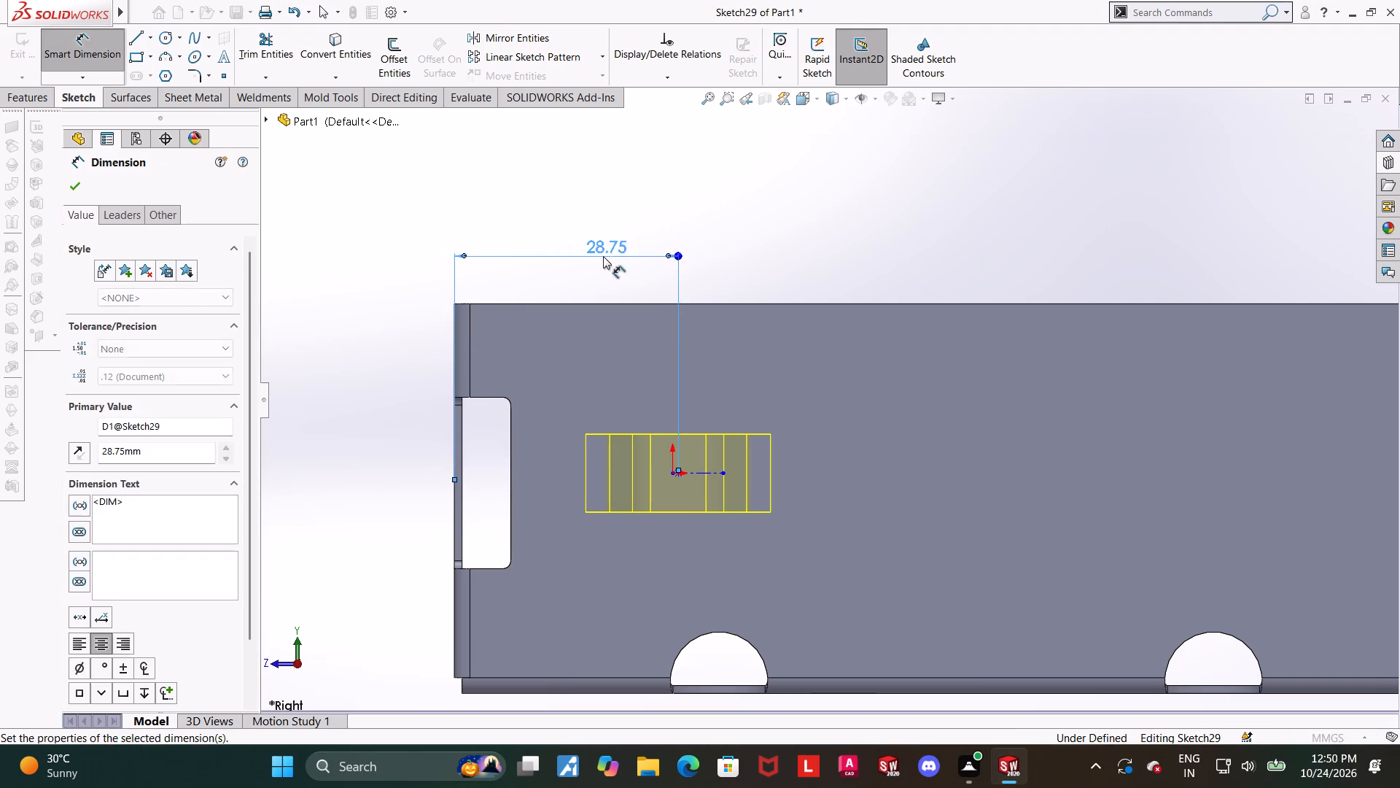
{"action": "key", "text": "Escape"}
Set the lance point 25 mm above the part's bottom edge.
{"action": "scroll", "coordinate": [681, 501], "scroll_direction": "up", "scroll_amount": 1}
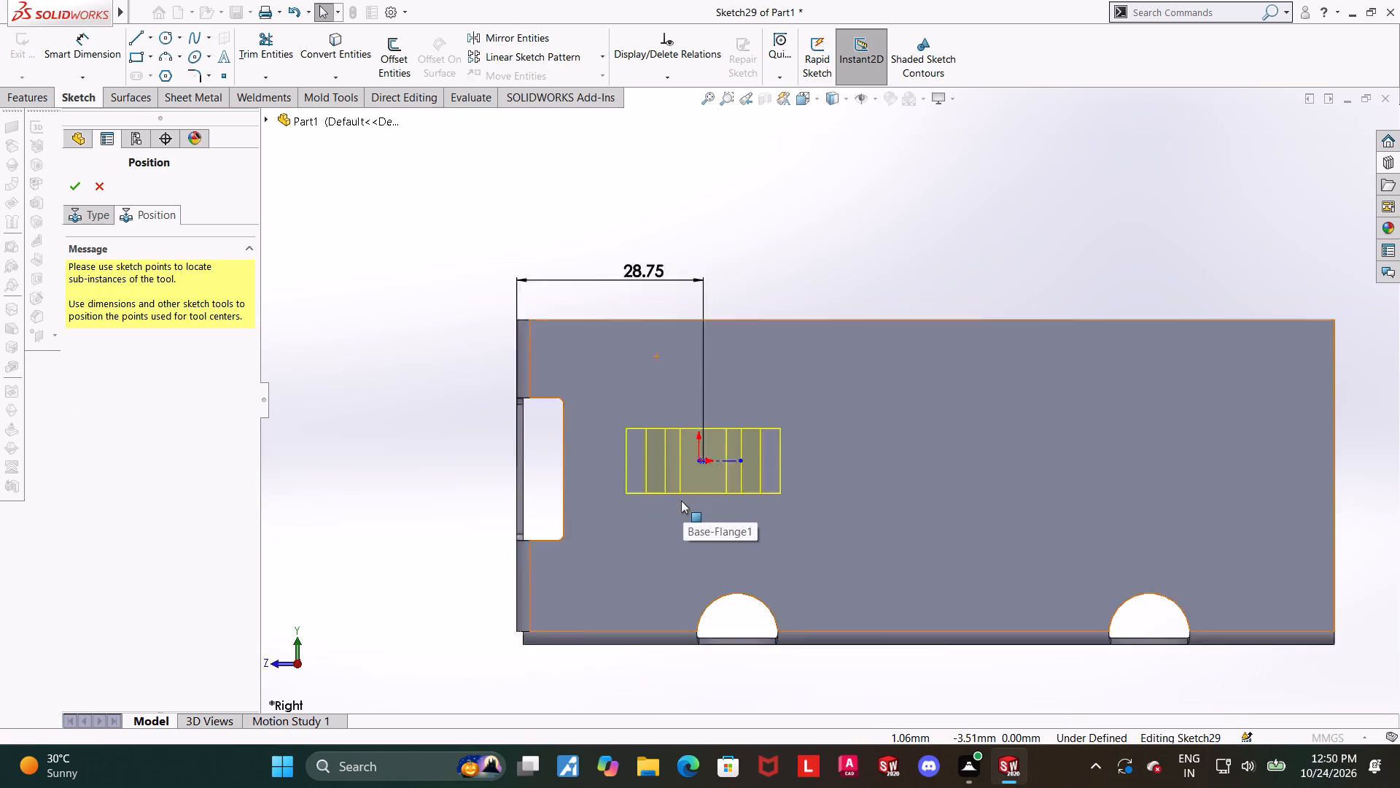
{"action": "scroll", "coordinate": [681, 501], "scroll_direction": "up", "scroll_amount": 1}
{"action": "scroll", "coordinate": [817, 525], "scroll_direction": "up", "scroll_amount": 1}
{"action": "scroll", "coordinate": [790, 583], "scroll_direction": "down", "scroll_amount": 2}
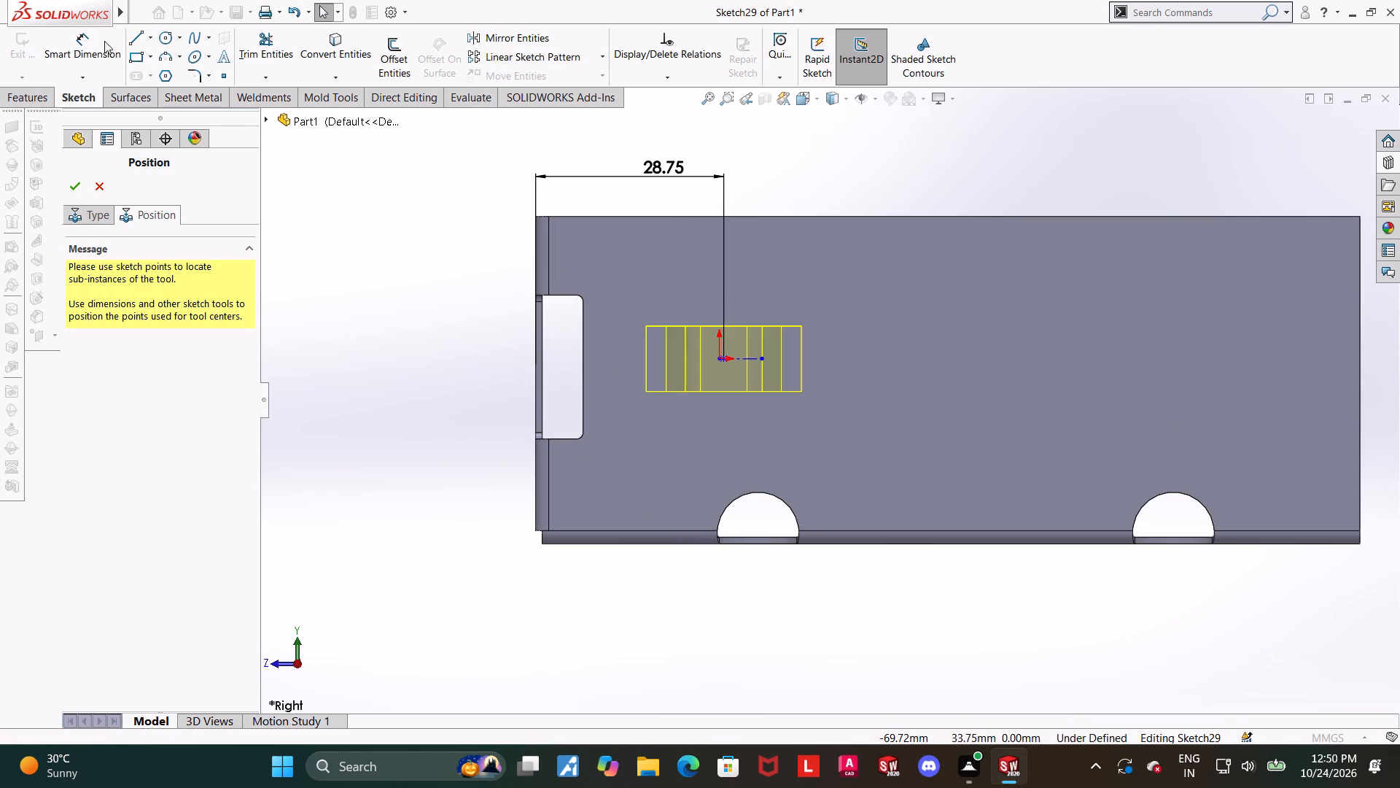
{"action": "left_click", "coordinate": [100, 40]}
{"action": "scroll", "coordinate": [737, 358], "scroll_direction": "down", "scroll_amount": 5}
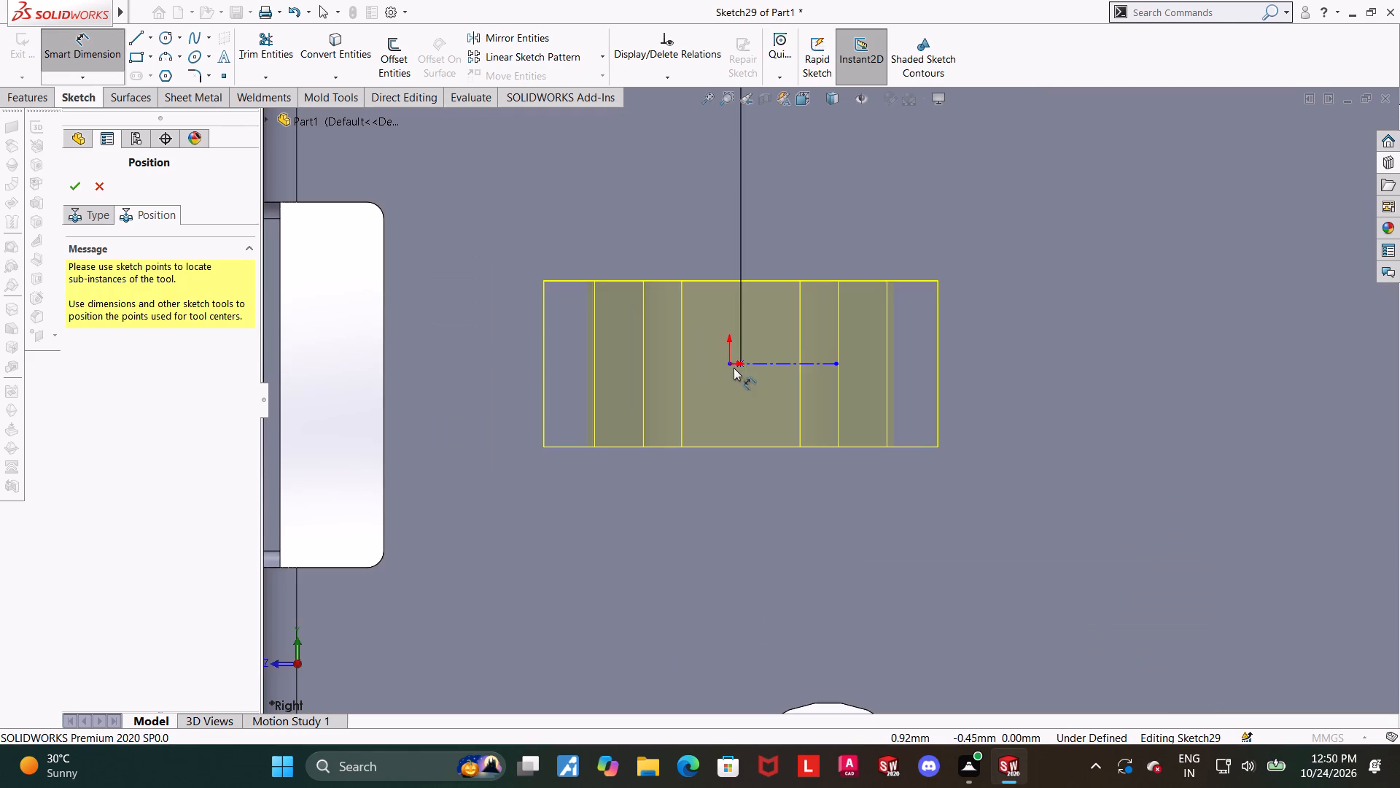
{"action": "scroll", "coordinate": [749, 368], "scroll_direction": "down", "scroll_amount": 6}
{"action": "left_click", "coordinate": [761, 364]}
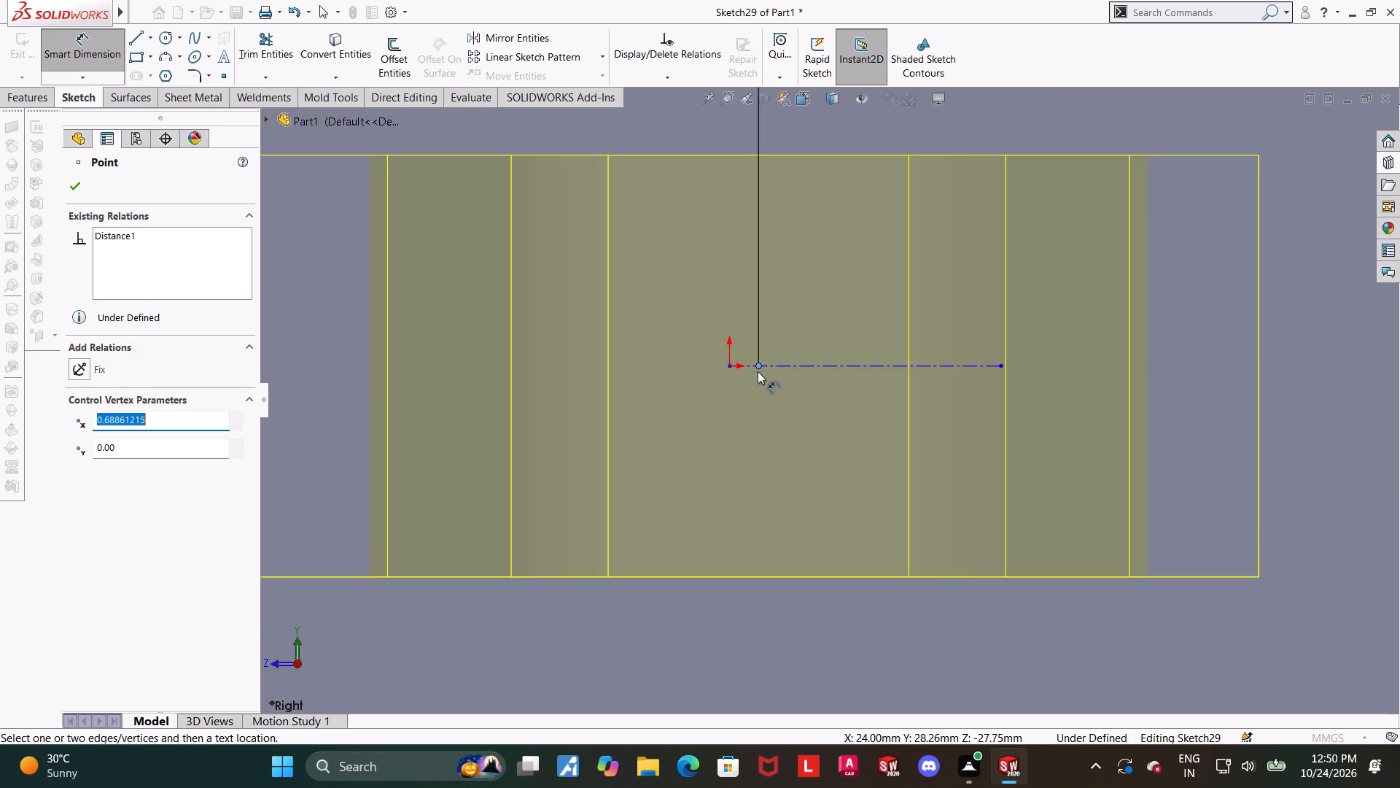
{"action": "scroll", "coordinate": [758, 371], "scroll_direction": "up", "scroll_amount": 6}
{"action": "scroll", "coordinate": [769, 443], "scroll_direction": "up", "scroll_amount": 4}
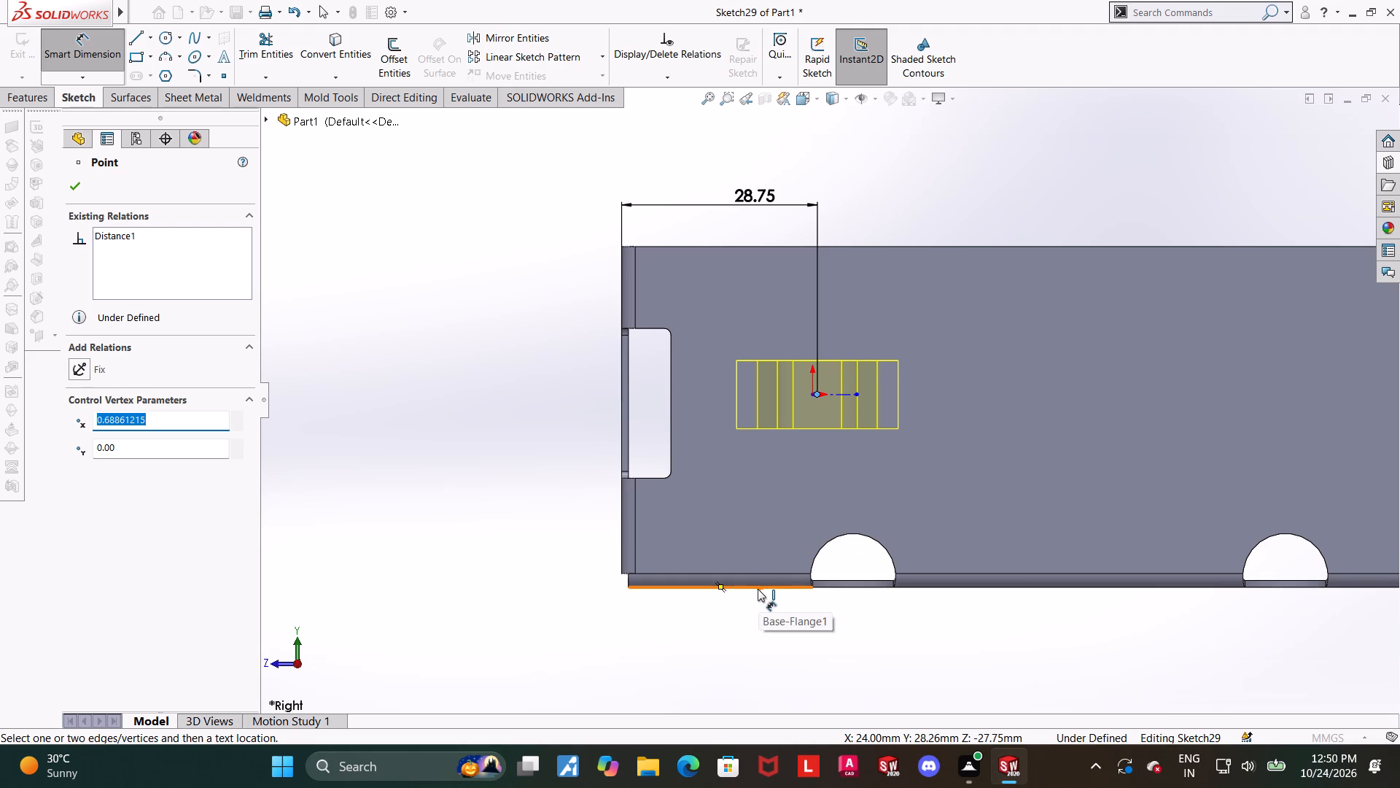
{"action": "left_click", "coordinate": [758, 589]}
{"action": "left_click", "coordinate": [538, 546]}
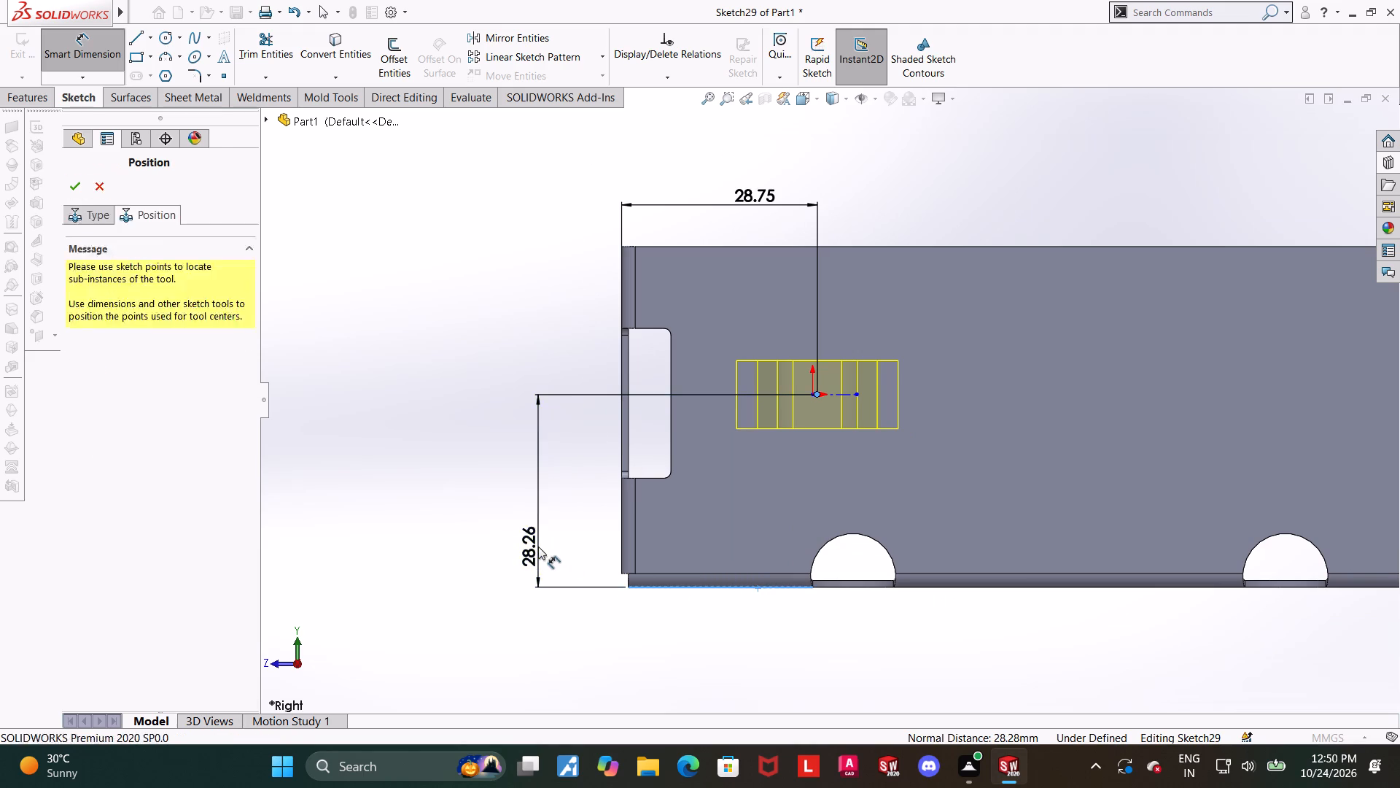
{"action": "type", "text": "25"}
{"action": "key", "text": "Return"}
{"action": "key", "text": "Escape"}
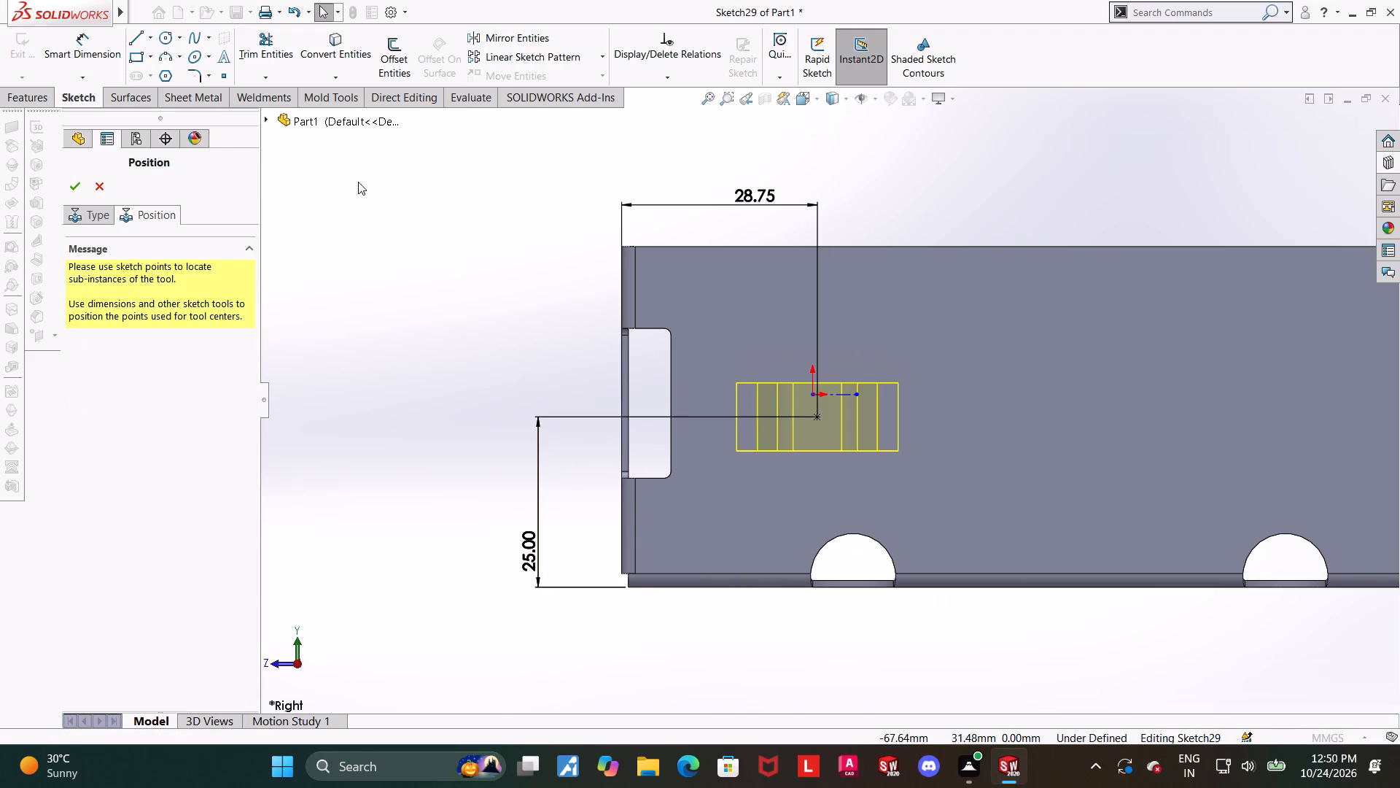
Make the start point of the tool's orientation centerline coincident with the dimensioned lance point.
{"action": "left_click", "coordinate": [750, 665]}
{"action": "scroll", "coordinate": [886, 628], "scroll_direction": "up", "scroll_amount": 1}
{"action": "scroll", "coordinate": [936, 575], "scroll_direction": "down", "scroll_amount": 3}
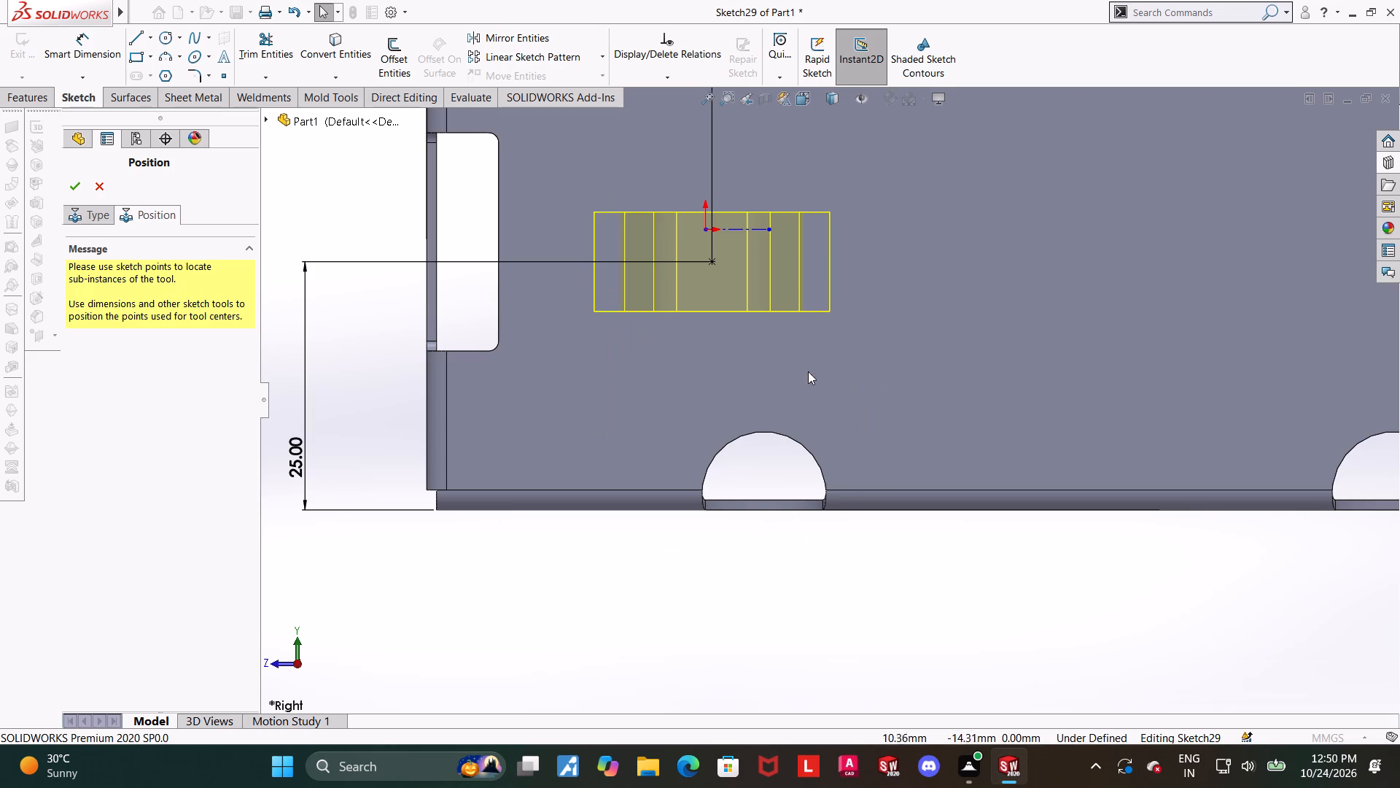
{"action": "left_click", "coordinate": [704, 229]}
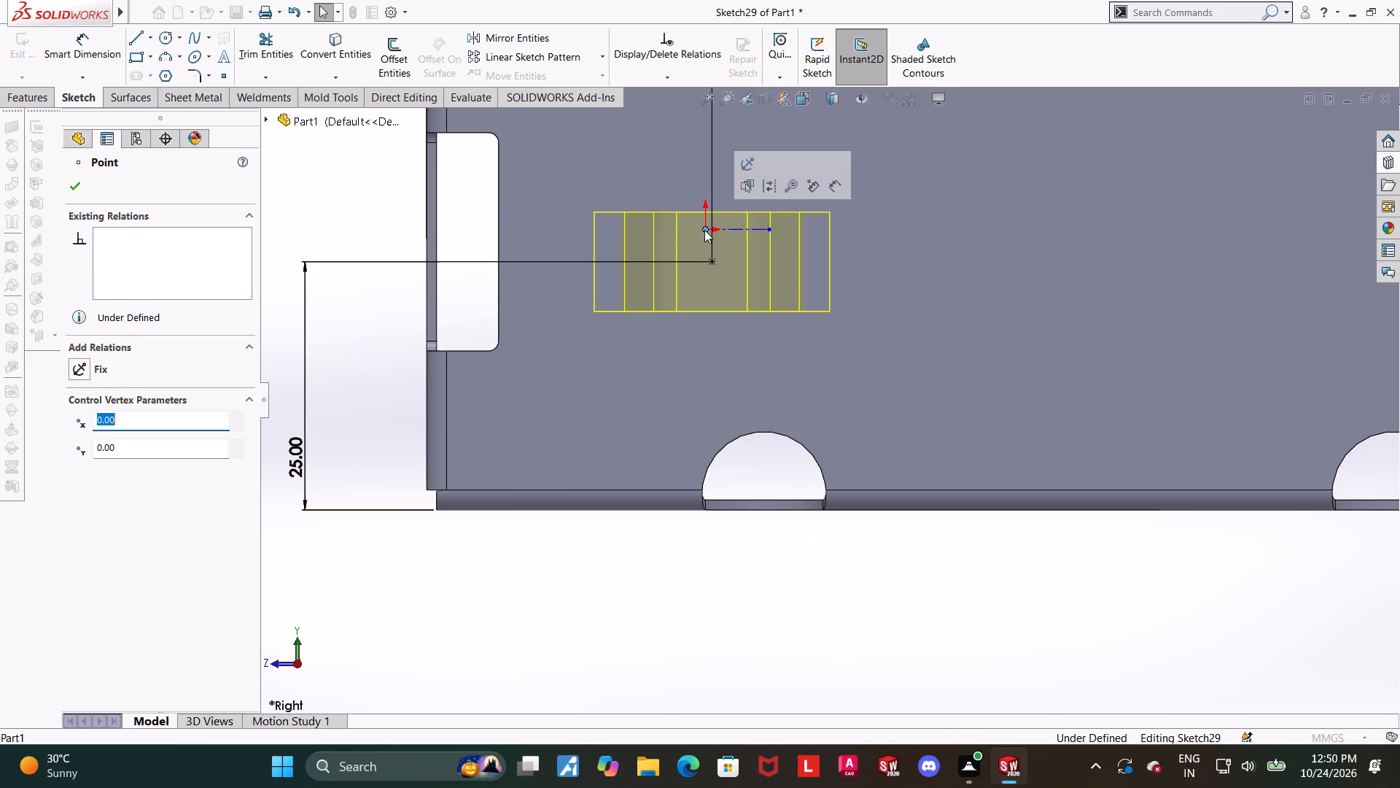
{"action": "left_click", "coordinate": [715, 260], "text": "ctrl"}
{"action": "left_click", "coordinate": [77, 492]}
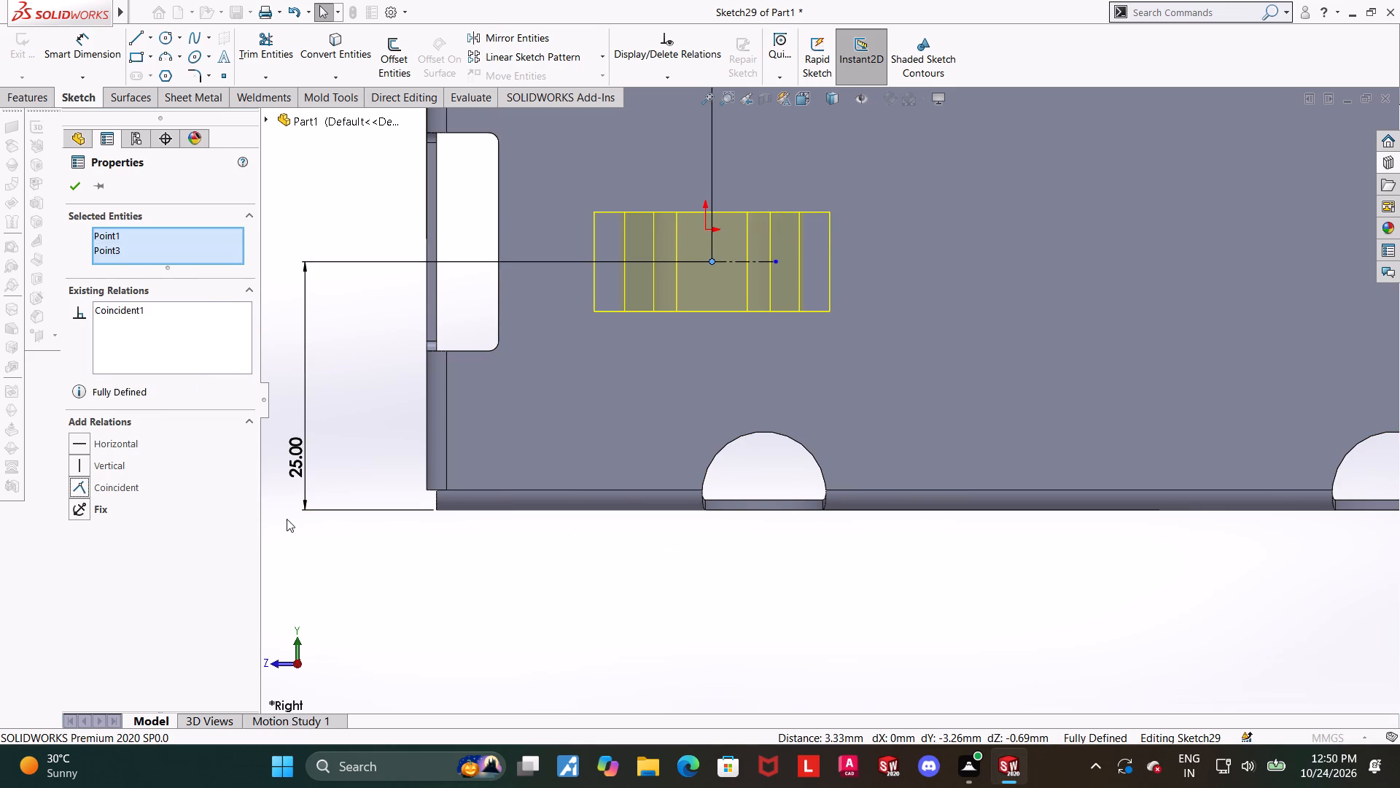
{"action": "left_click", "coordinate": [421, 554]}
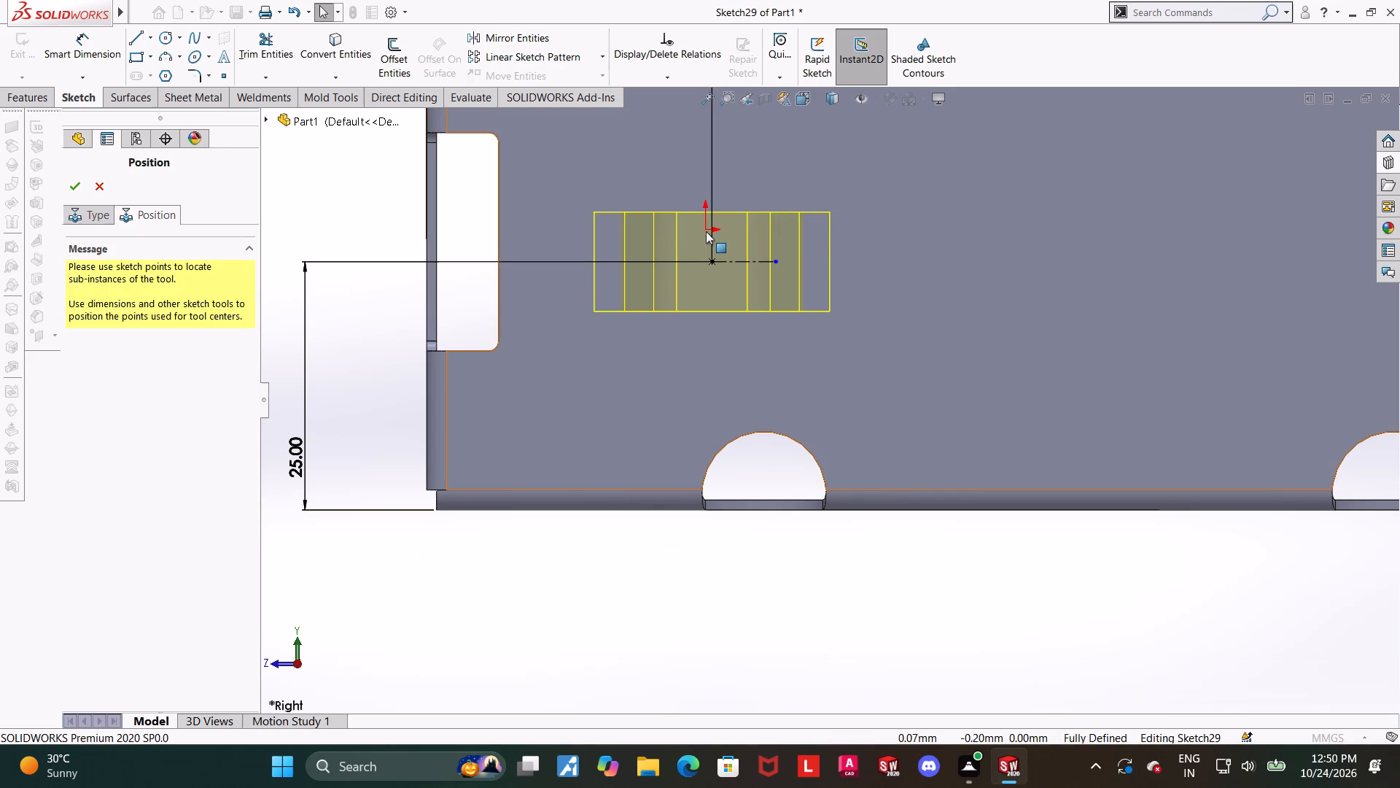
Add two more bridge lance instances on the long wall, one near the middle and one toward the far end.
{"action": "scroll", "coordinate": [711, 358], "scroll_direction": "up", "scroll_amount": 3}
{"action": "left_click", "coordinate": [794, 508]}
{"action": "scroll", "coordinate": [914, 470], "scroll_direction": "up", "scroll_amount": 2}
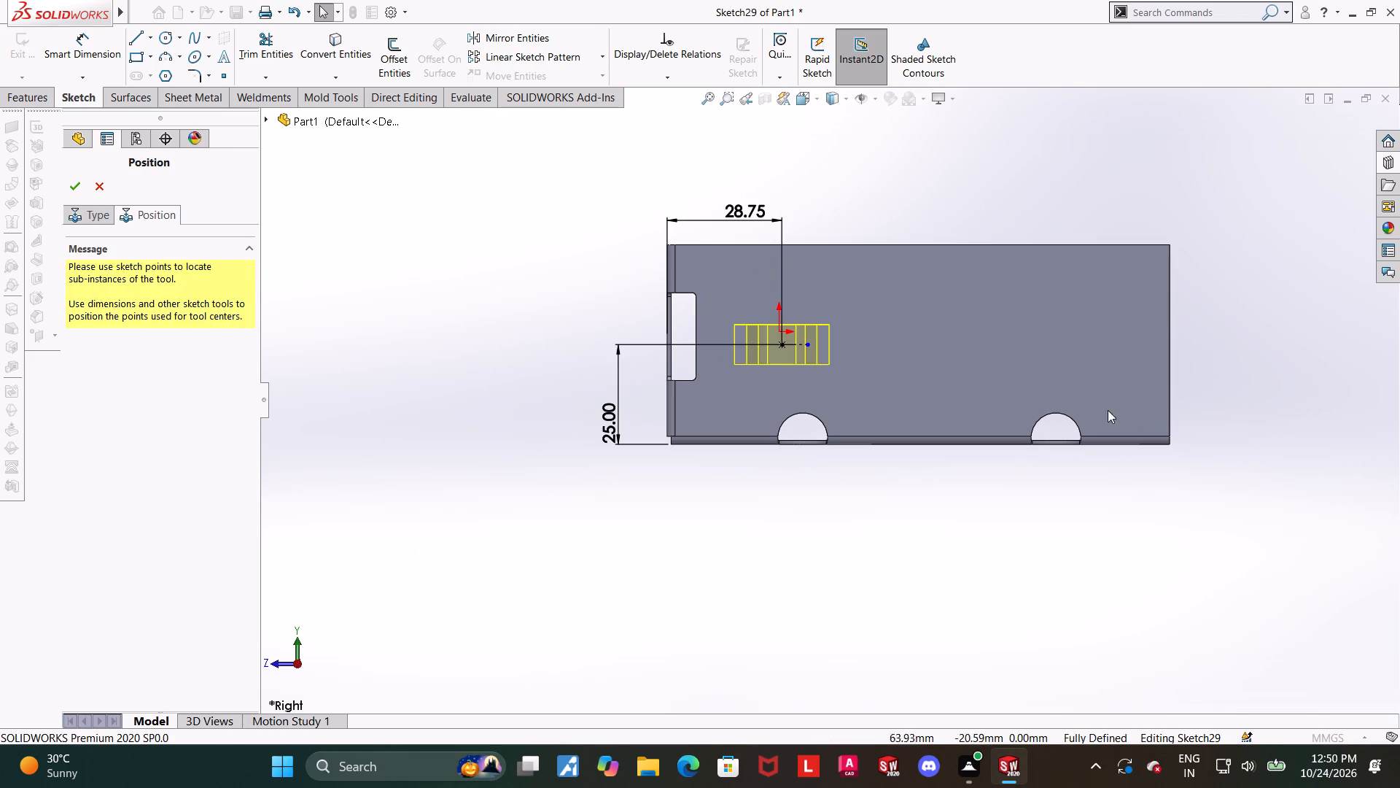
{"action": "scroll", "coordinate": [903, 188], "scroll_direction": "down", "scroll_amount": 1}
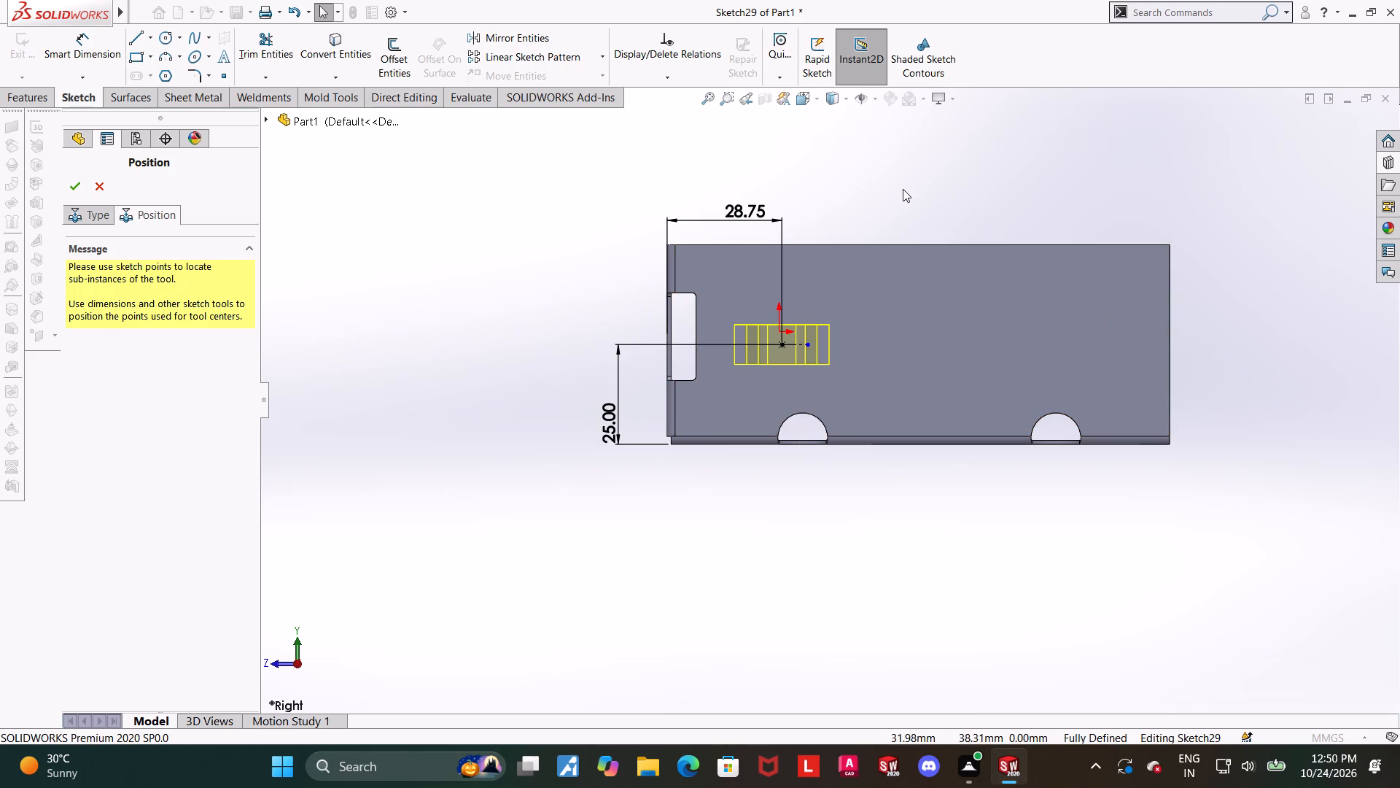
{"action": "scroll", "coordinate": [1084, 486], "scroll_direction": "down", "scroll_amount": 2}
{"action": "scroll", "coordinate": [1054, 454], "scroll_direction": "up", "scroll_amount": 2}
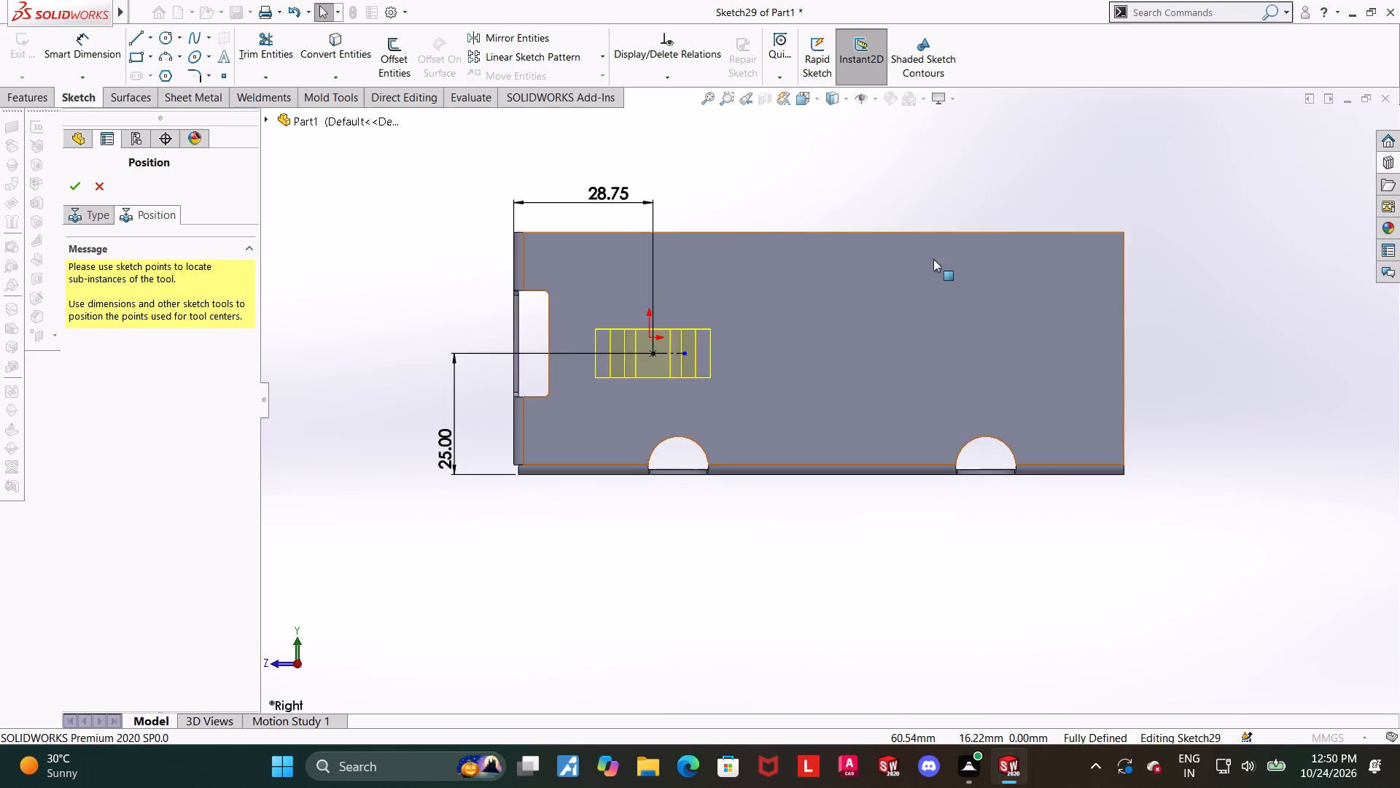
{"action": "scroll", "coordinate": [882, 266], "scroll_direction": "down", "scroll_amount": 1}
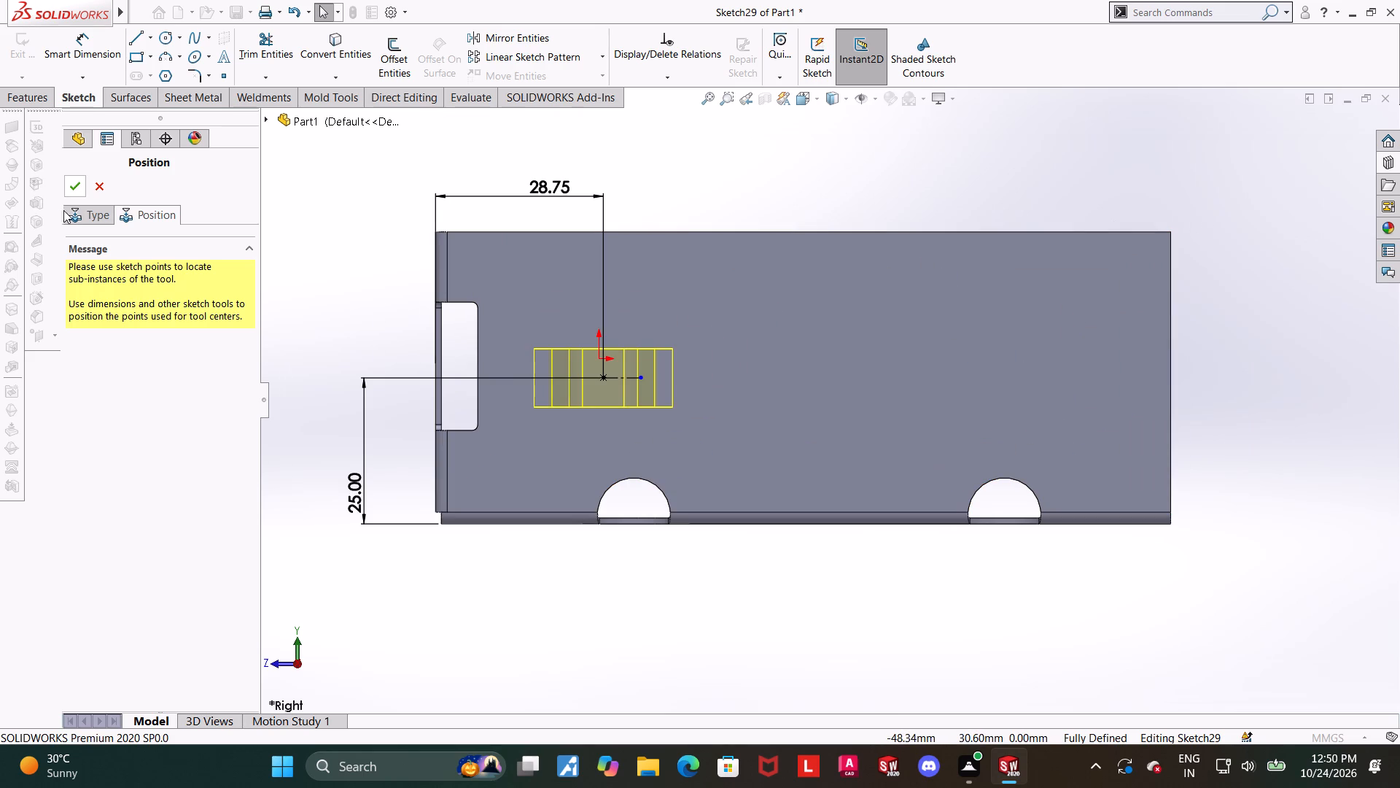
{"action": "left_click", "coordinate": [68, 212]}
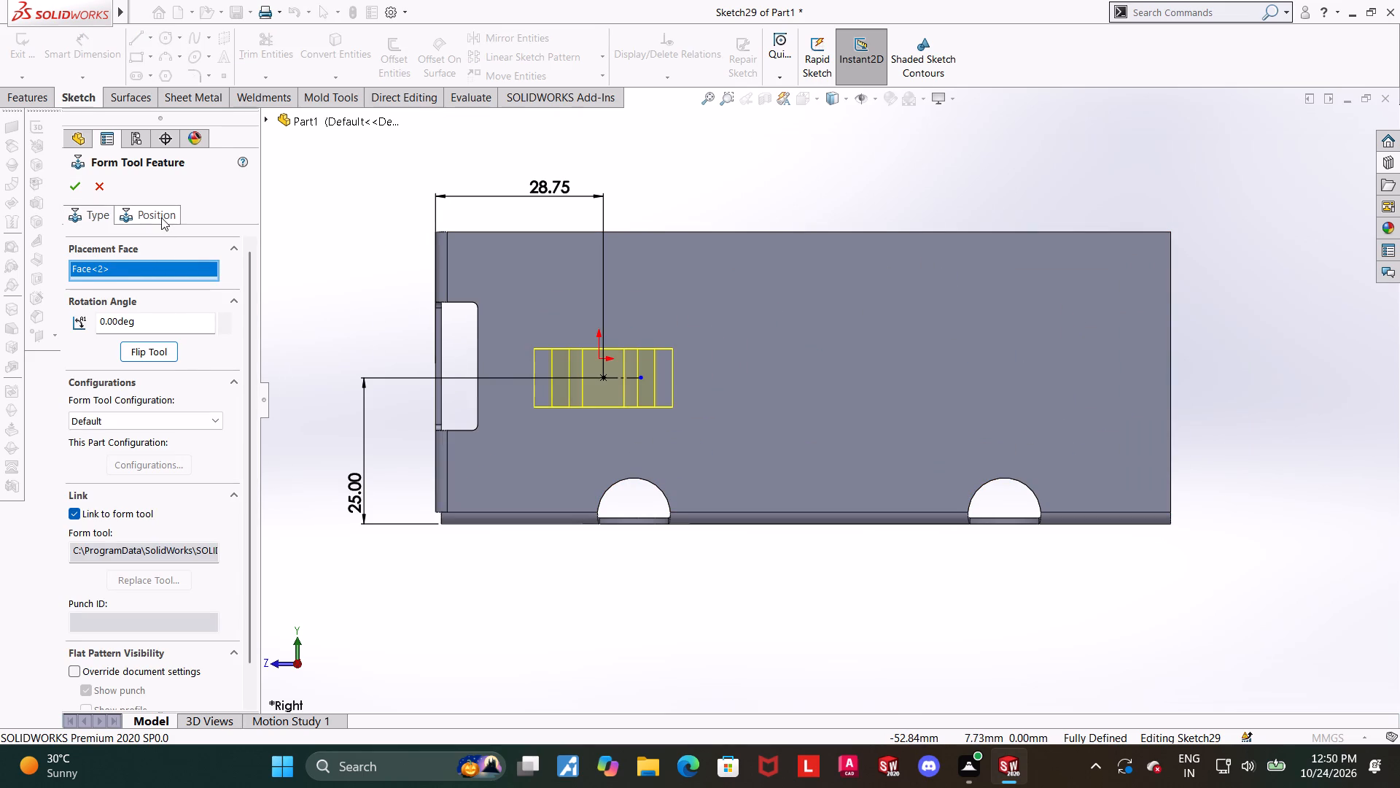
{"action": "left_click", "coordinate": [161, 217]}
{"action": "left_click", "coordinate": [822, 371]}
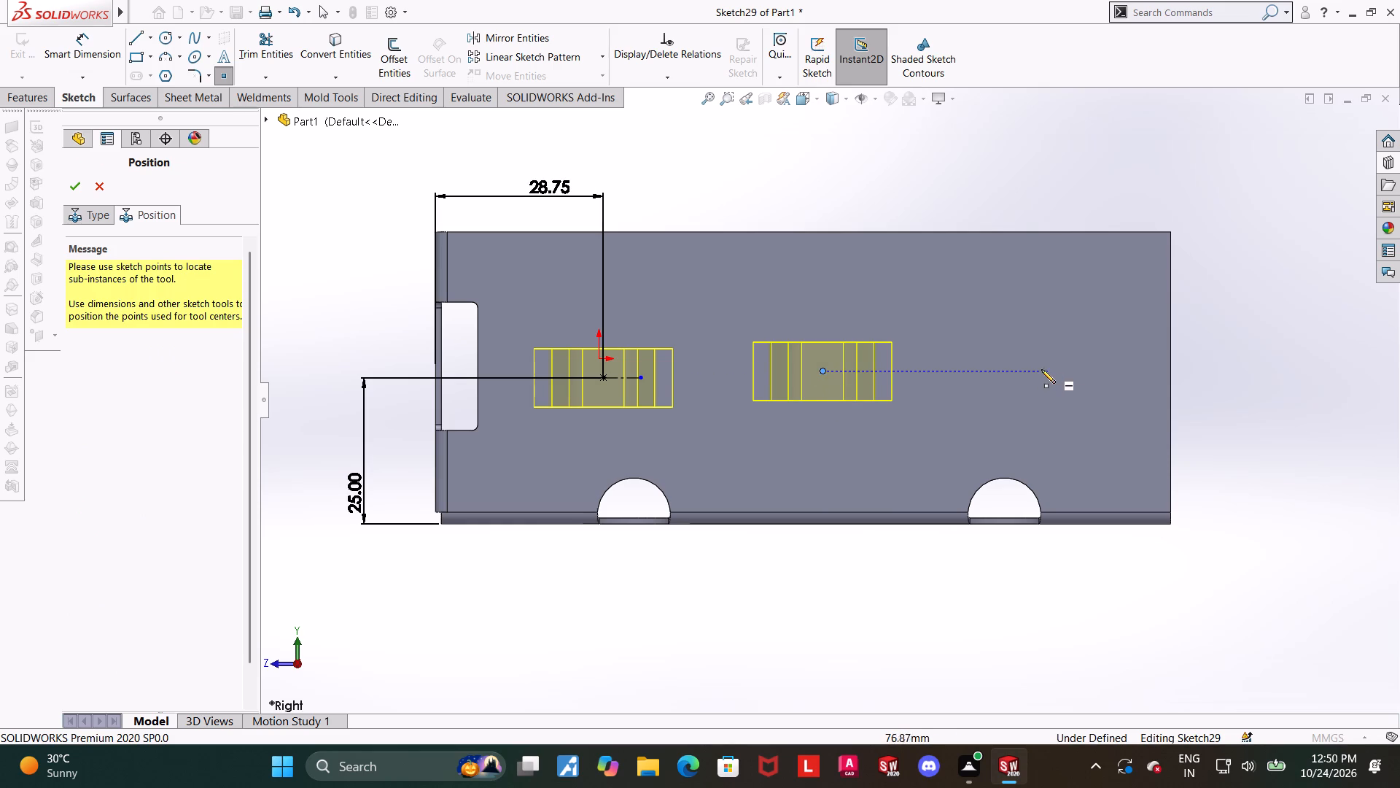
{"action": "left_click", "coordinate": [1039, 368]}
{"action": "key", "text": "Escape"}
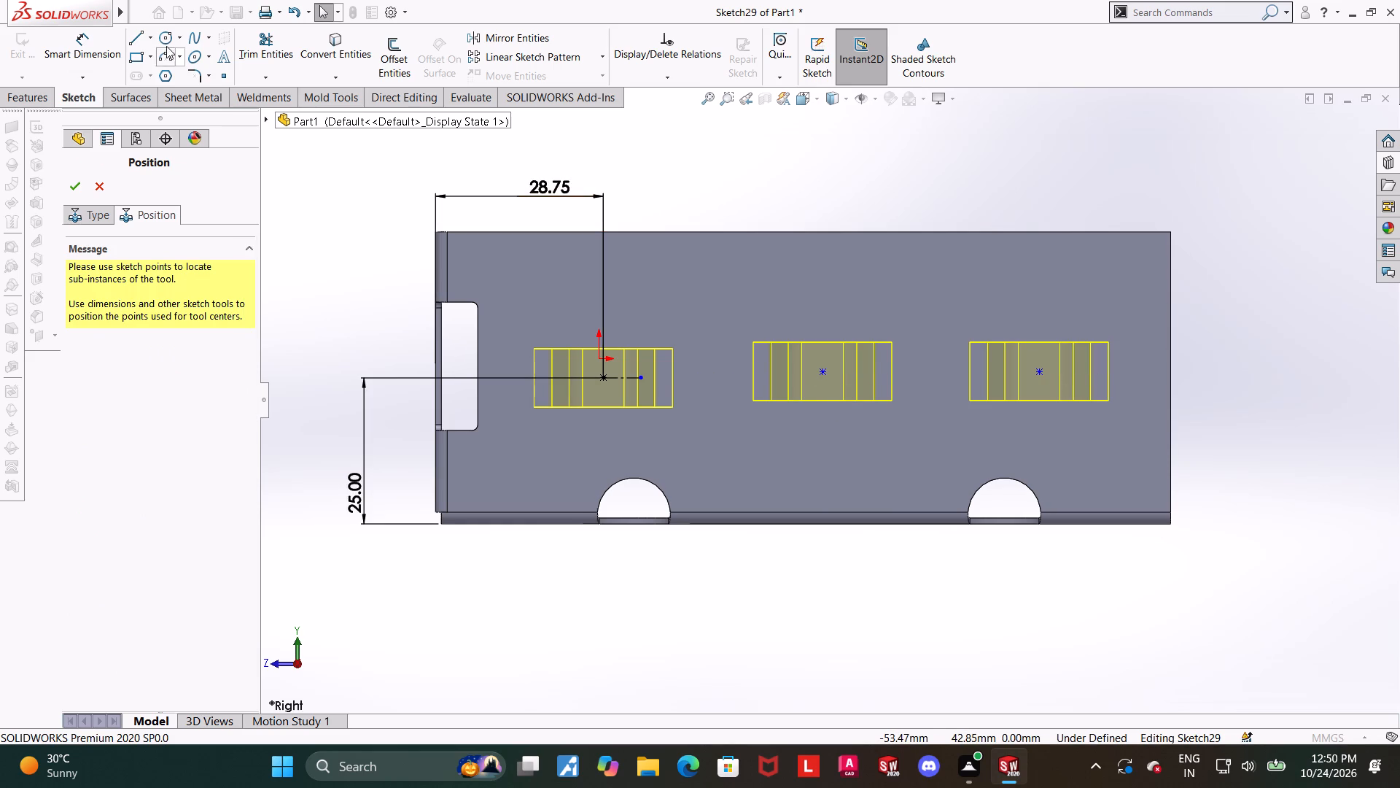
Set the horizontal distance between the first and middle bridge lance points to 38 mm.
{"action": "left_click", "coordinate": [98, 42]}
{"action": "left_click", "coordinate": [606, 378]}
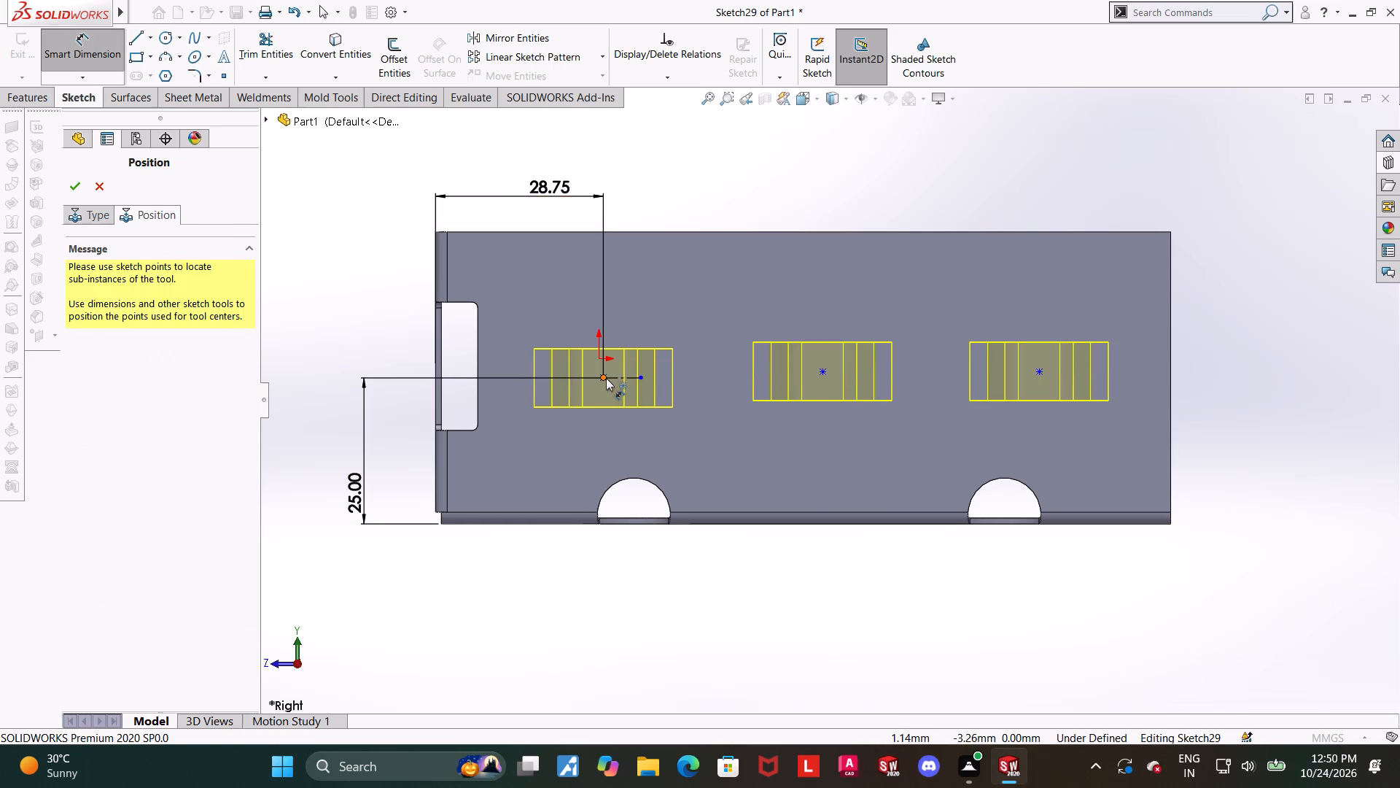
{"action": "left_click", "coordinate": [820, 373]}
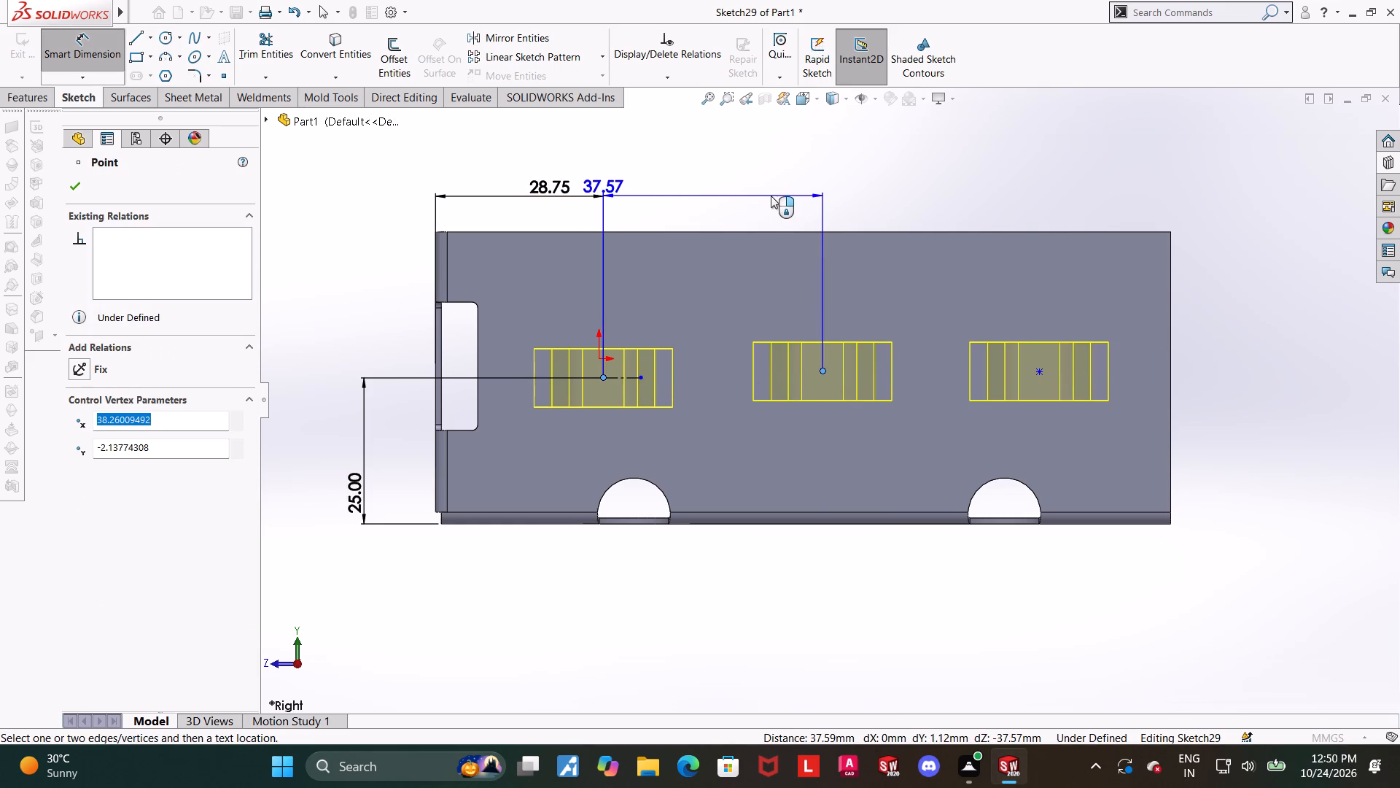
{"action": "left_click", "coordinate": [769, 191]}
{"action": "type", "text": "38"}
{"action": "key", "text": "Return"}
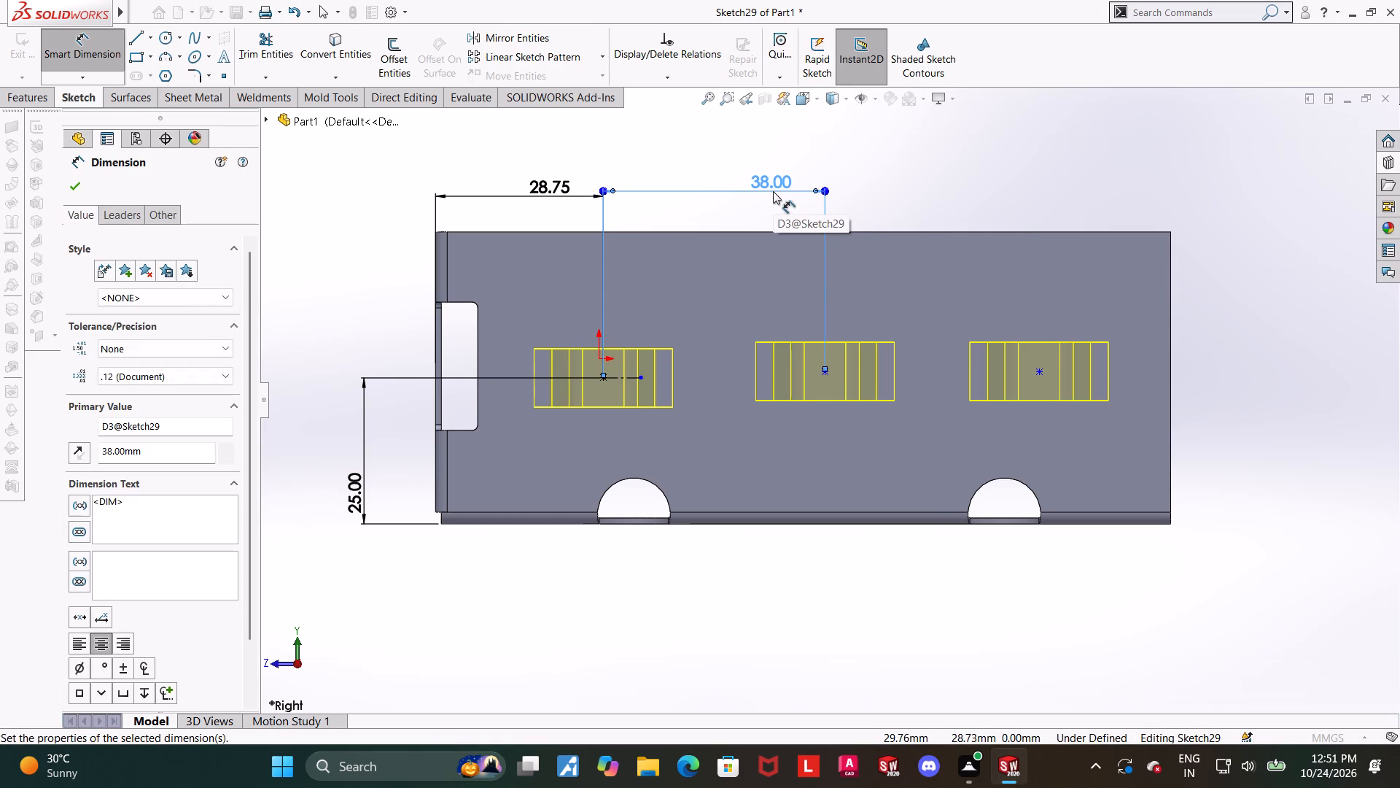
{"action": "key", "text": "Escape"}
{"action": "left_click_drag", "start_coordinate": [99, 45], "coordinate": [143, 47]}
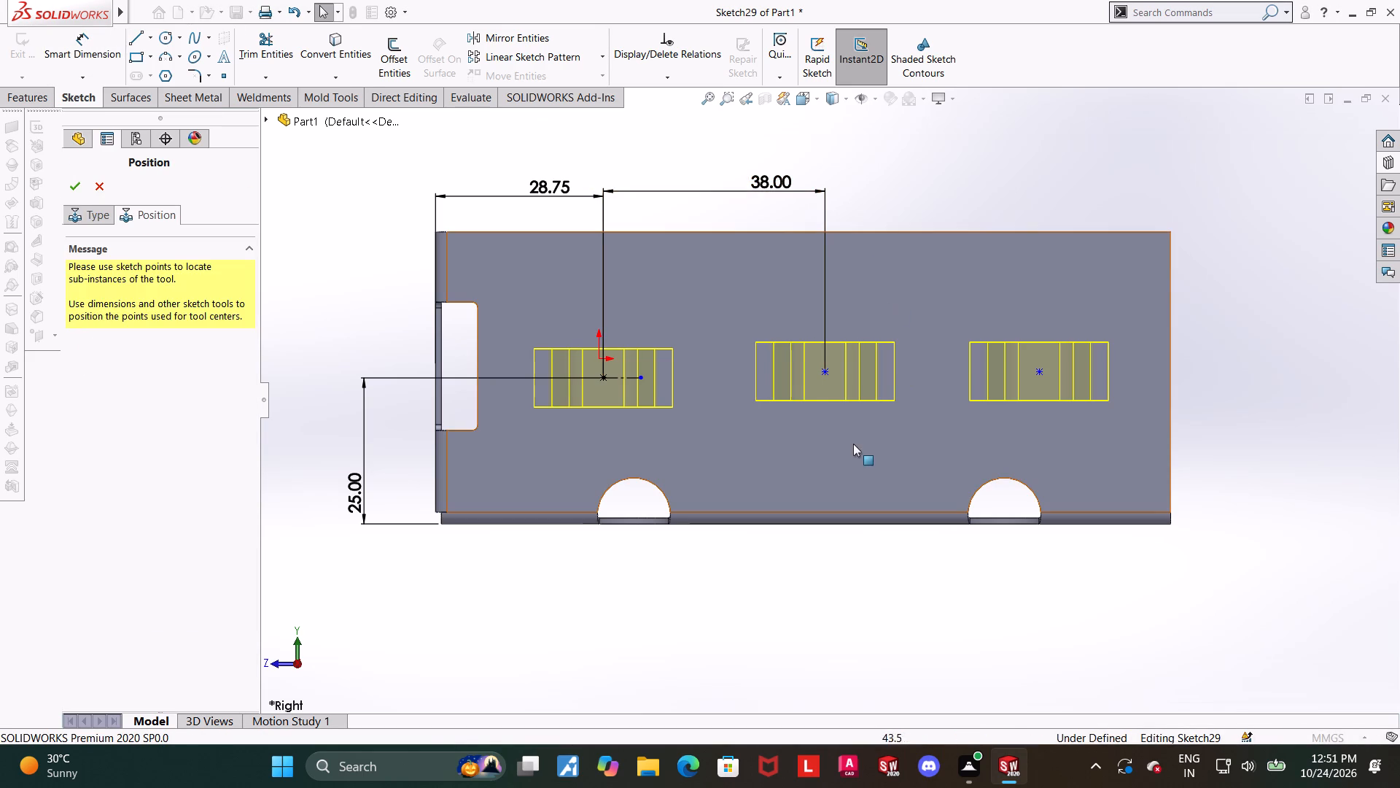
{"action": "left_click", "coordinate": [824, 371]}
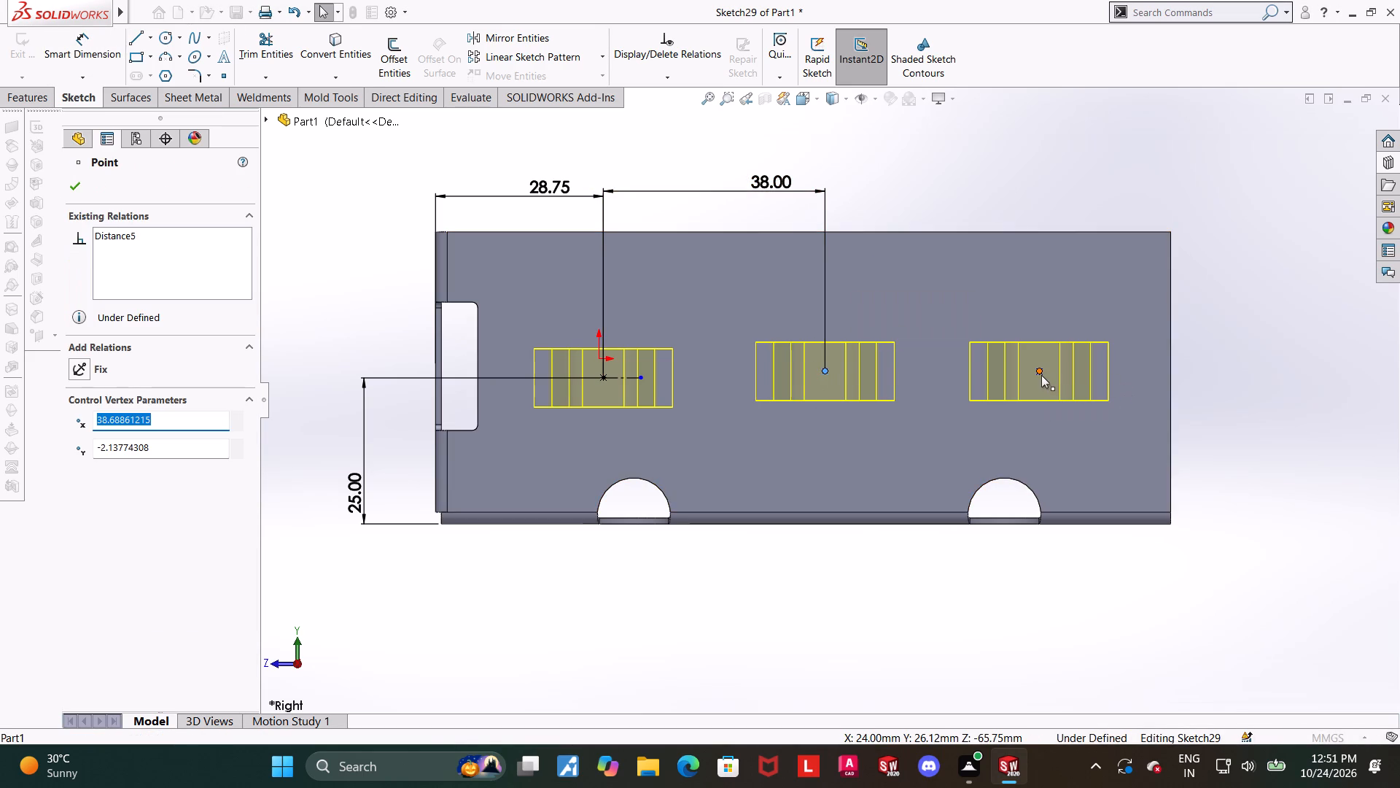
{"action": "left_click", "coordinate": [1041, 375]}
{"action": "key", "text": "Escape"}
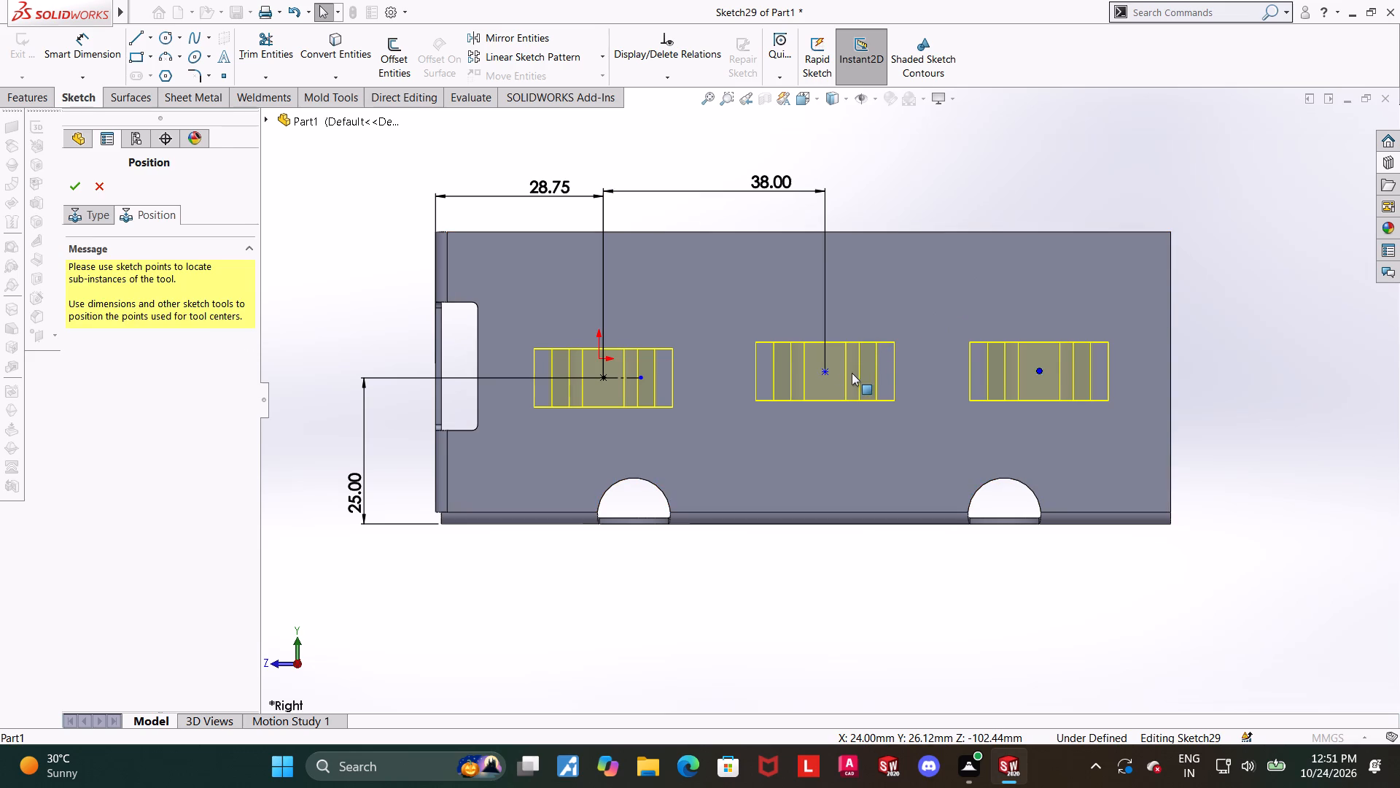
Set the horizontal distance between the middle and far bridge lance points to 38 mm.
{"action": "left_click", "coordinate": [80, 45]}
{"action": "left_click", "coordinate": [825, 374]}
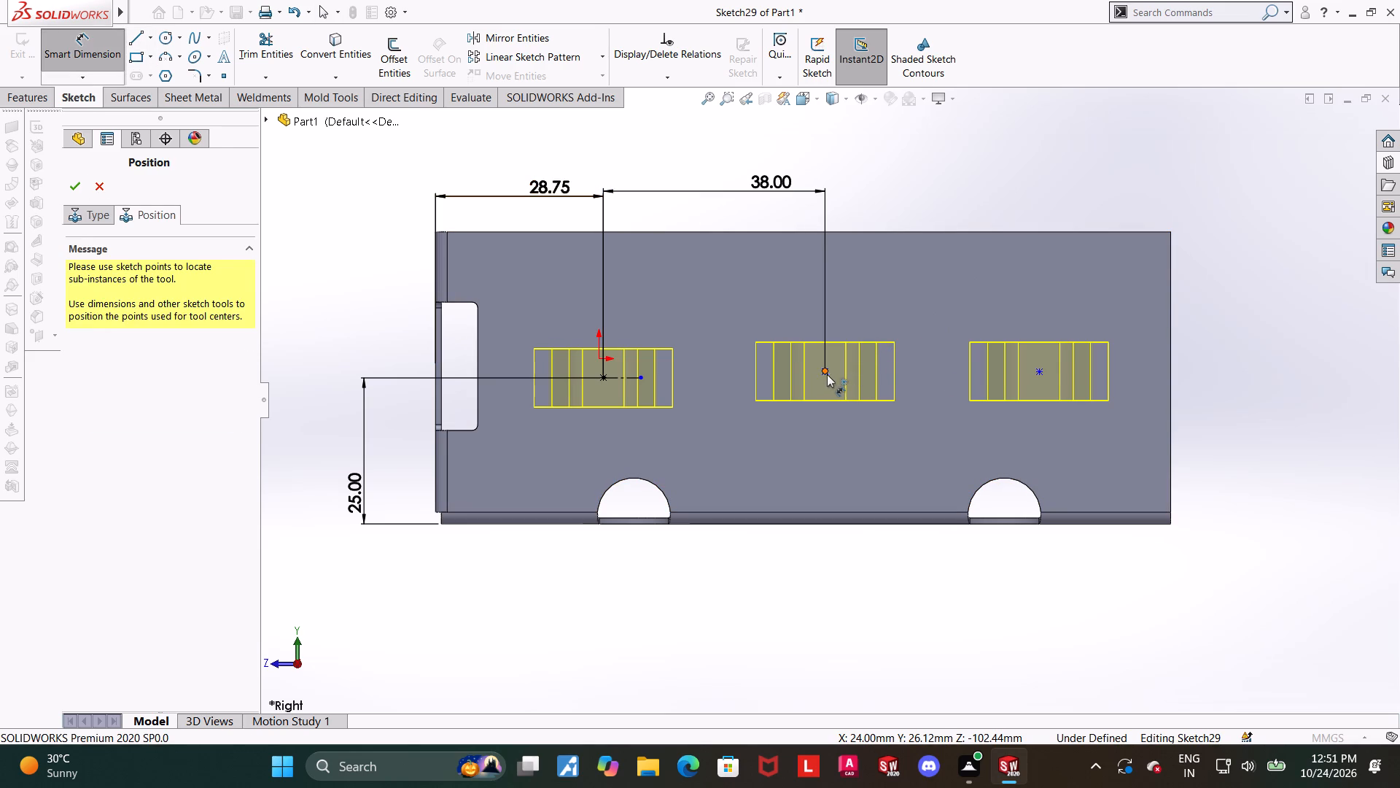
{"action": "left_click", "coordinate": [1043, 371]}
{"action": "left_click", "coordinate": [971, 191]}
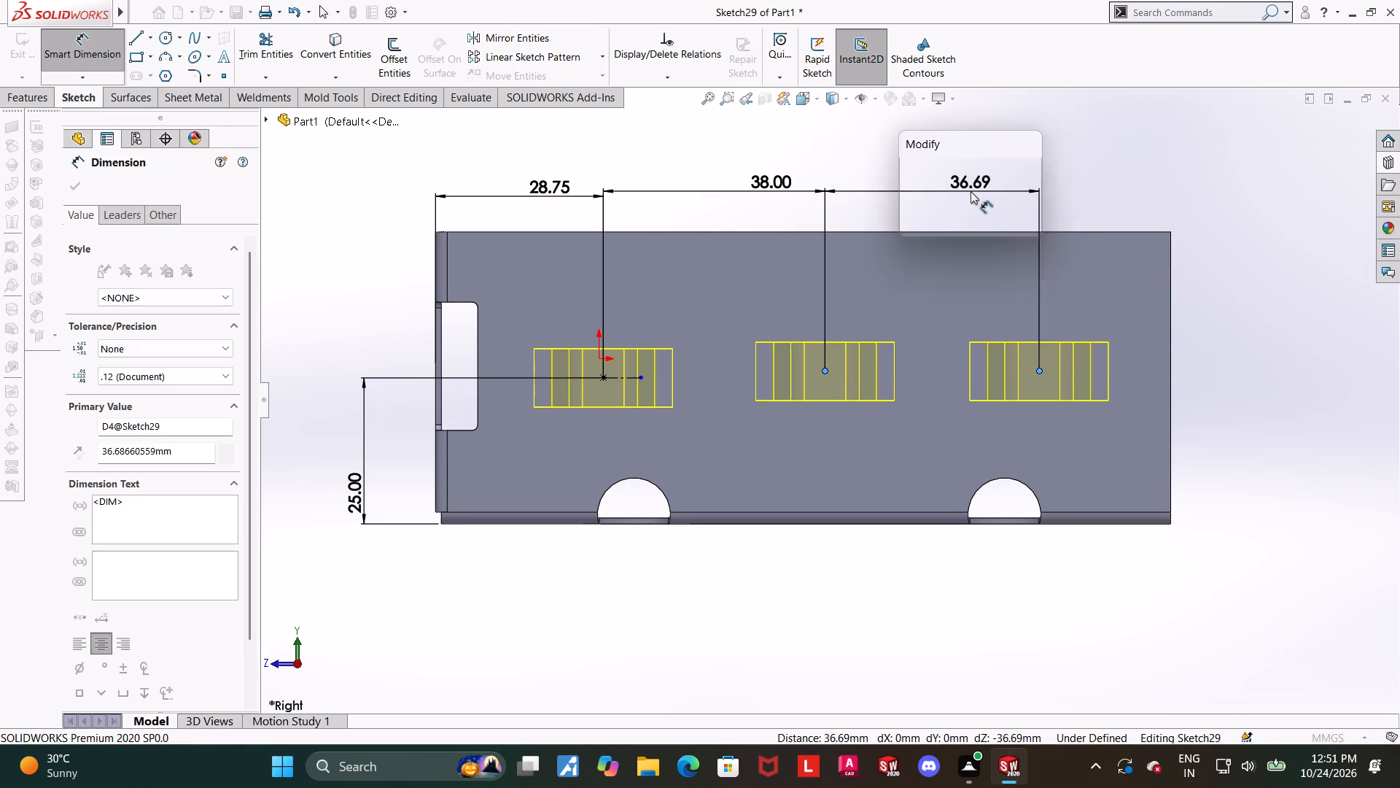
{"action": "type", "text": "38"}
{"action": "key", "text": "Return"}
{"action": "key", "text": "Escape"}
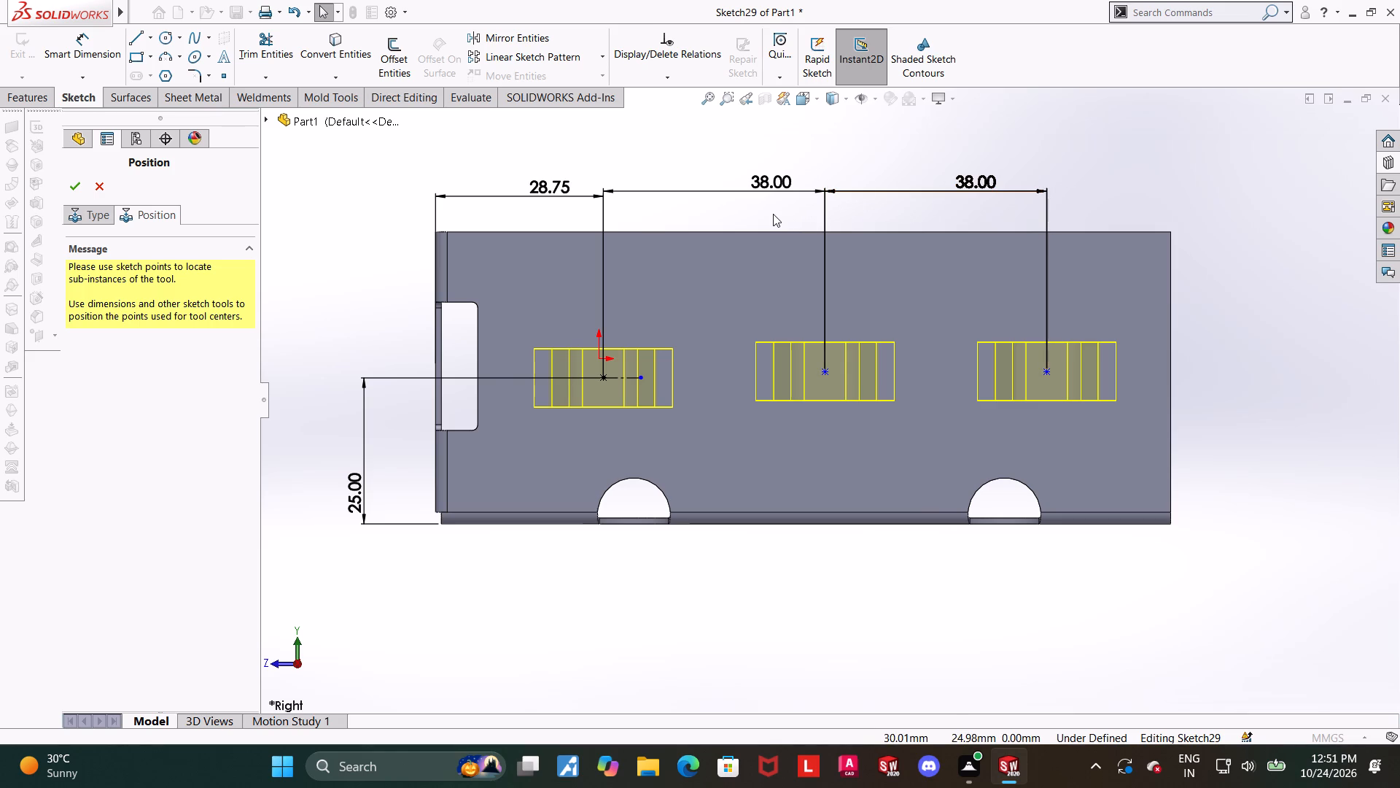
Align the three bridge lance points with a Horizontal relation.
{"action": "scroll", "coordinate": [777, 260], "scroll_direction": "up", "scroll_amount": 1}
{"action": "scroll", "coordinate": [772, 393], "scroll_direction": "down", "scroll_amount": 2}
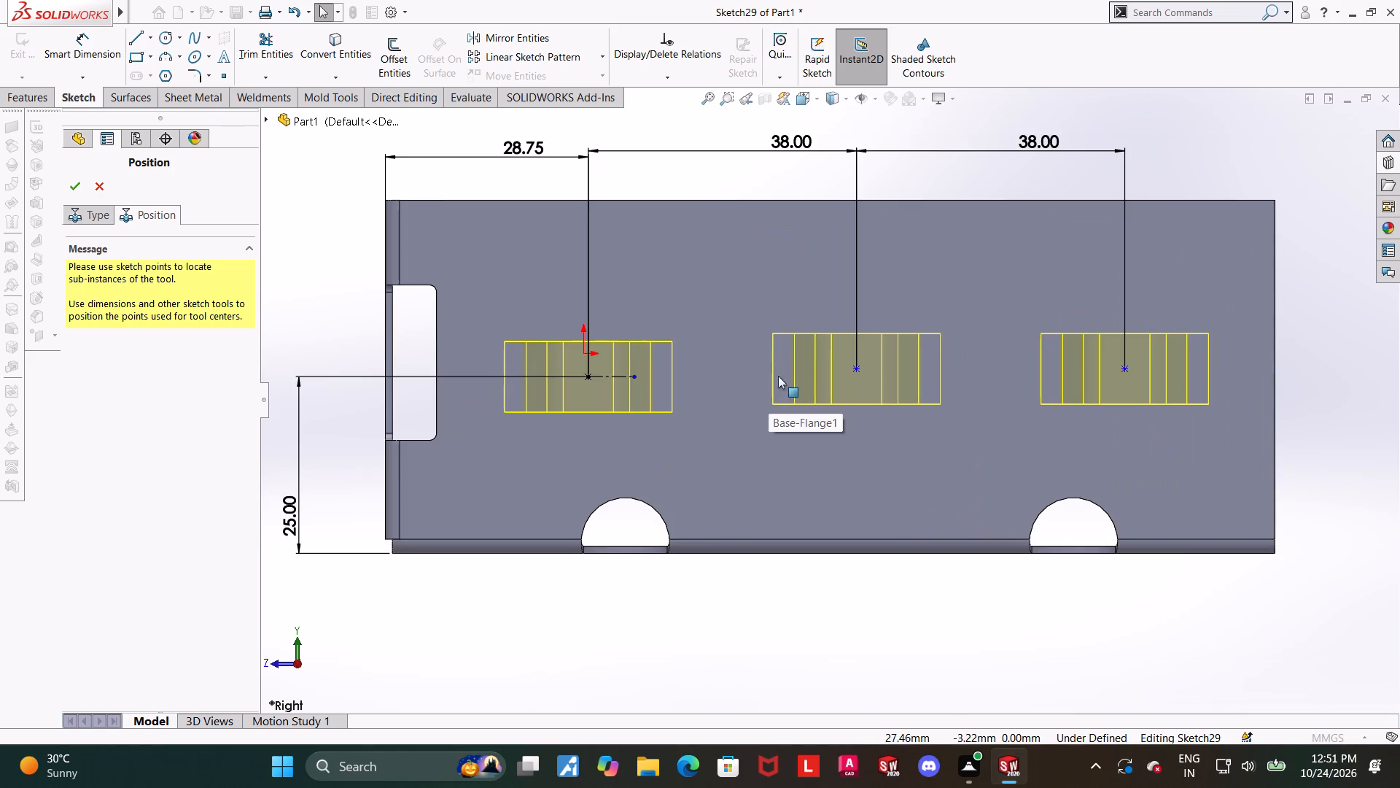
{"action": "left_click", "coordinate": [709, 593]}
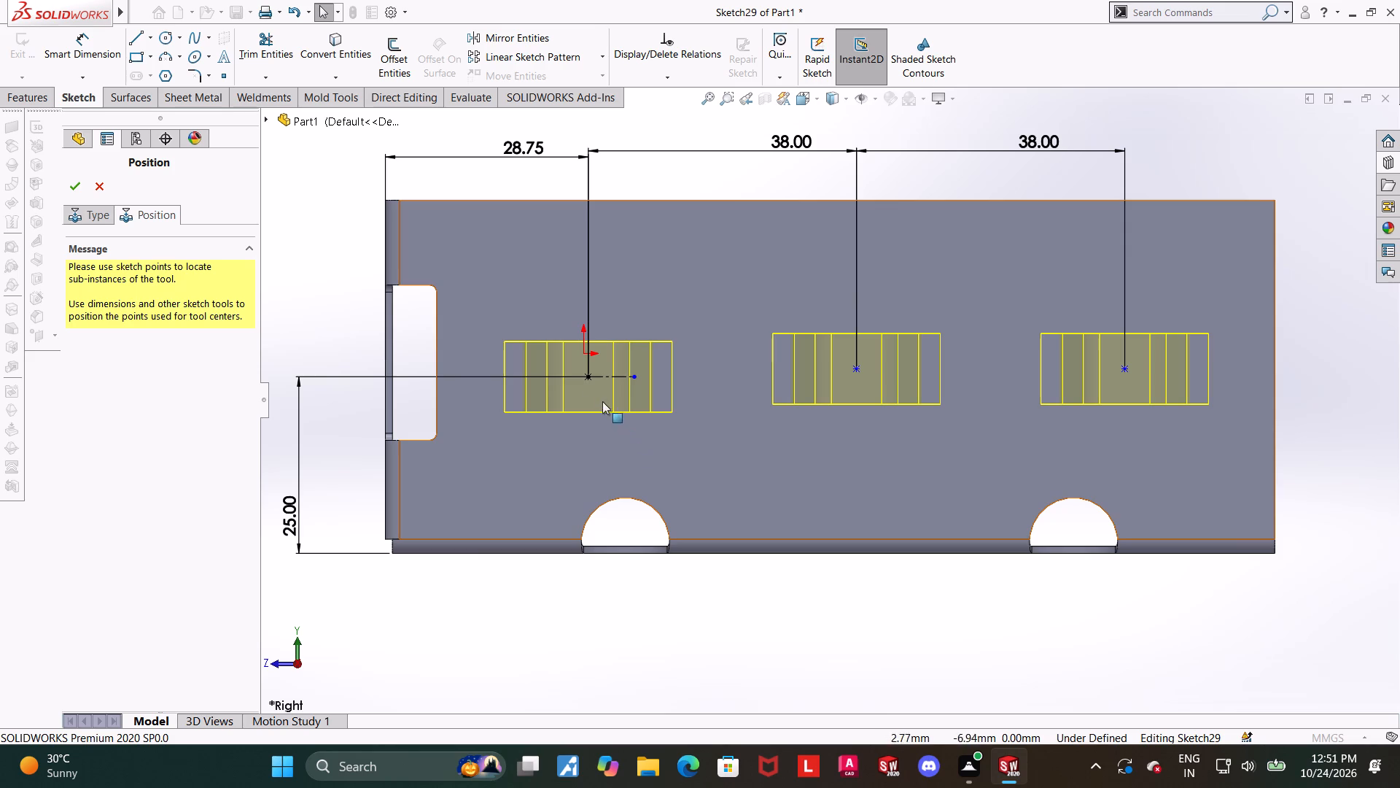
{"action": "left_click", "coordinate": [588, 375]}
{"action": "left_click", "coordinate": [855, 370], "text": "ctrl"}
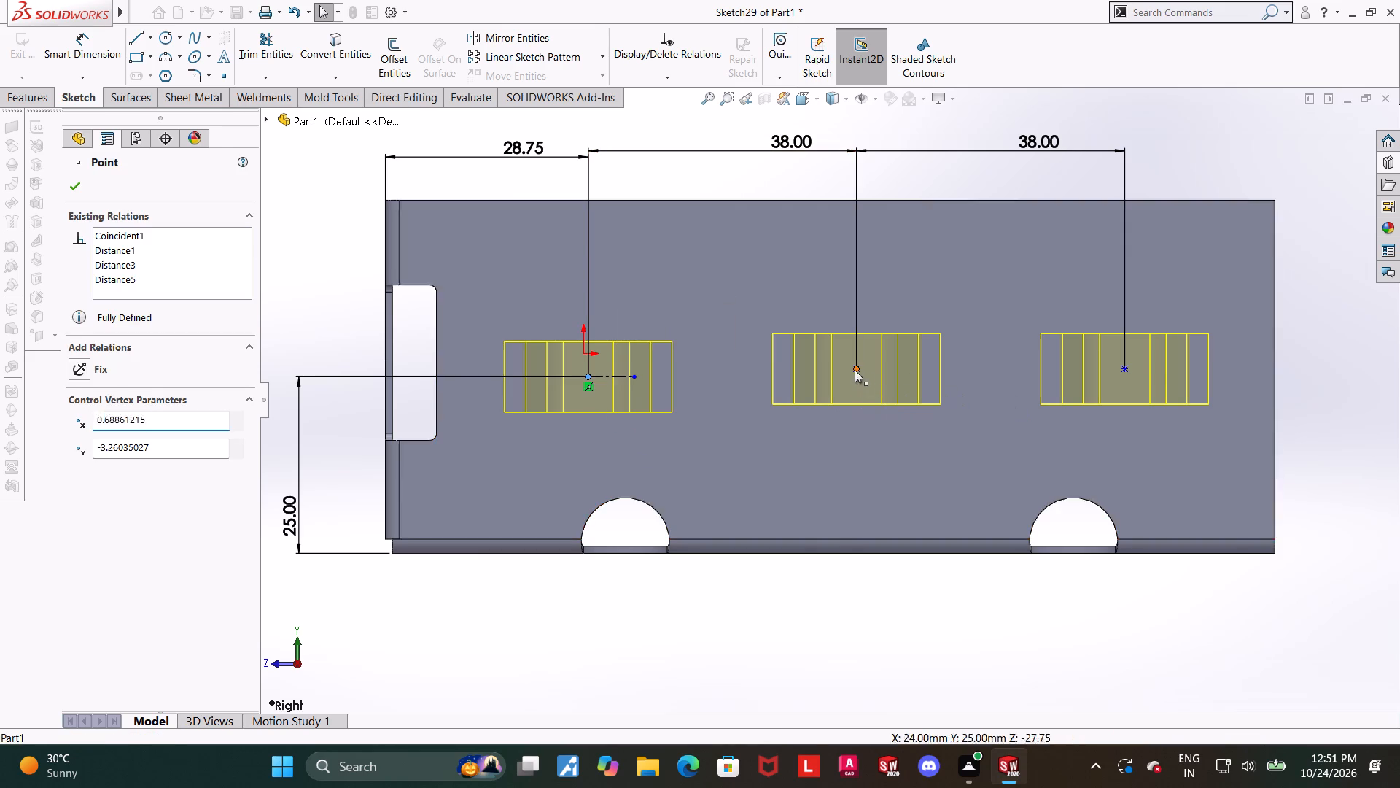
{"action": "left_click", "coordinate": [1127, 372], "text": "ctrl"}
{"action": "left_click", "coordinate": [84, 454]}
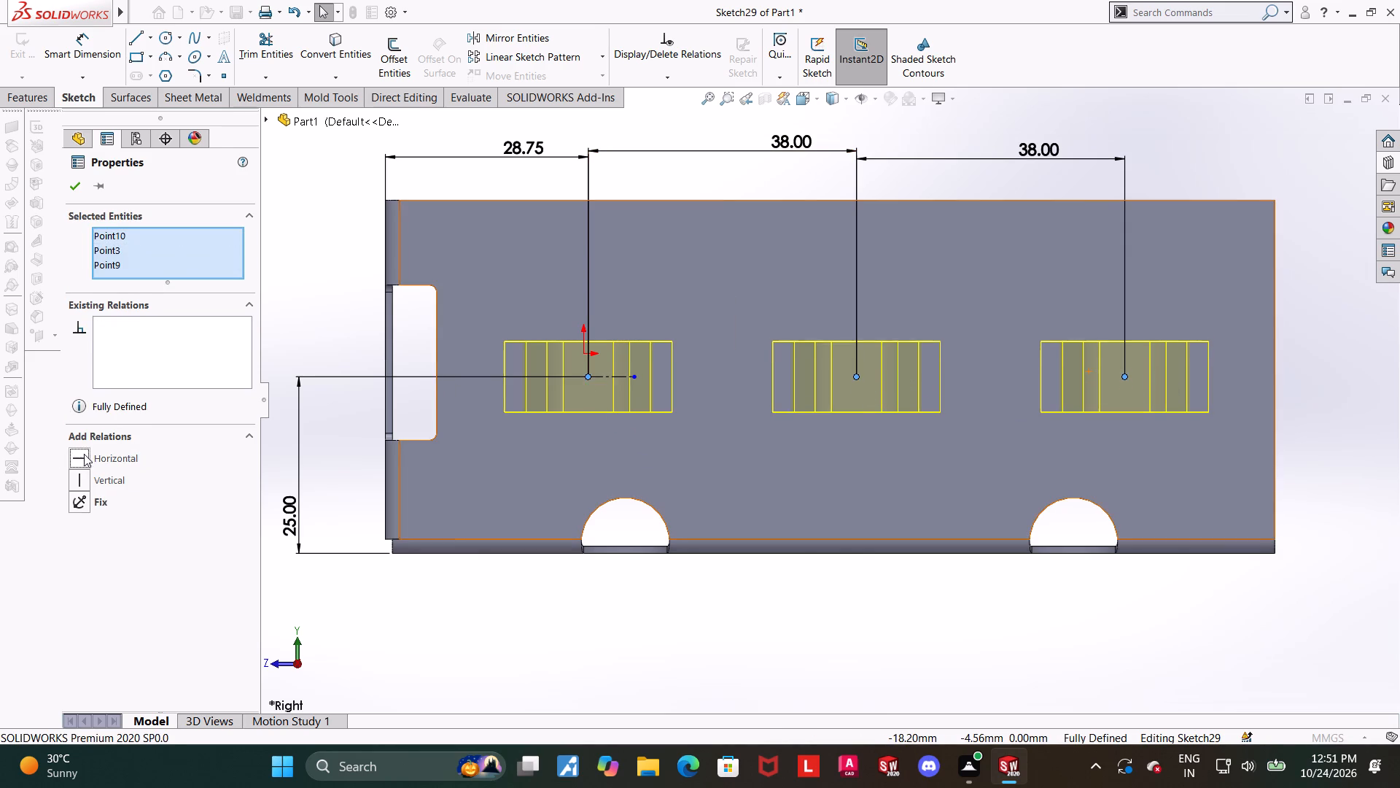
{"action": "left_click", "coordinate": [437, 565]}
Finish the bridge lance forming-tool feature with its three instances on the long wall and inspect the formed lances.
{"action": "scroll", "coordinate": [733, 549], "scroll_direction": "up", "scroll_amount": 1}
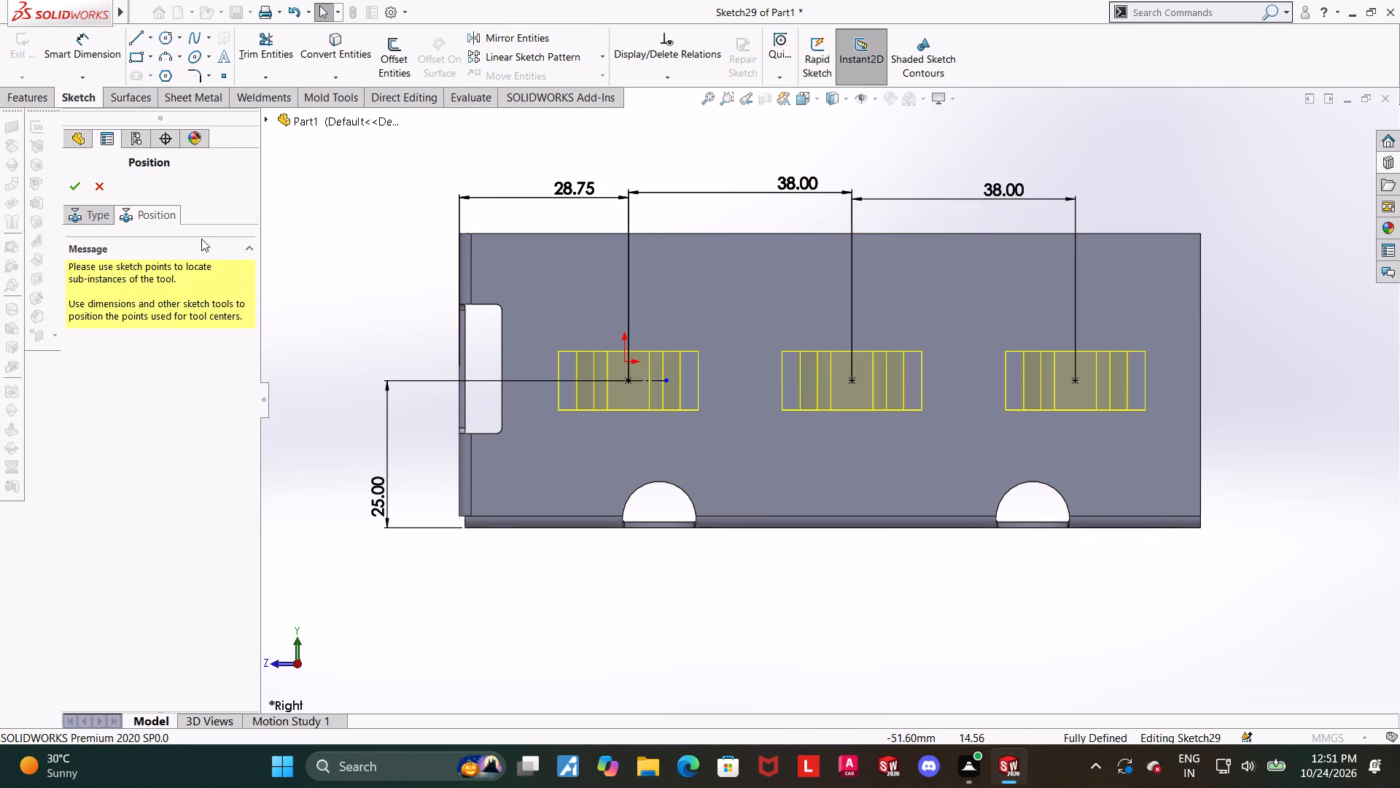
{"action": "left_click", "coordinate": [73, 182]}
{"action": "left_click", "coordinate": [878, 583]}
{"action": "scroll", "coordinate": [889, 579], "scroll_direction": "up", "scroll_amount": 4}
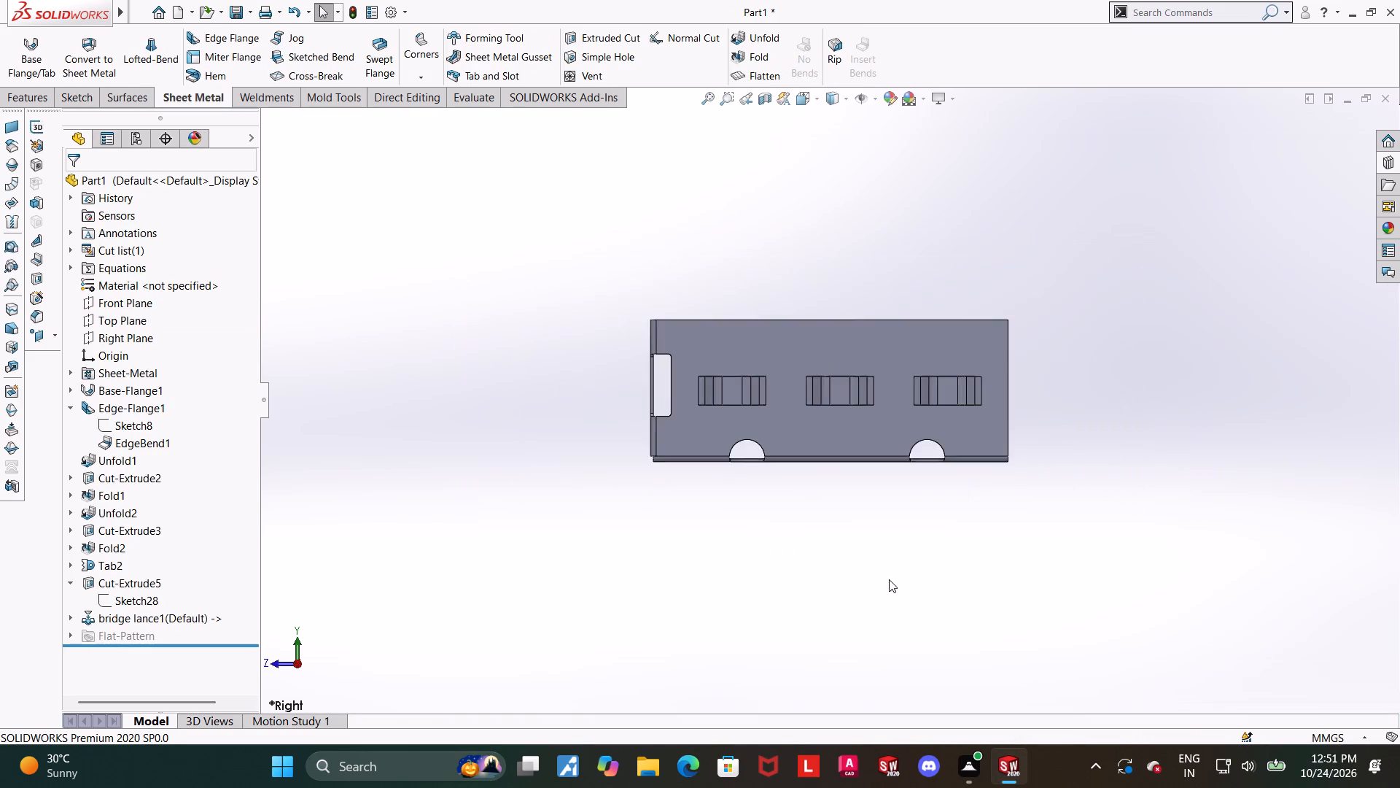
{"action": "middle_click_drag", "start_coordinate": [895, 580], "coordinate": [976, 682]}
{"action": "scroll", "coordinate": [997, 495], "scroll_direction": "down", "scroll_amount": 1}
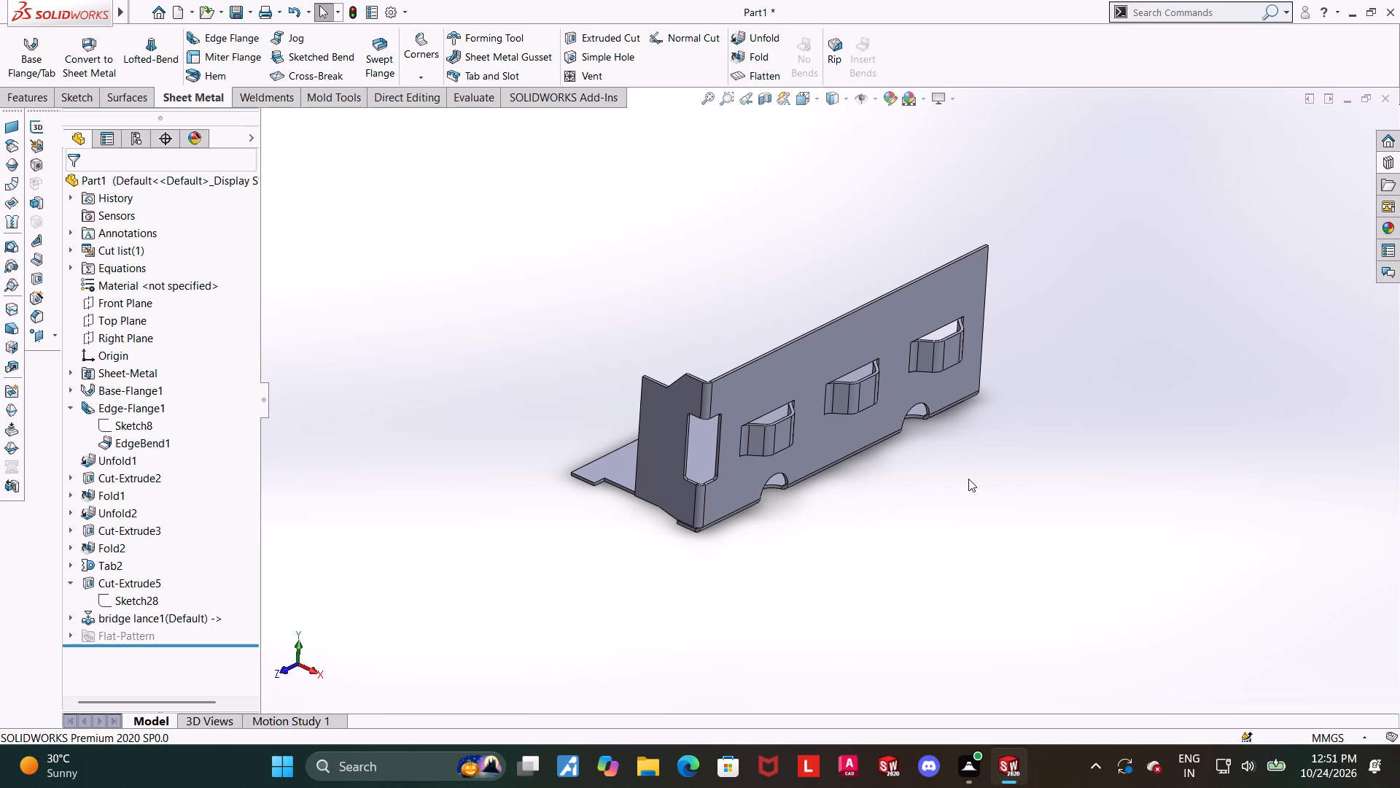
{"action": "scroll", "coordinate": [968, 479], "scroll_direction": "up", "scroll_amount": 1}
{"action": "scroll", "coordinate": [851, 426], "scroll_direction": "down", "scroll_amount": 2}
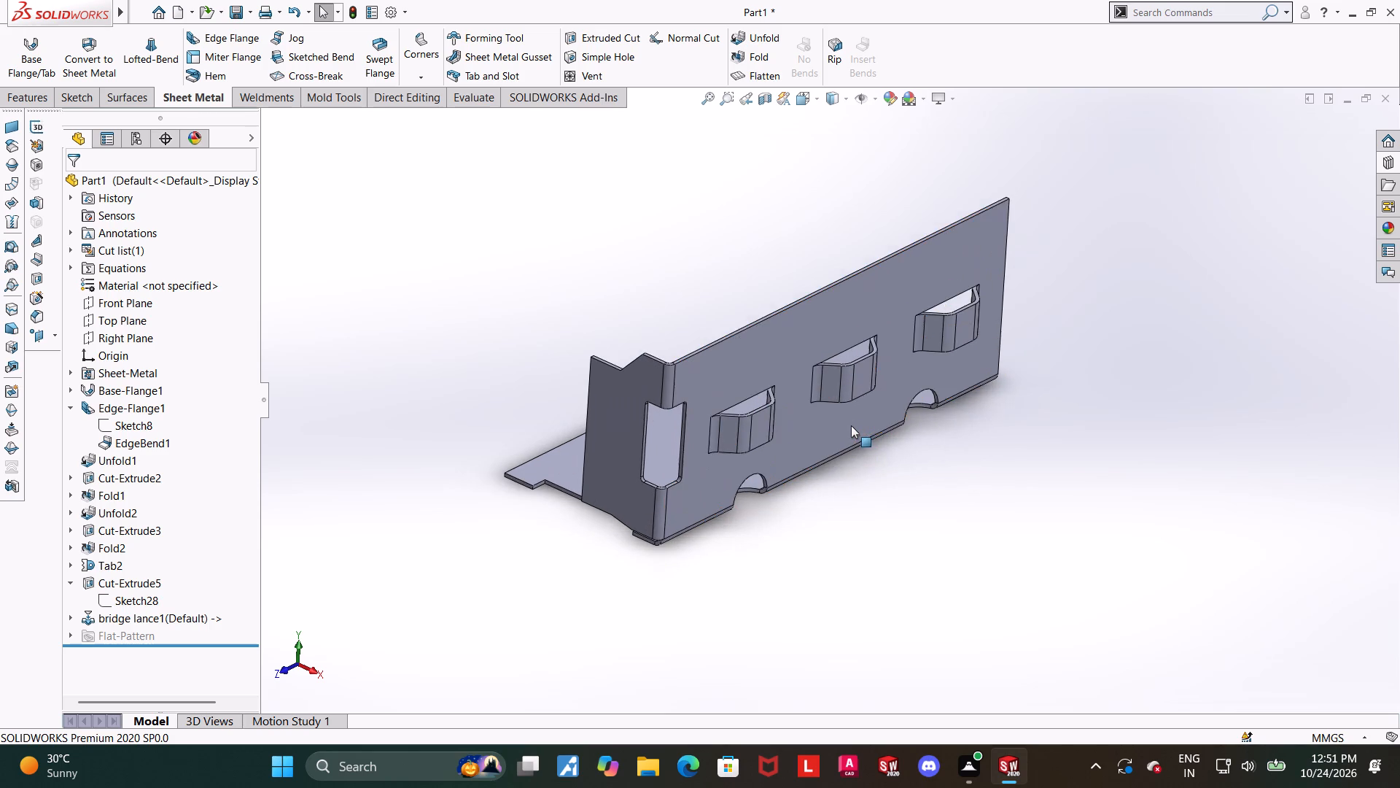
{"action": "middle_click_drag", "start_coordinate": [847, 430], "coordinate": [889, 458]}
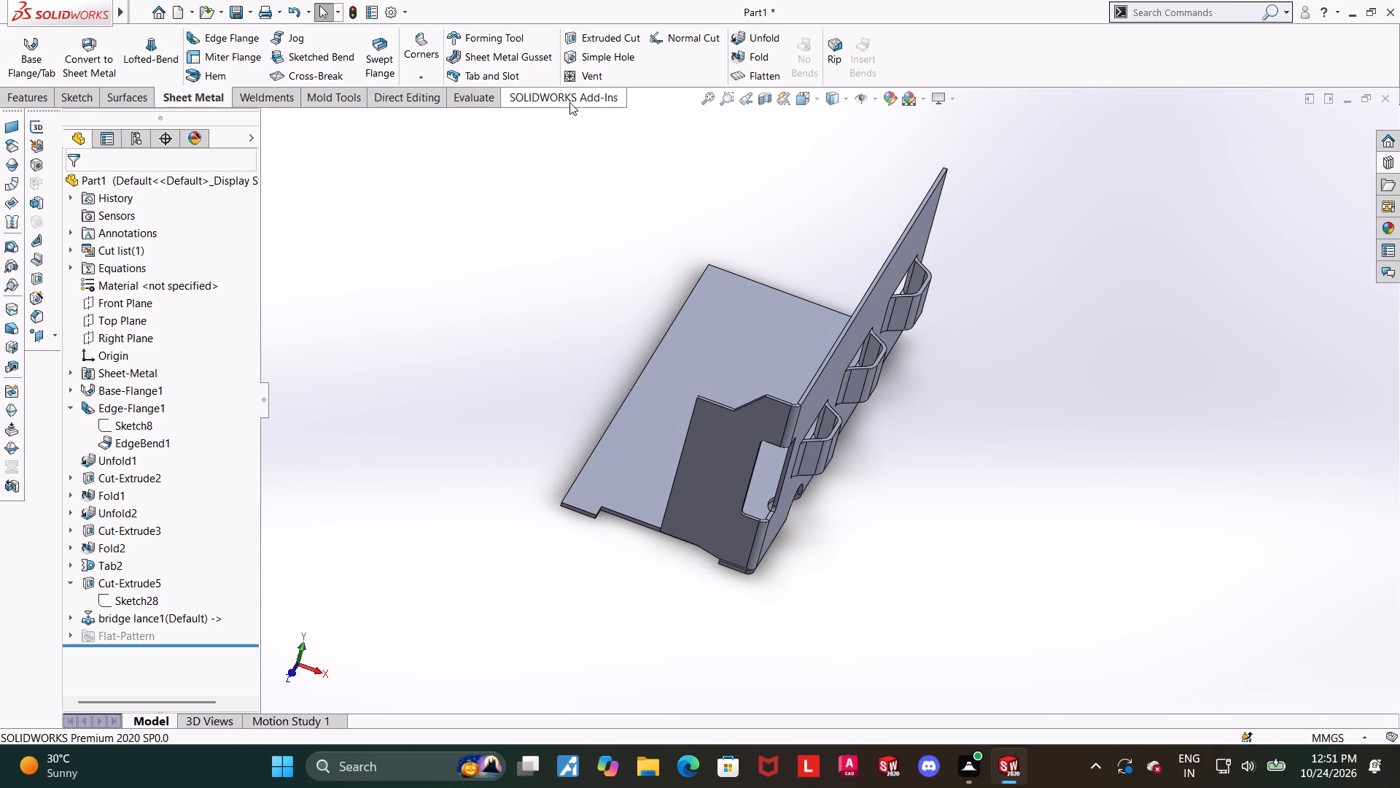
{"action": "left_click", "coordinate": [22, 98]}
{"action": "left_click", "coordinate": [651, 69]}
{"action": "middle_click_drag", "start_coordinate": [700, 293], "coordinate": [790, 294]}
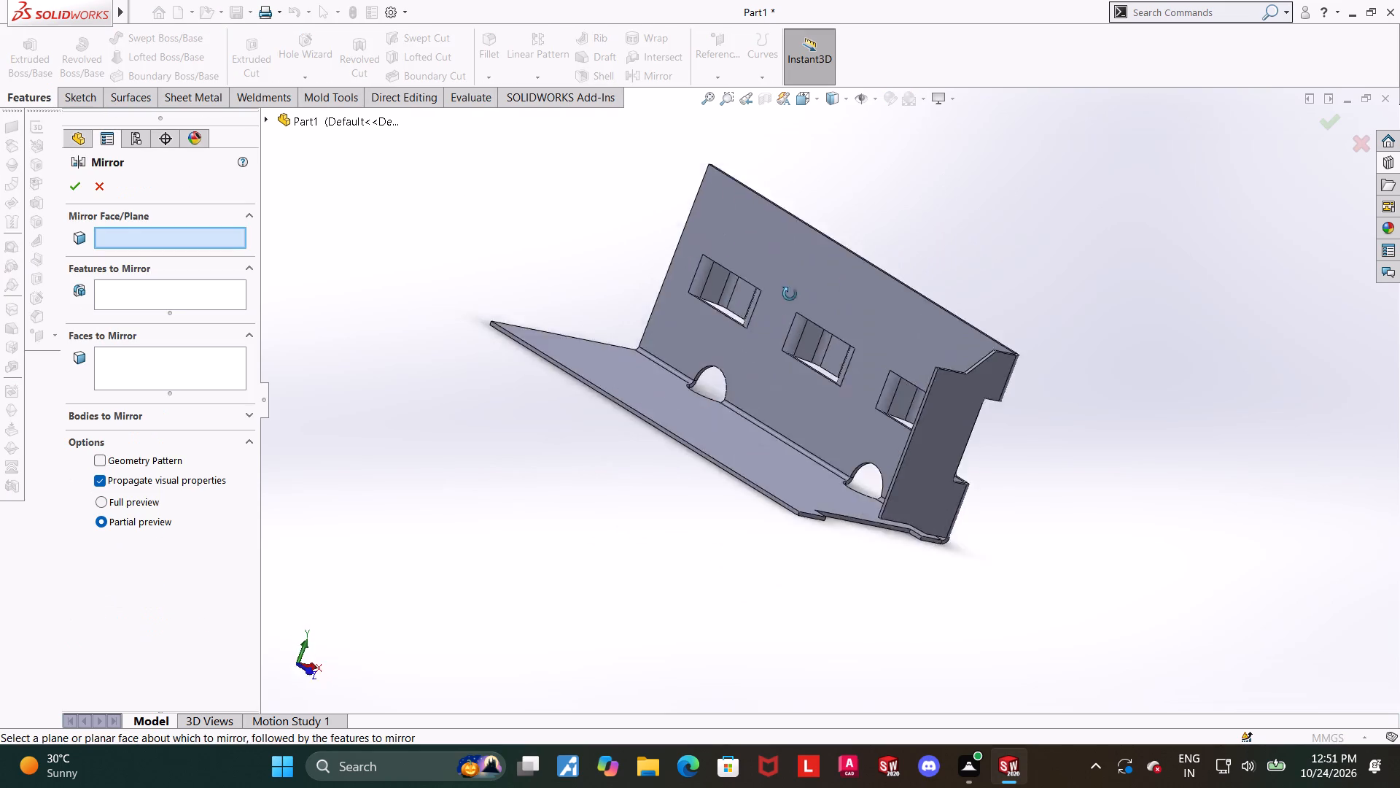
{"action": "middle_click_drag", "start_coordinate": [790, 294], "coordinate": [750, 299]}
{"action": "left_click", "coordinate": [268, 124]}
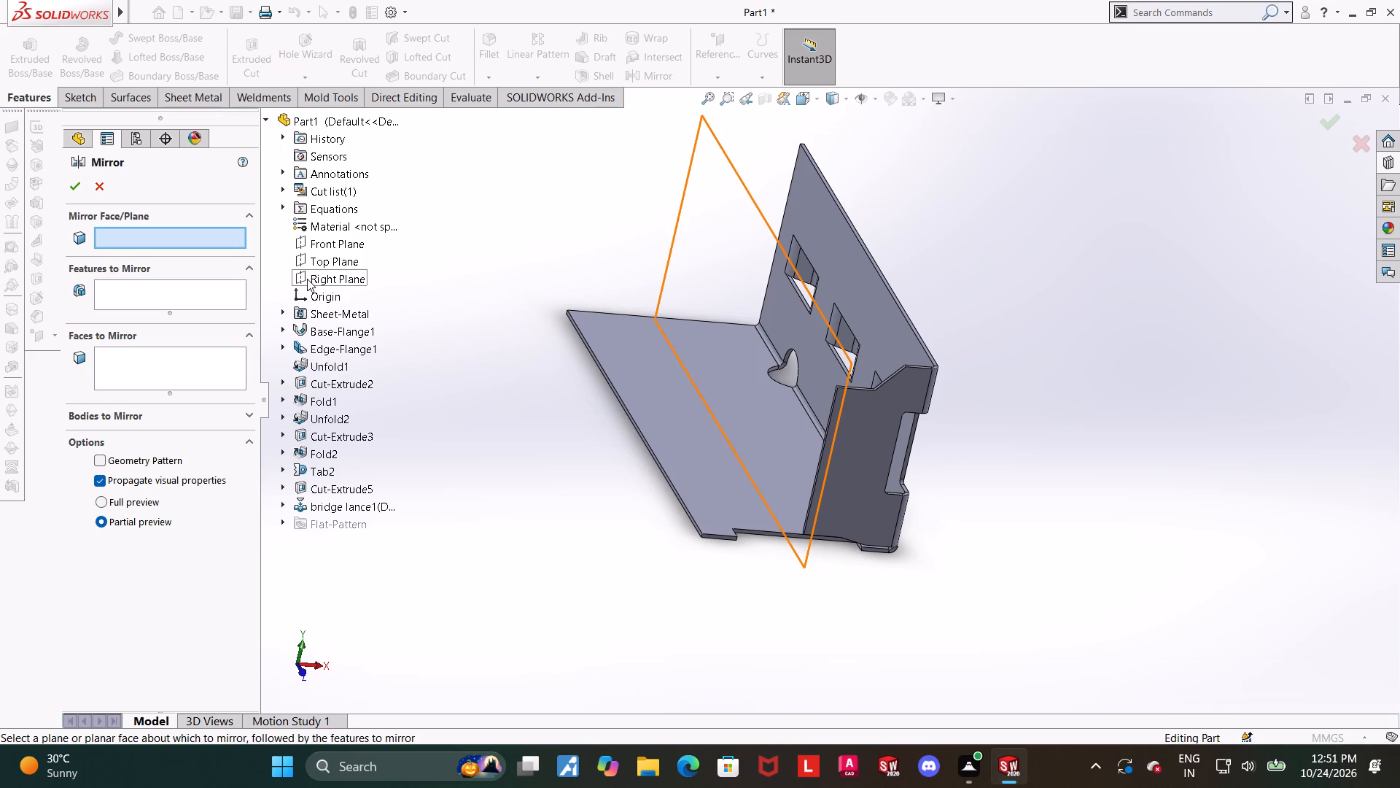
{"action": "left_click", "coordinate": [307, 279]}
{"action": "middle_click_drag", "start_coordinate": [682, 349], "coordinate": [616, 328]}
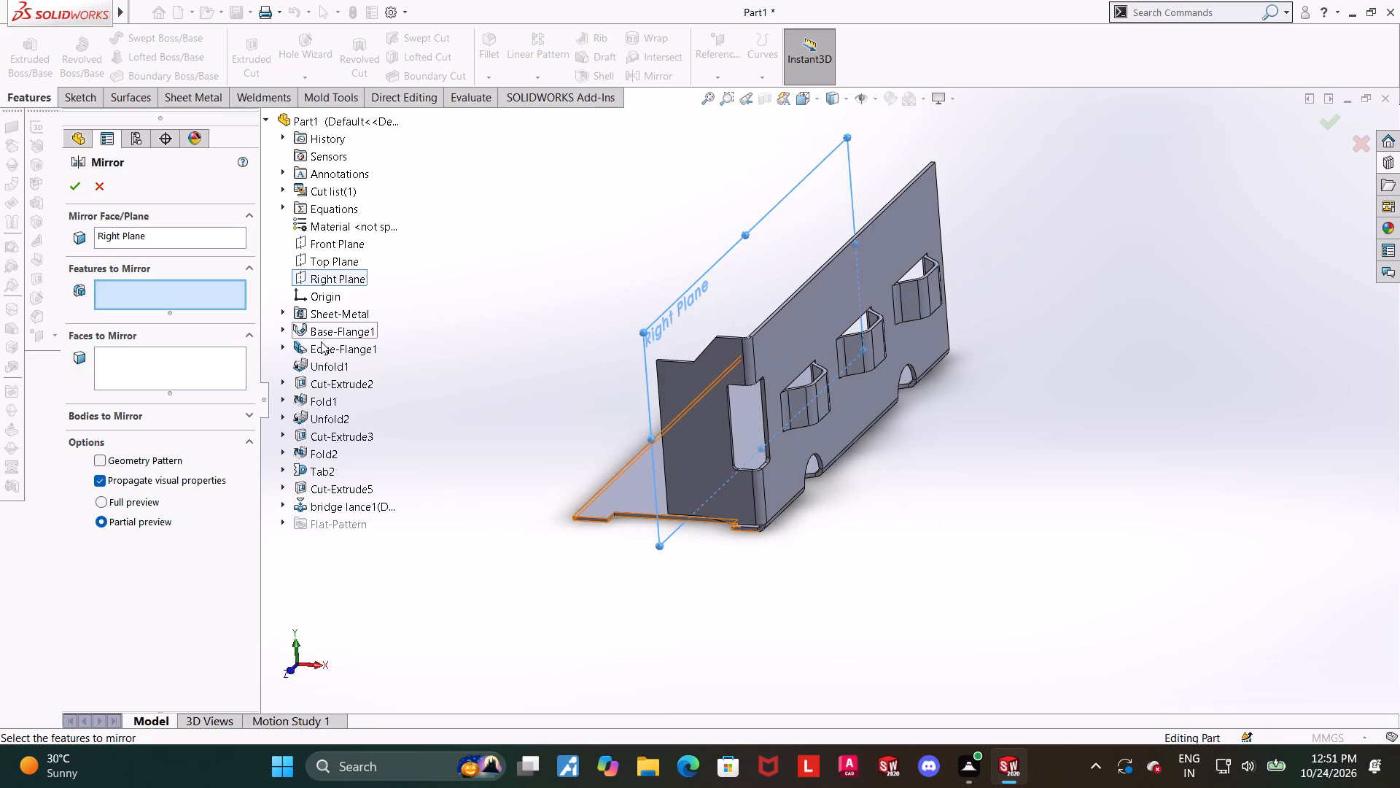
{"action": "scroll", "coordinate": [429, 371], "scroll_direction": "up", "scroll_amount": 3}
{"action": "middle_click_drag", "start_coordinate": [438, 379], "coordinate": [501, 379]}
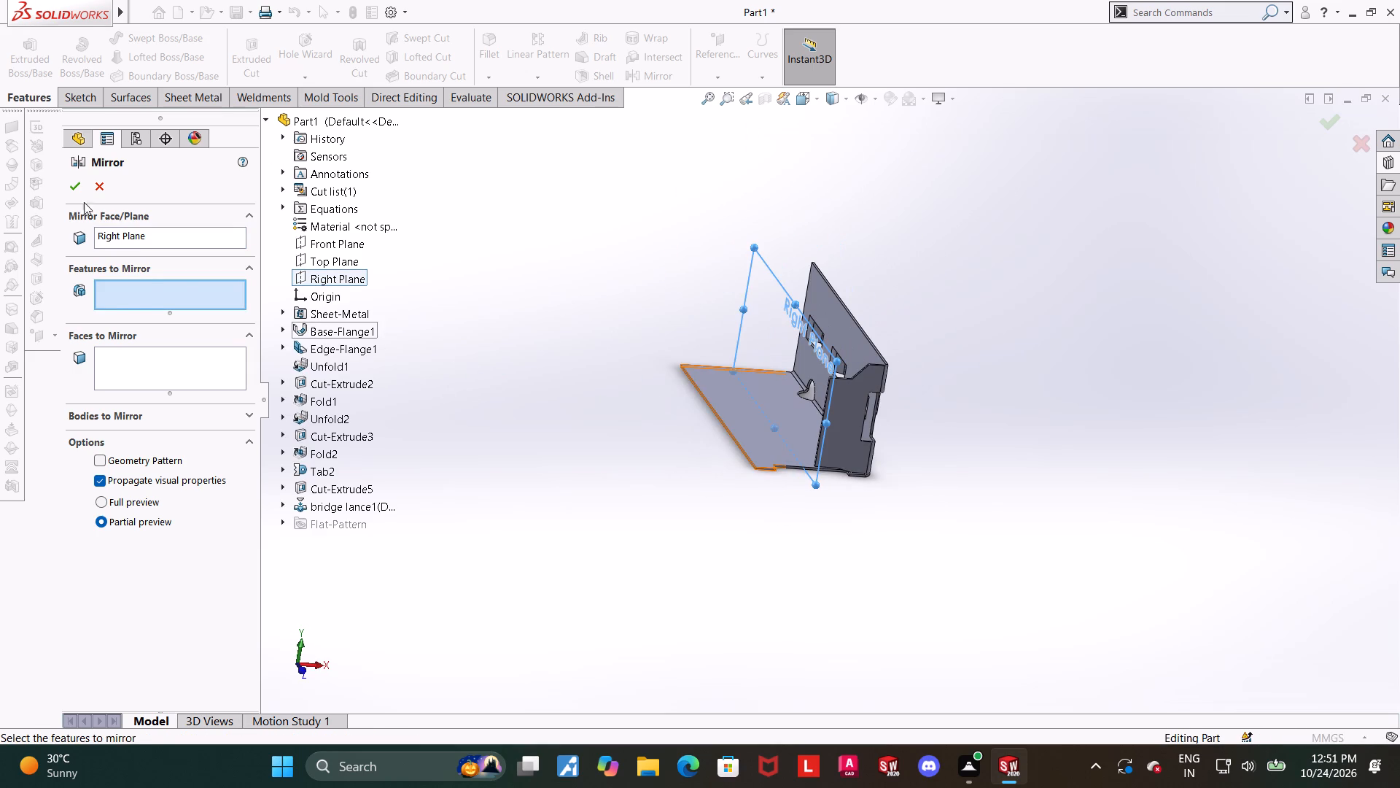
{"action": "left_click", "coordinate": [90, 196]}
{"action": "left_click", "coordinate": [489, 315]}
Start an upward edge flange on the base's free long edge, opposite the lanced wall, with a length of 50 mm.
{"action": "scroll", "coordinate": [671, 377], "scroll_direction": "down", "scroll_amount": 2}
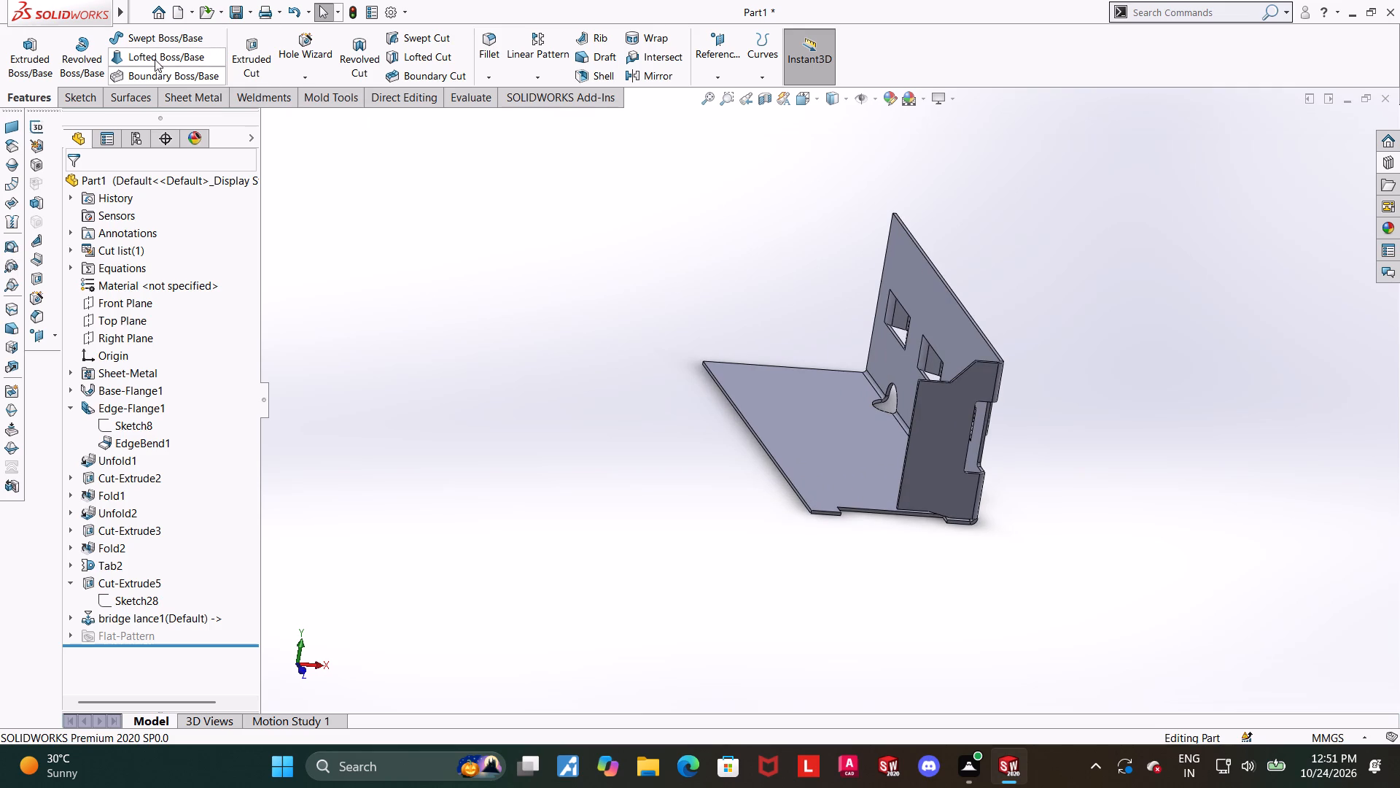
{"action": "left_click", "coordinate": [196, 98]}
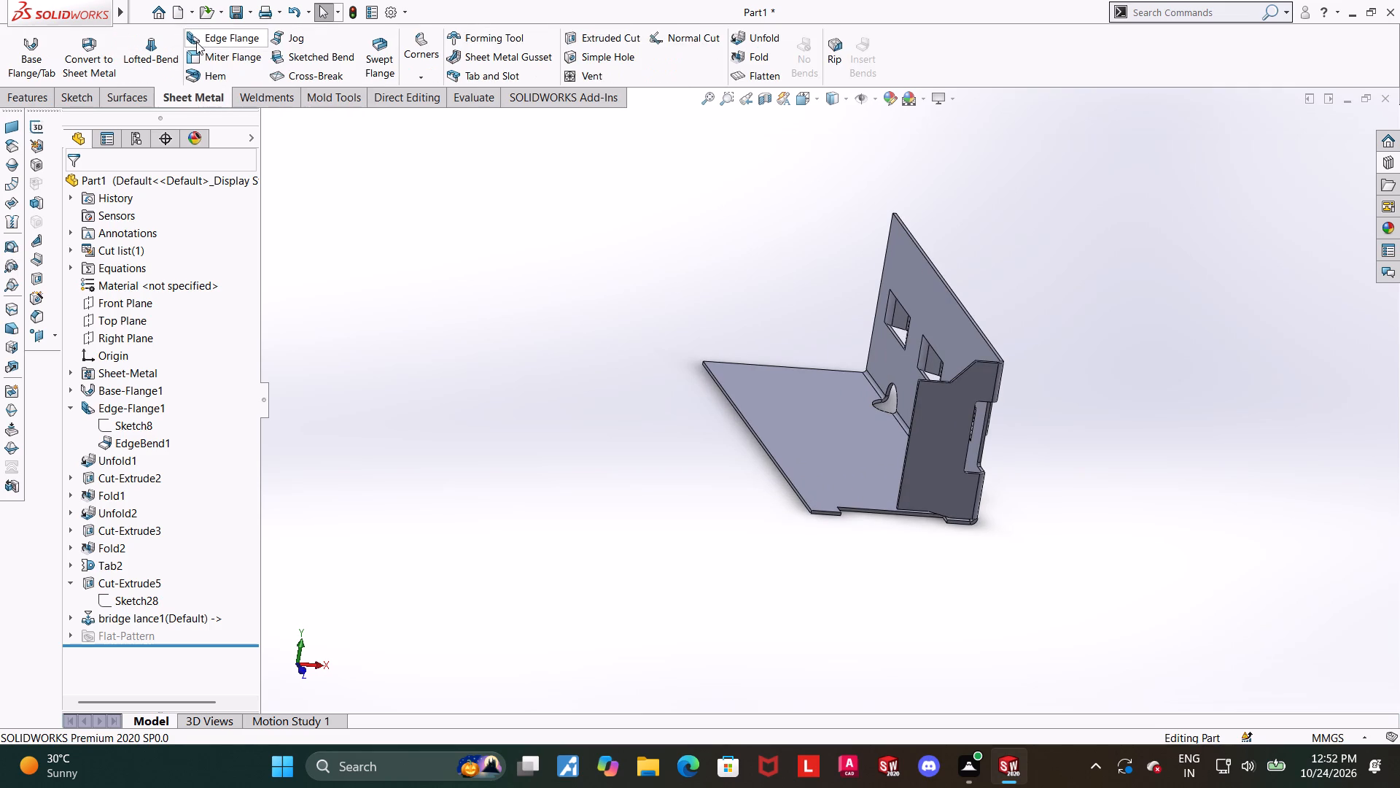
{"action": "left_click", "coordinate": [195, 42]}
{"action": "scroll", "coordinate": [939, 349], "scroll_direction": "down", "scroll_amount": 2}
{"action": "left_click", "coordinate": [673, 490]}
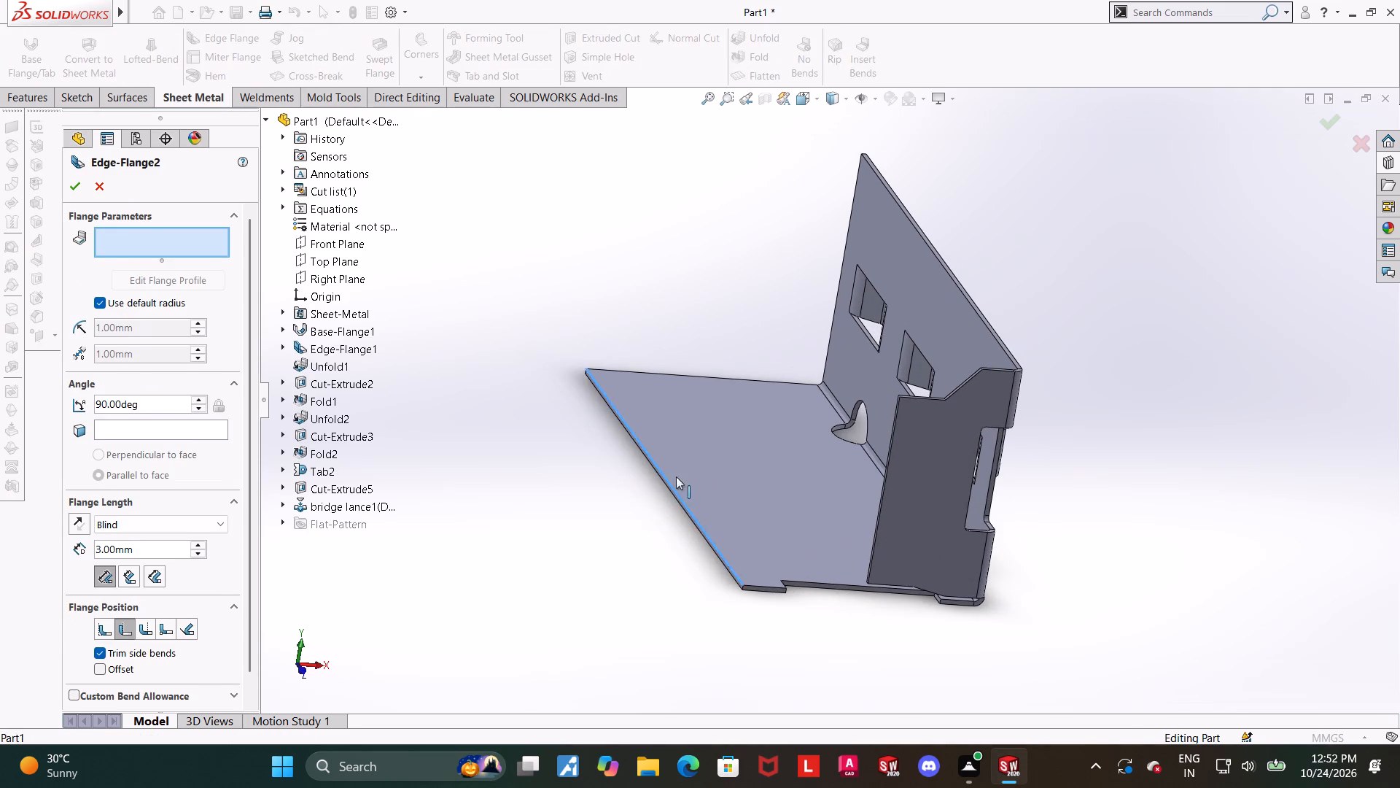
{"action": "left_click", "coordinate": [705, 282]}
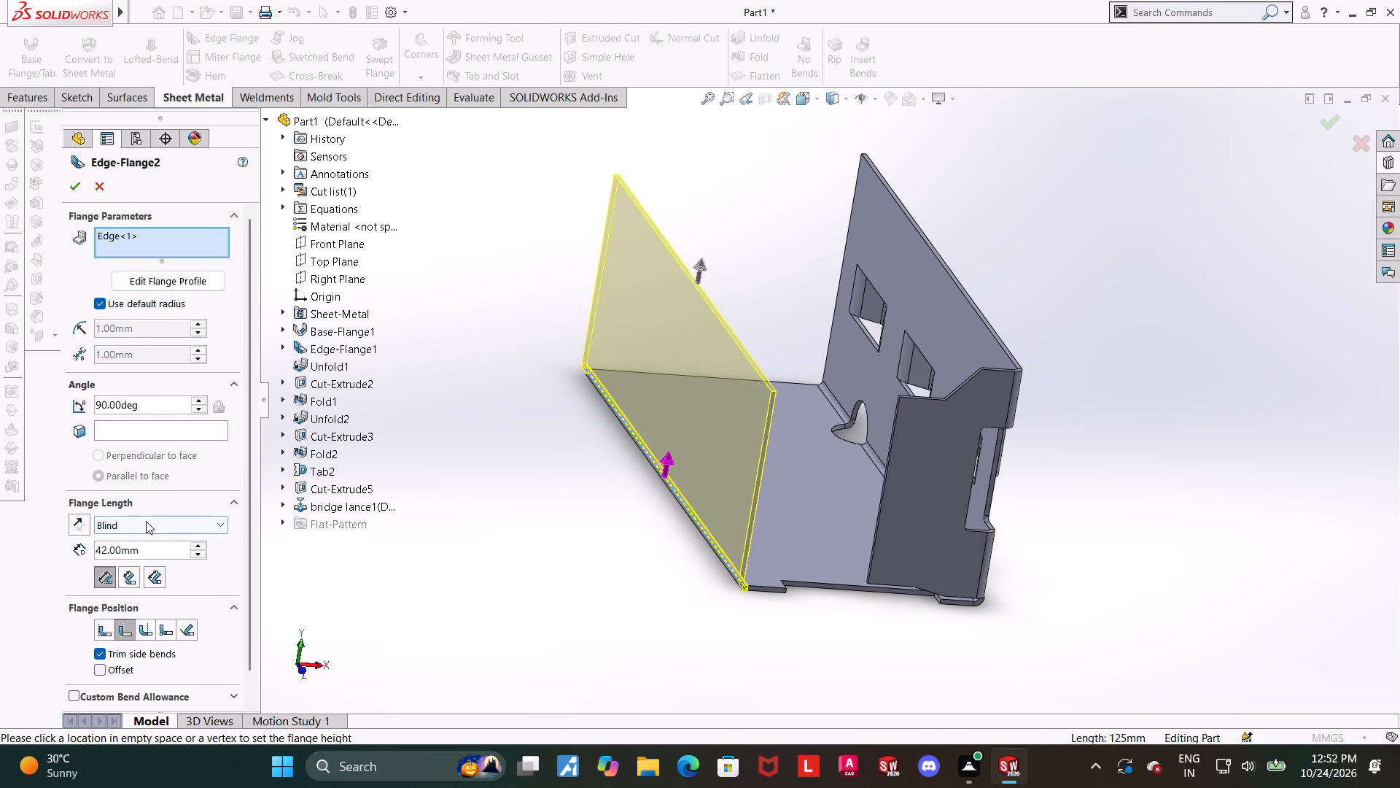
{"action": "left_click_drag", "start_coordinate": [146, 521], "coordinate": [114, 520]}
{"action": "left_click", "coordinate": [319, 572]}
{"action": "left_click_drag", "start_coordinate": [150, 550], "coordinate": [0, 546]}
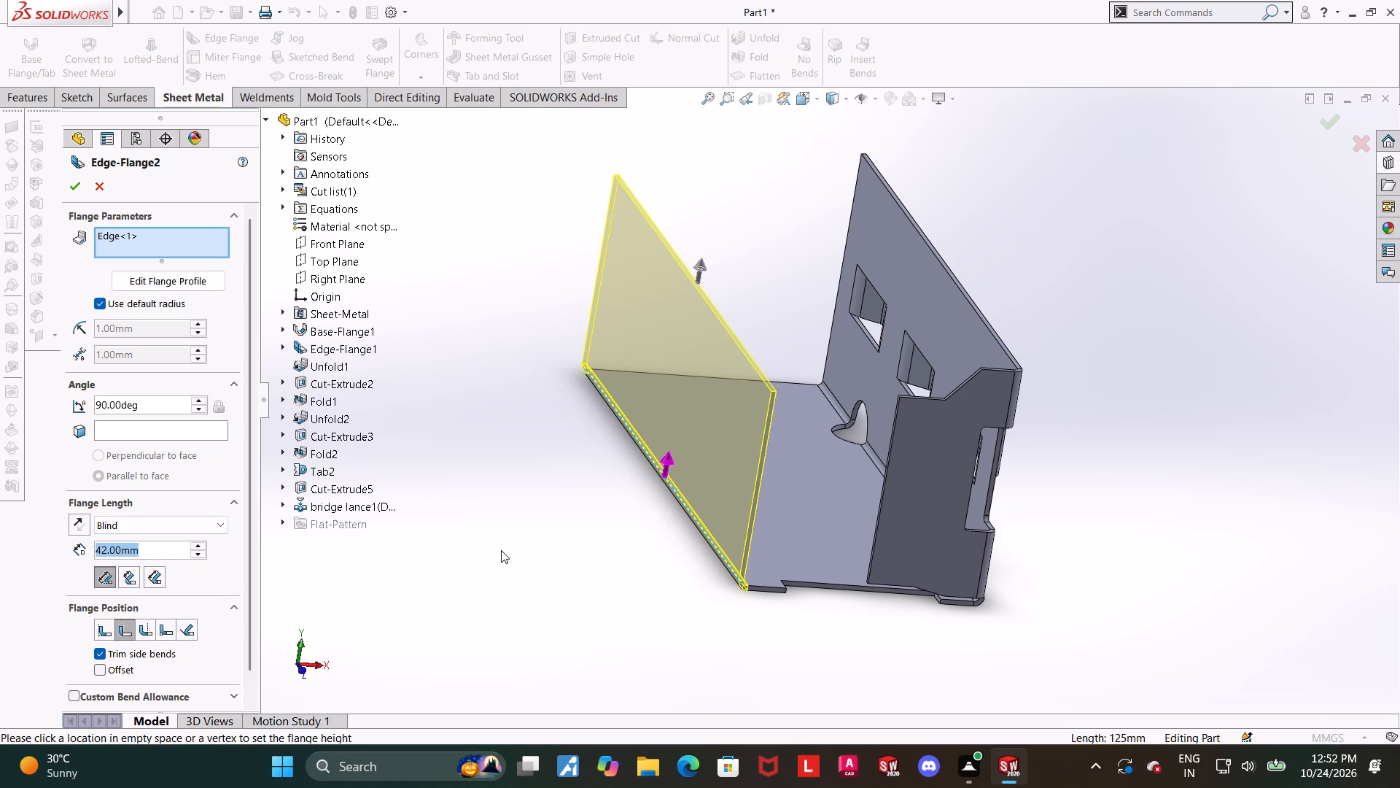
{"action": "type", "text": "50"}
{"action": "key", "text": "Return"}
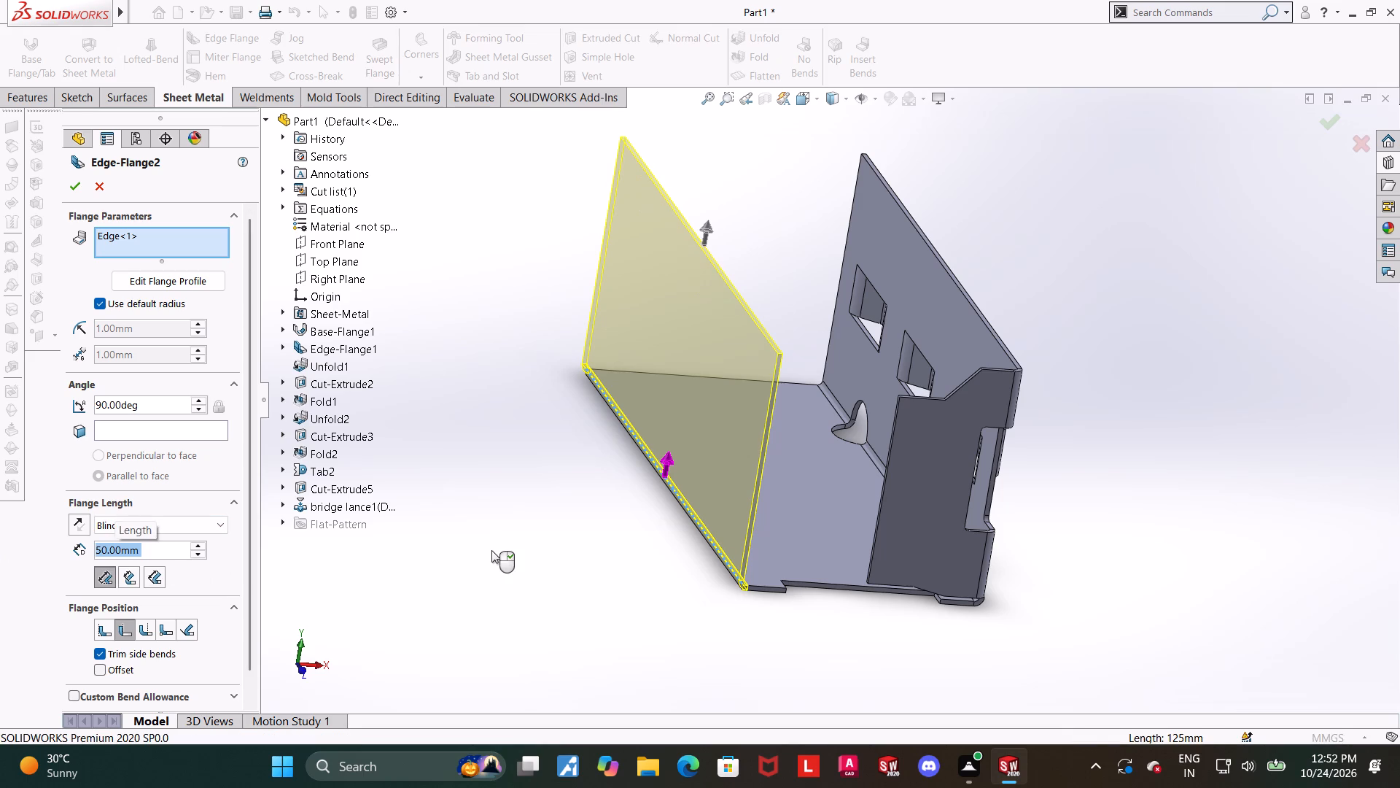
Set the new edge flange's position to Material Inside and complete the flange.
{"action": "left_click", "coordinate": [104, 627]}
{"action": "middle_click_drag", "start_coordinate": [829, 659], "coordinate": [783, 633]}
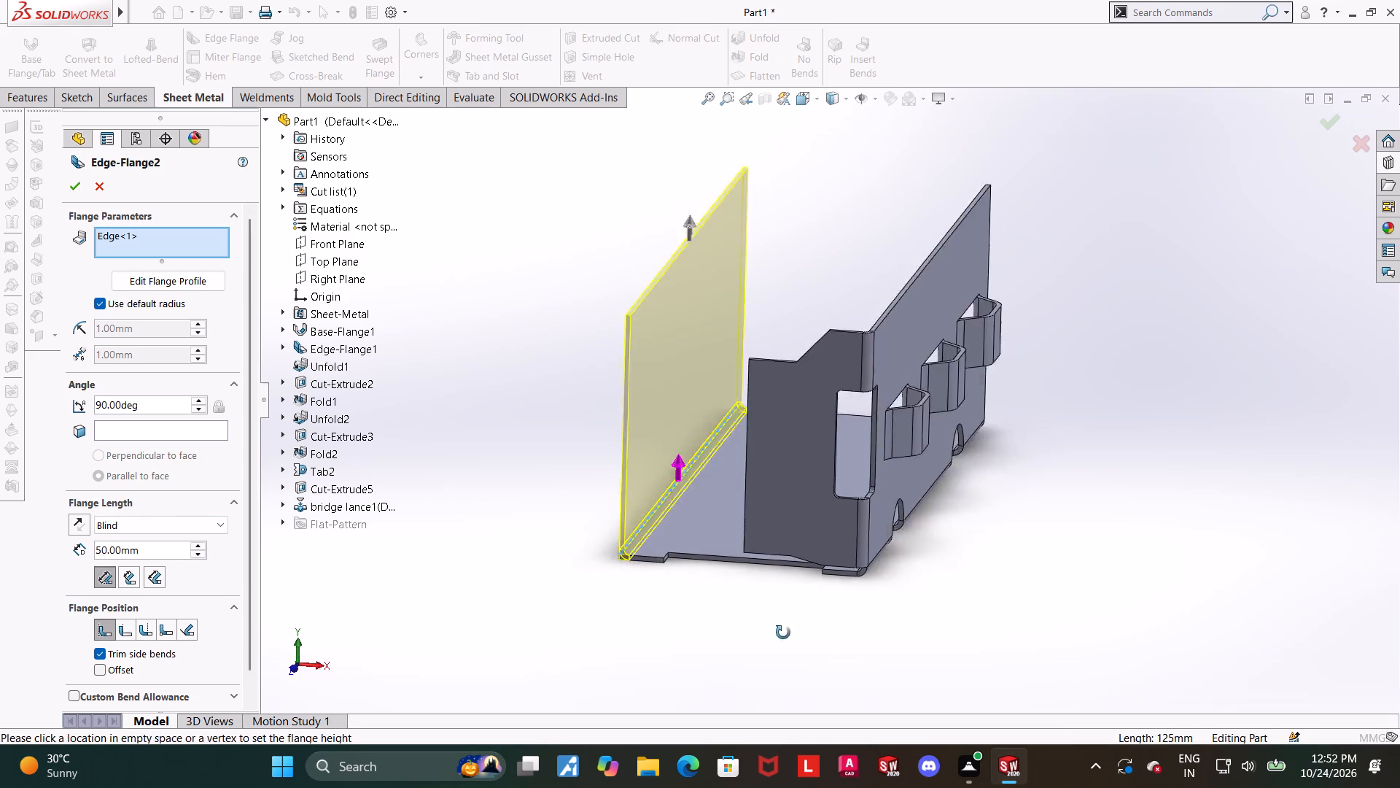
{"action": "middle_click_drag", "start_coordinate": [783, 633], "coordinate": [814, 600]}
{"action": "middle_click_drag", "start_coordinate": [804, 546], "coordinate": [775, 557]}
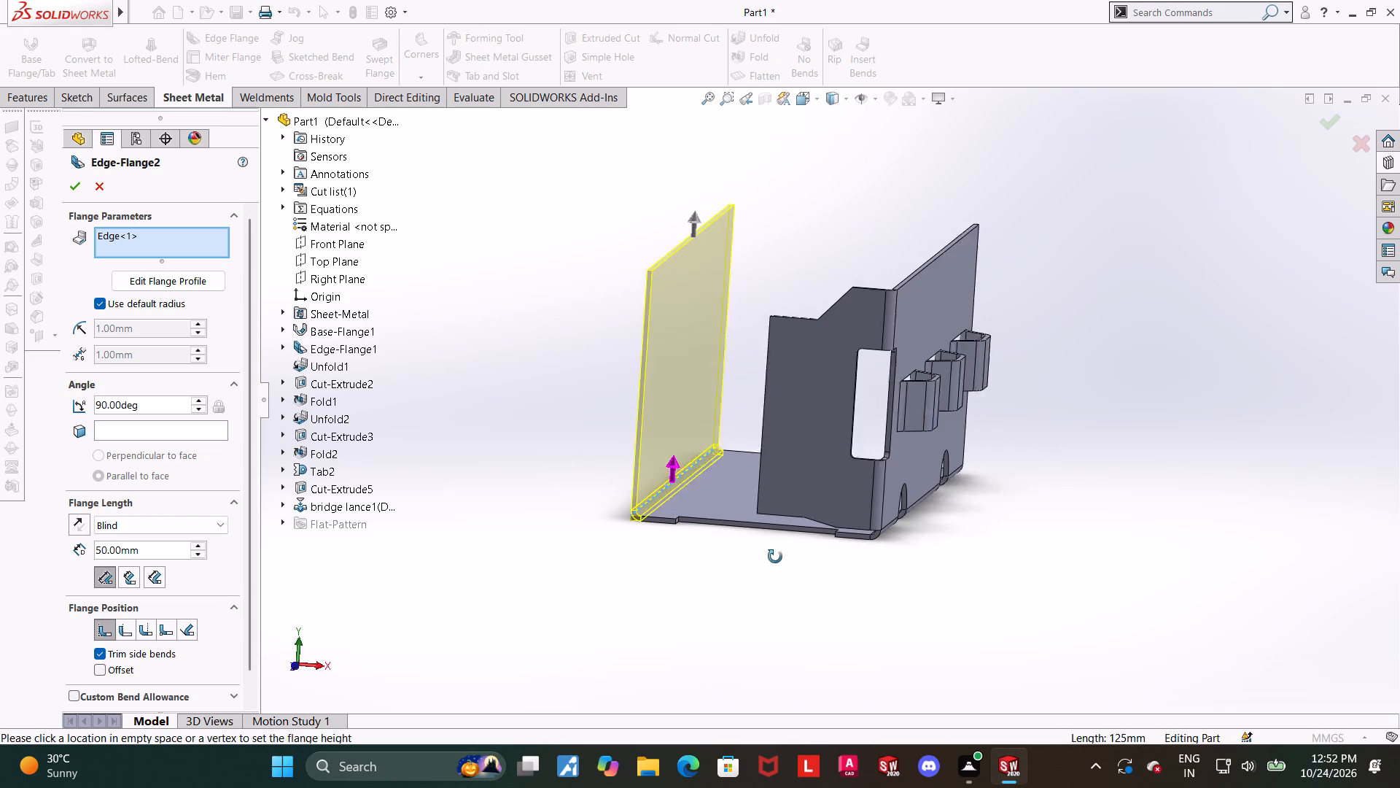
{"action": "middle_click_drag", "start_coordinate": [775, 557], "coordinate": [772, 557]}
{"action": "scroll", "coordinate": [769, 527], "scroll_direction": "down", "scroll_amount": 1}
{"action": "scroll", "coordinate": [824, 564], "scroll_direction": "up", "scroll_amount": 2}
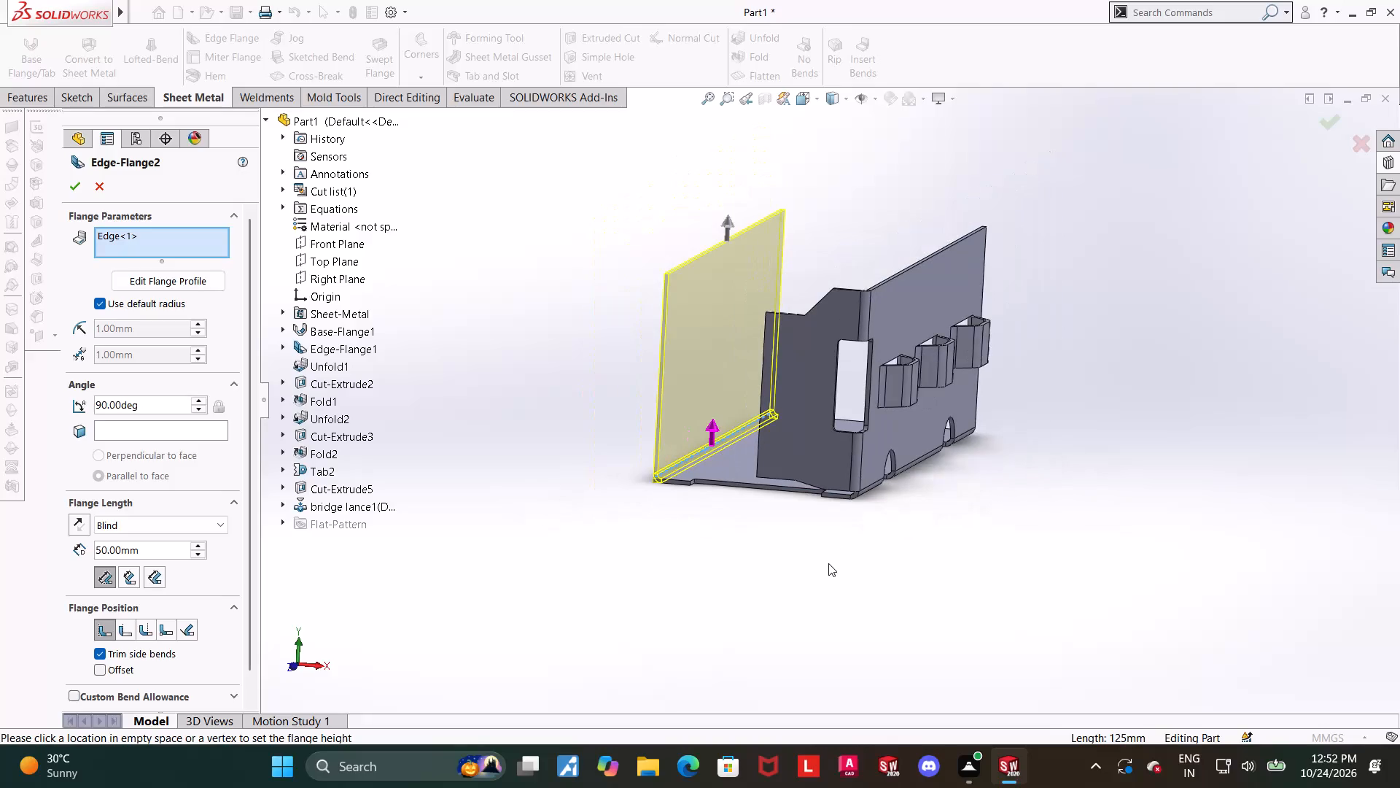
{"action": "left_click", "coordinate": [69, 175]}
{"action": "left_click", "coordinate": [836, 565]}
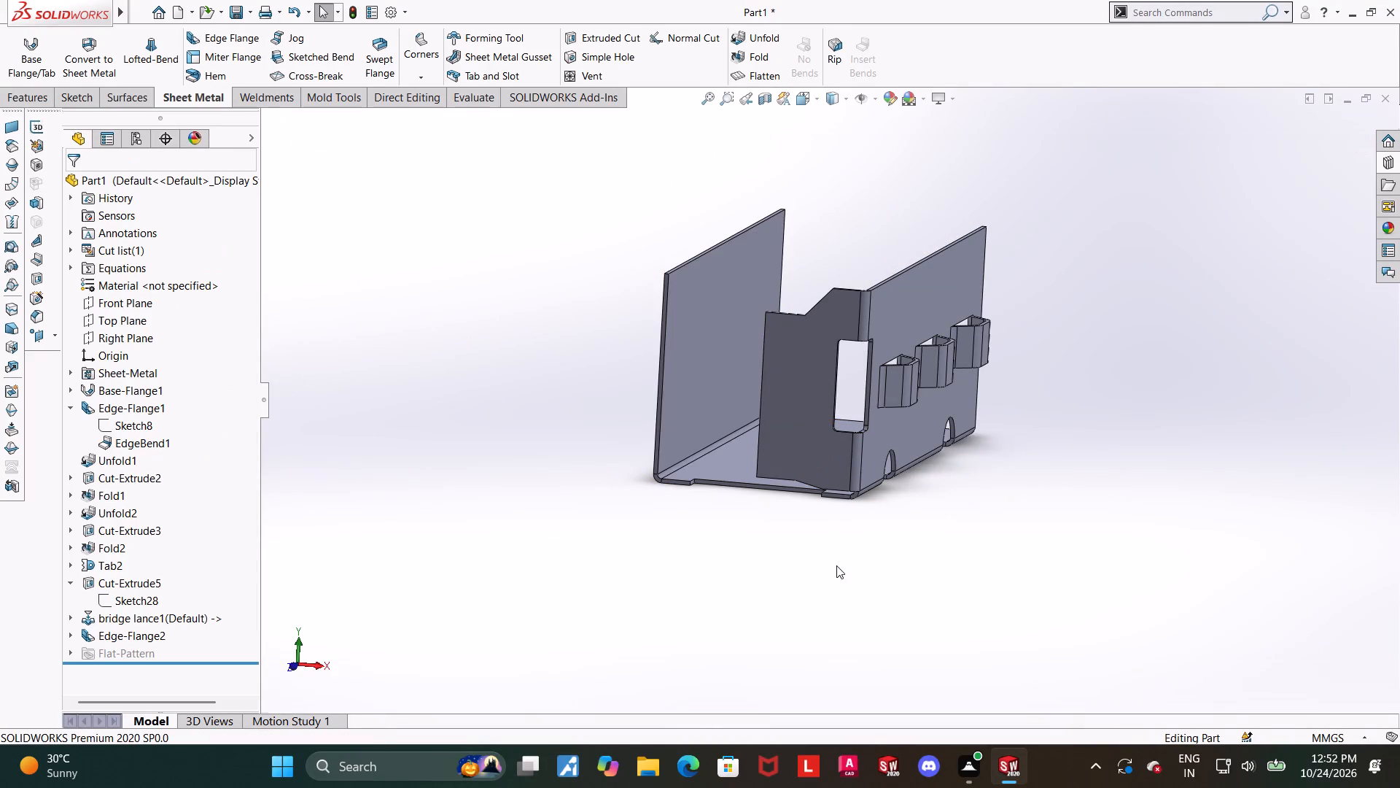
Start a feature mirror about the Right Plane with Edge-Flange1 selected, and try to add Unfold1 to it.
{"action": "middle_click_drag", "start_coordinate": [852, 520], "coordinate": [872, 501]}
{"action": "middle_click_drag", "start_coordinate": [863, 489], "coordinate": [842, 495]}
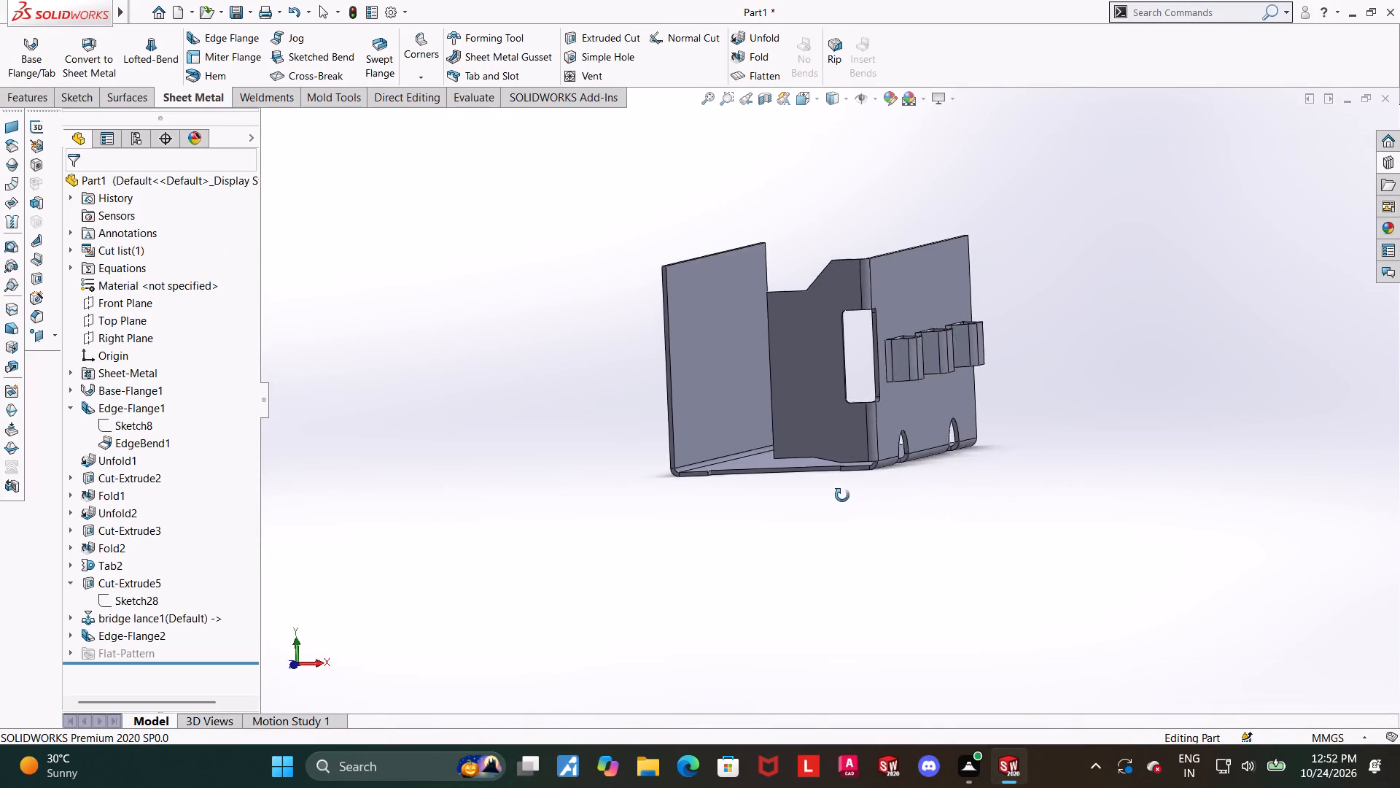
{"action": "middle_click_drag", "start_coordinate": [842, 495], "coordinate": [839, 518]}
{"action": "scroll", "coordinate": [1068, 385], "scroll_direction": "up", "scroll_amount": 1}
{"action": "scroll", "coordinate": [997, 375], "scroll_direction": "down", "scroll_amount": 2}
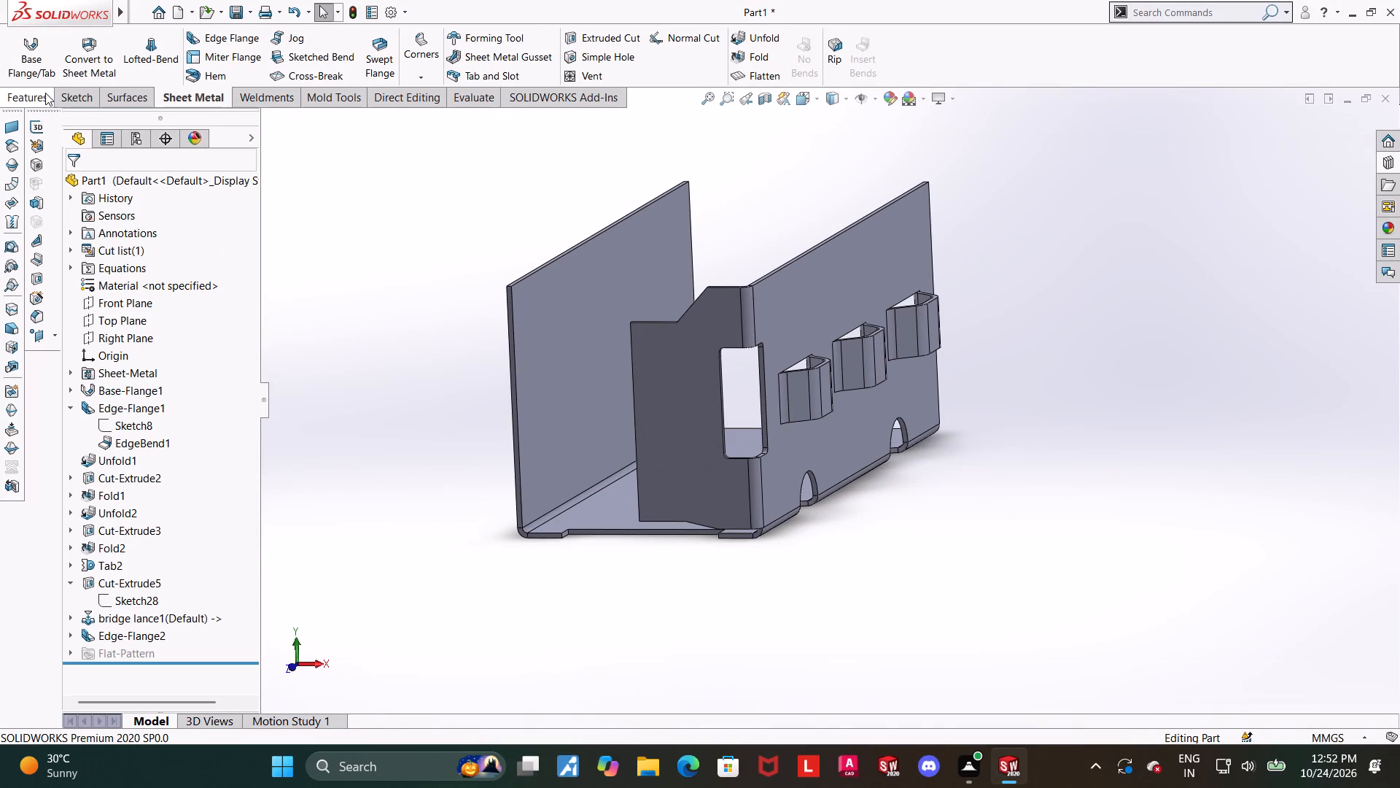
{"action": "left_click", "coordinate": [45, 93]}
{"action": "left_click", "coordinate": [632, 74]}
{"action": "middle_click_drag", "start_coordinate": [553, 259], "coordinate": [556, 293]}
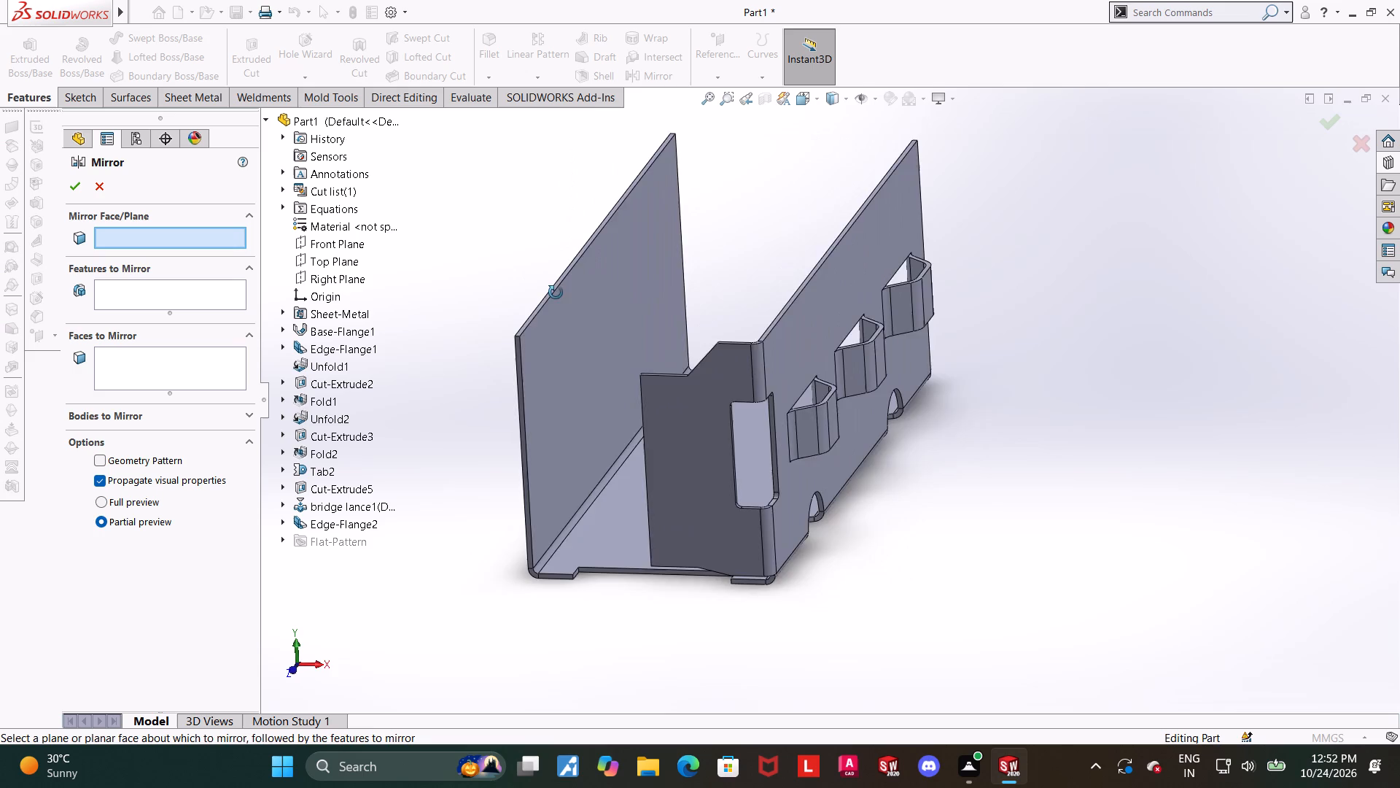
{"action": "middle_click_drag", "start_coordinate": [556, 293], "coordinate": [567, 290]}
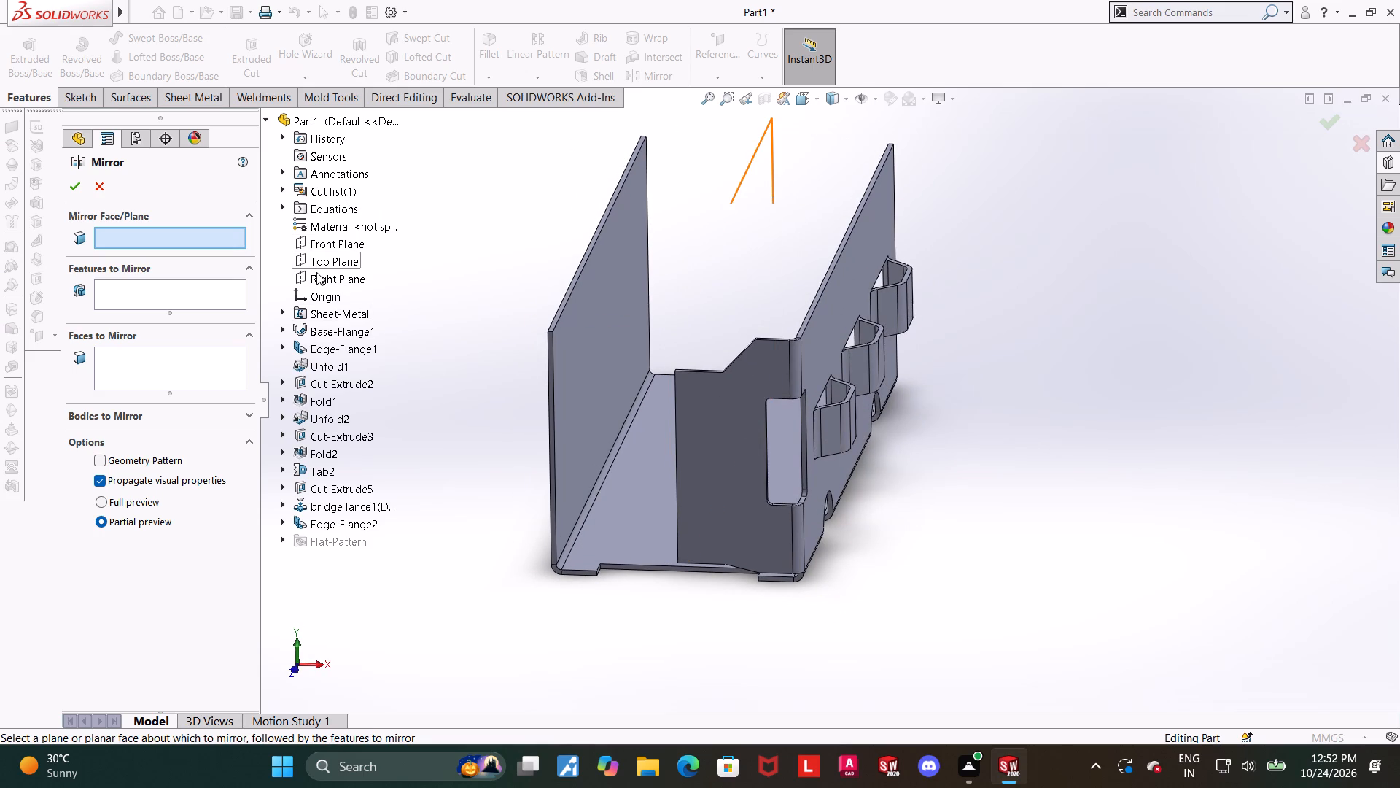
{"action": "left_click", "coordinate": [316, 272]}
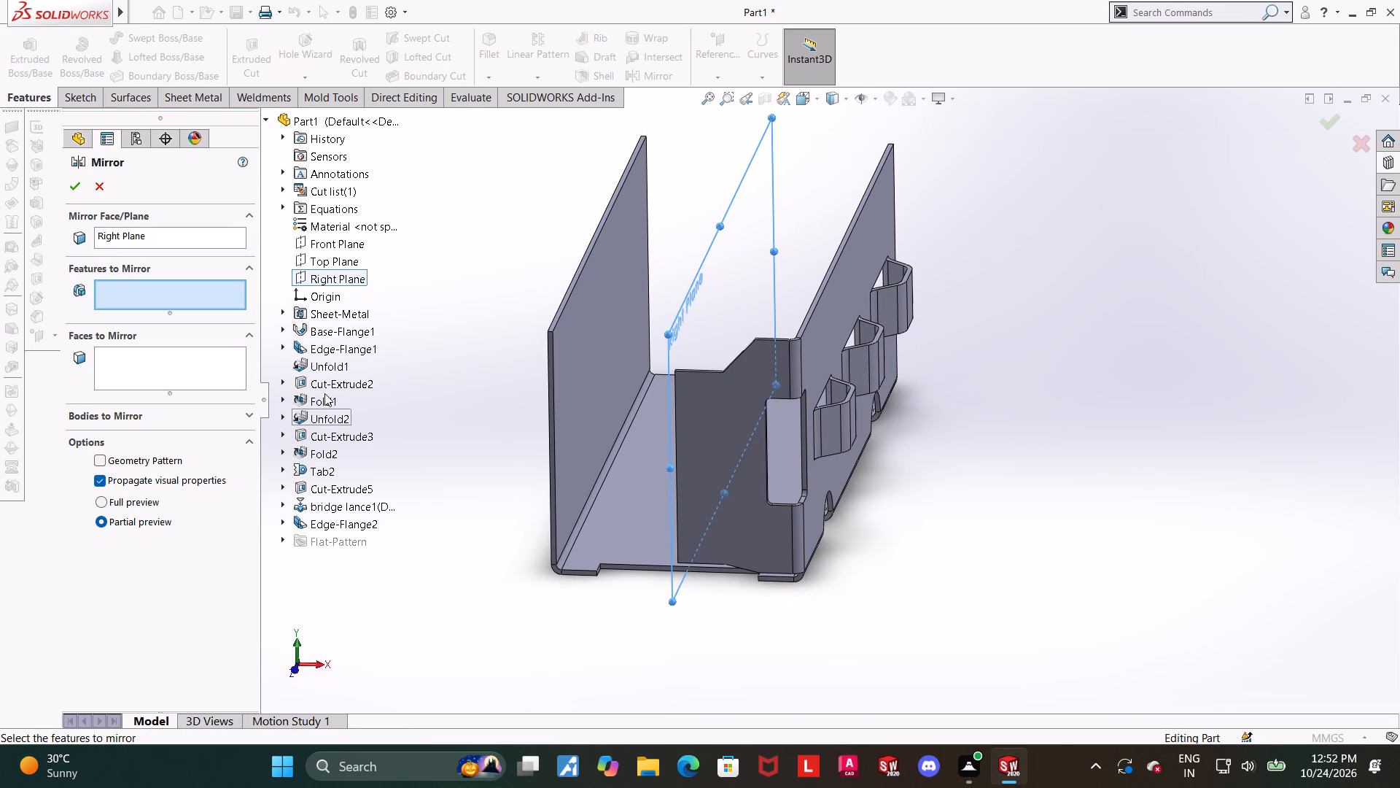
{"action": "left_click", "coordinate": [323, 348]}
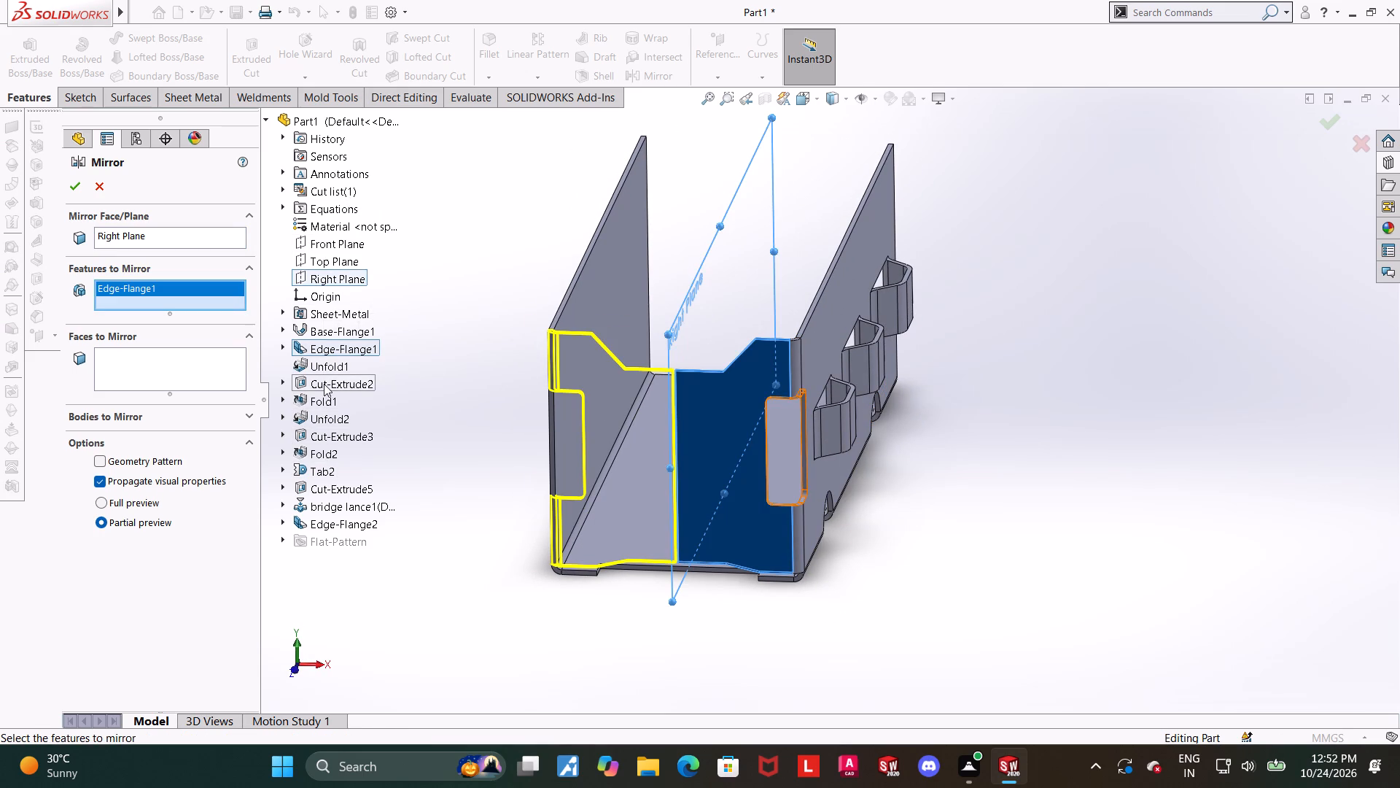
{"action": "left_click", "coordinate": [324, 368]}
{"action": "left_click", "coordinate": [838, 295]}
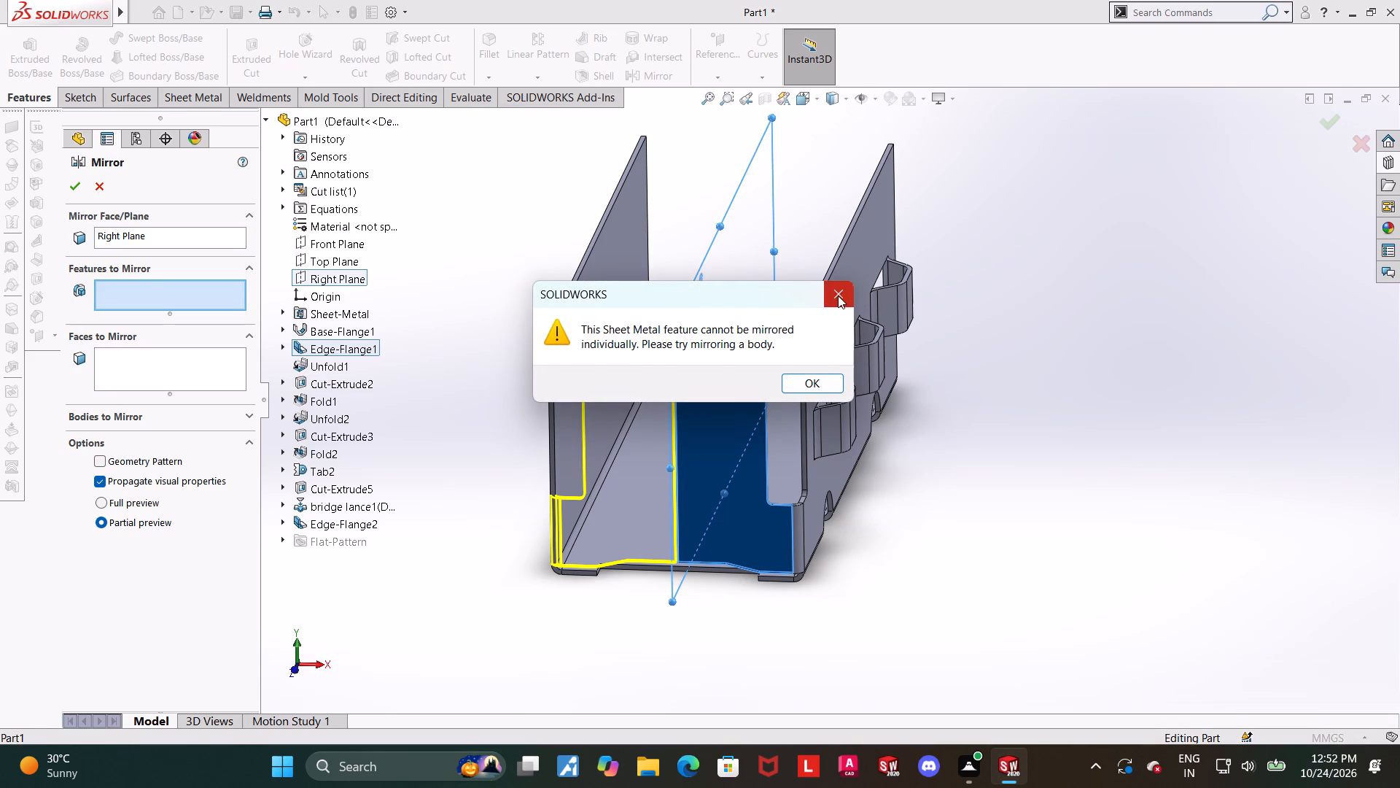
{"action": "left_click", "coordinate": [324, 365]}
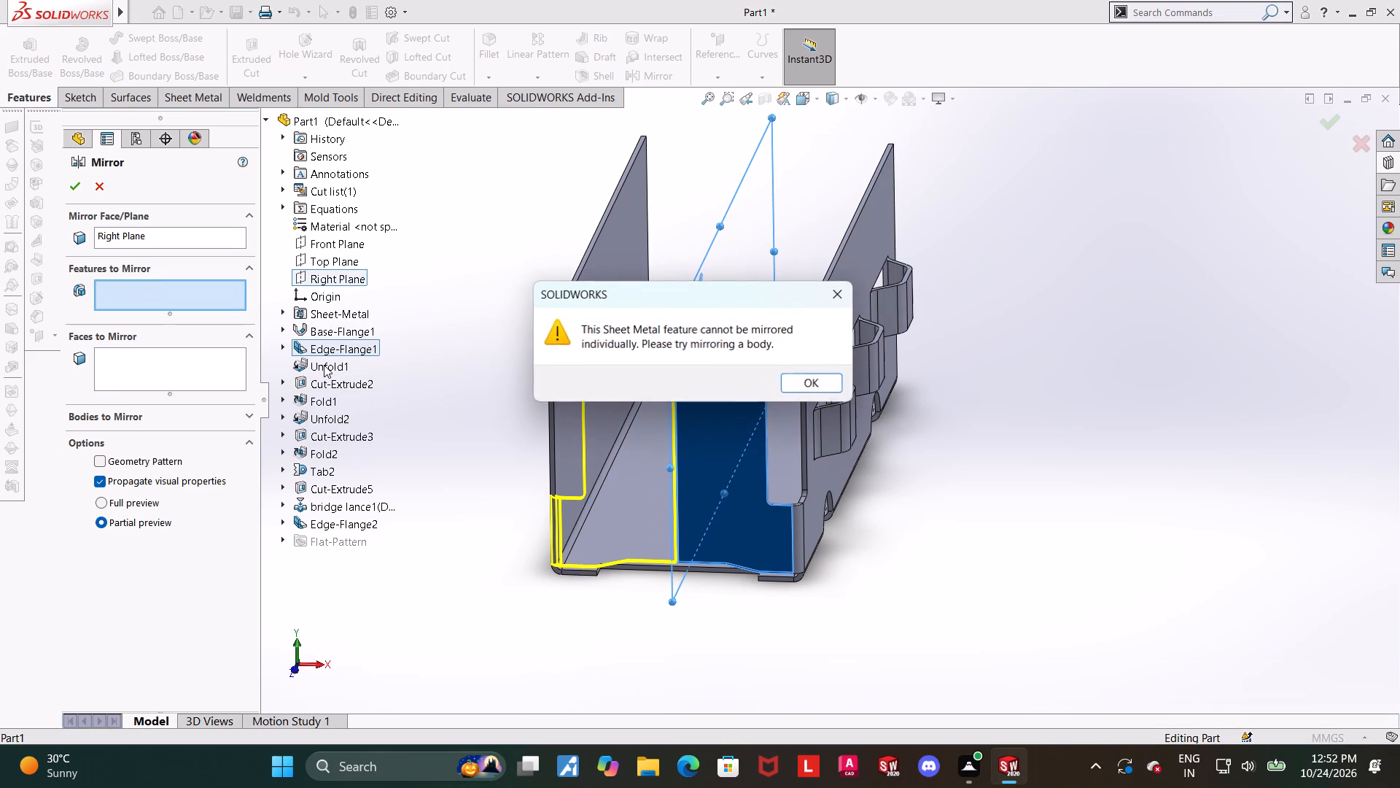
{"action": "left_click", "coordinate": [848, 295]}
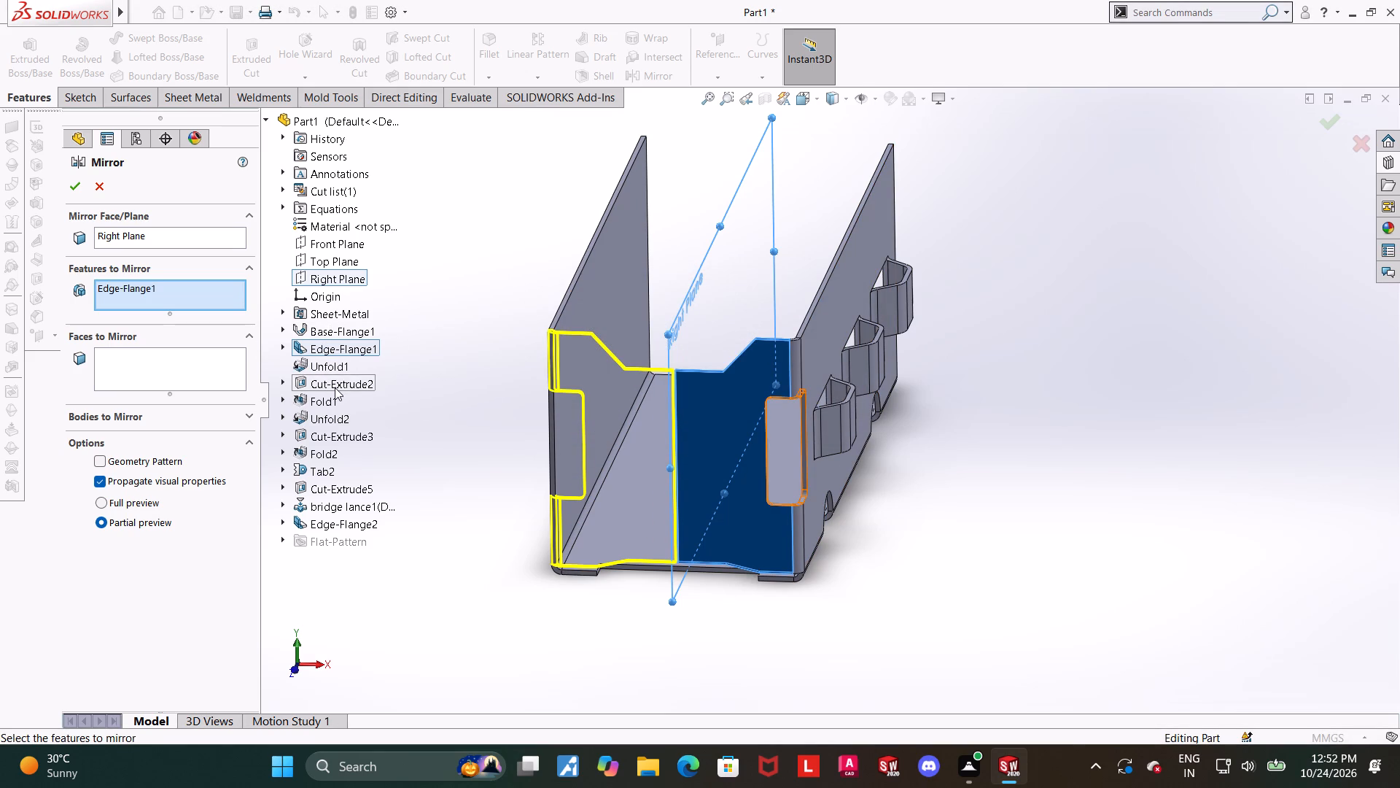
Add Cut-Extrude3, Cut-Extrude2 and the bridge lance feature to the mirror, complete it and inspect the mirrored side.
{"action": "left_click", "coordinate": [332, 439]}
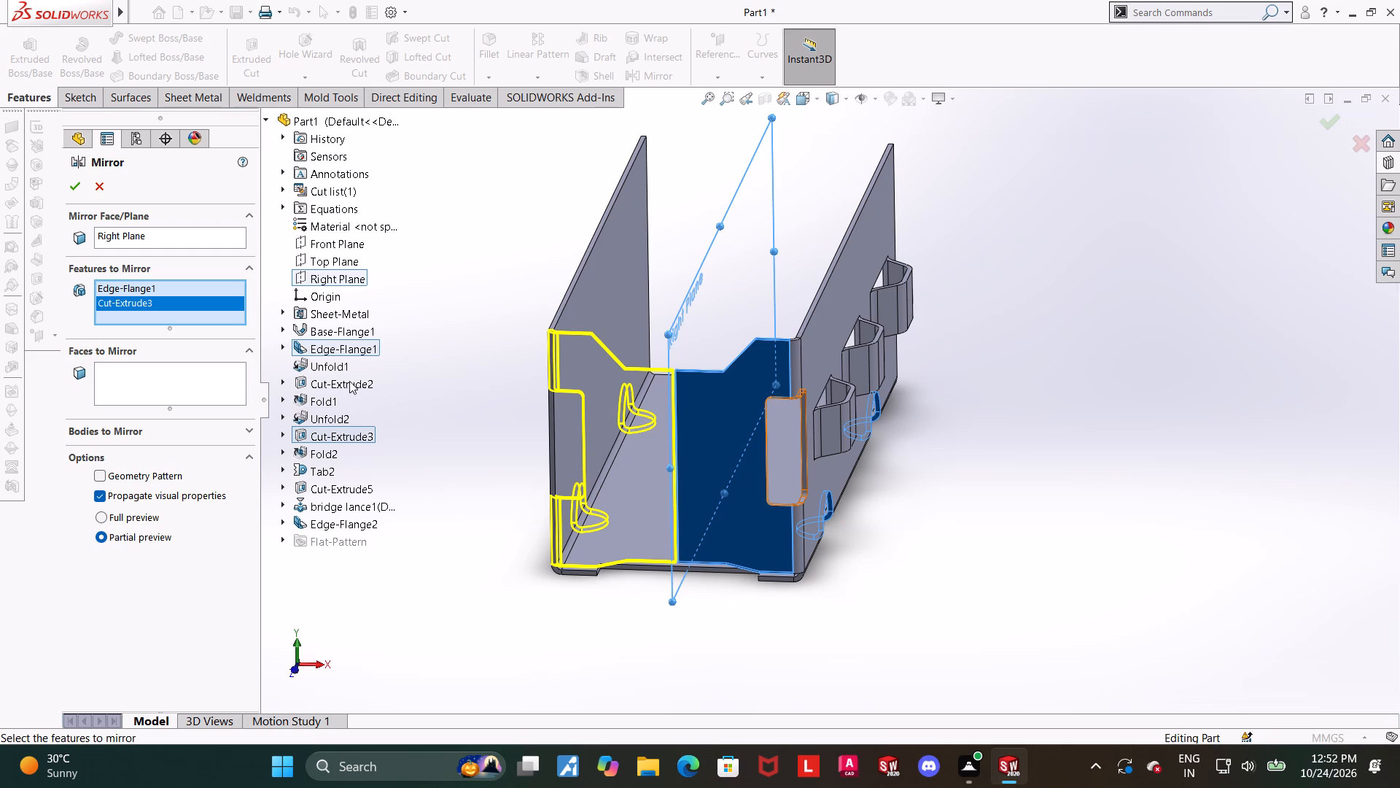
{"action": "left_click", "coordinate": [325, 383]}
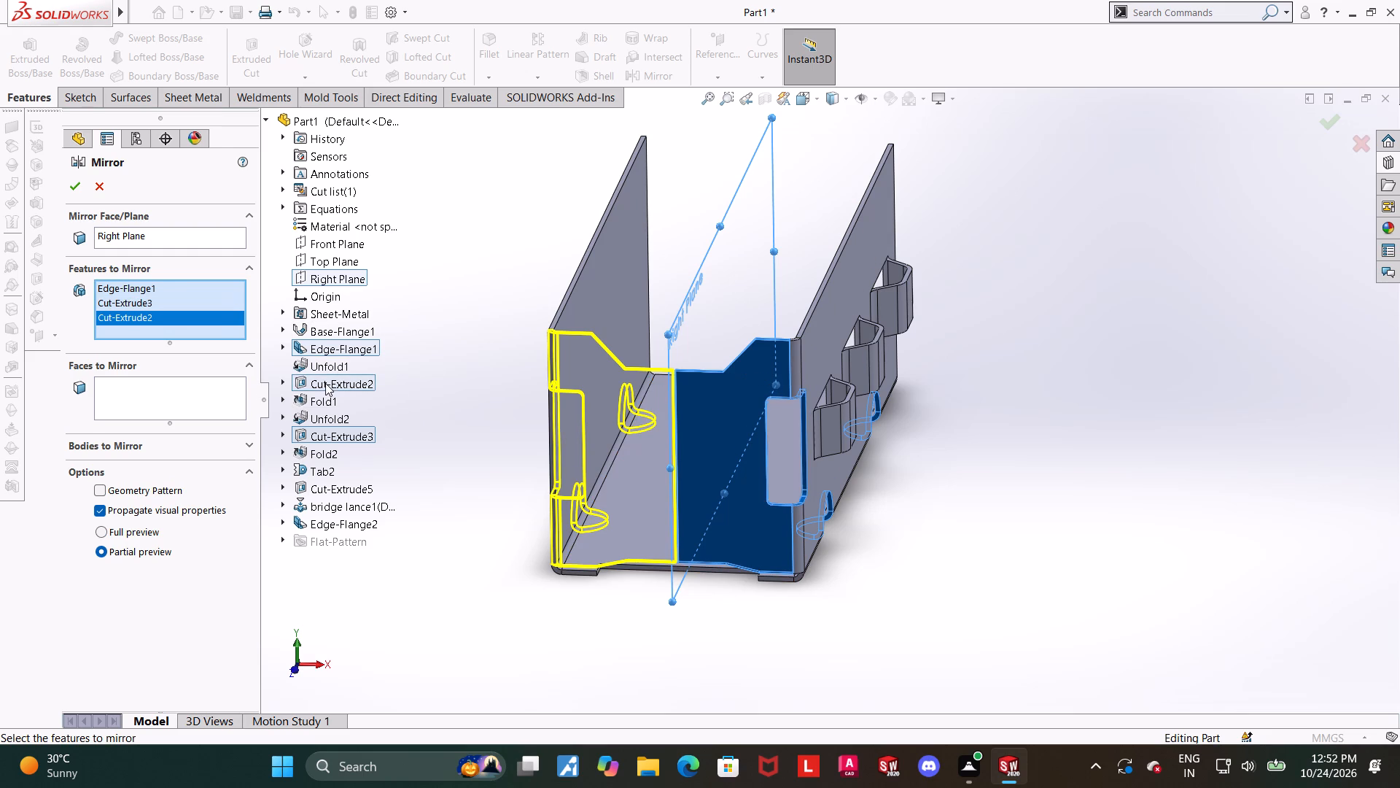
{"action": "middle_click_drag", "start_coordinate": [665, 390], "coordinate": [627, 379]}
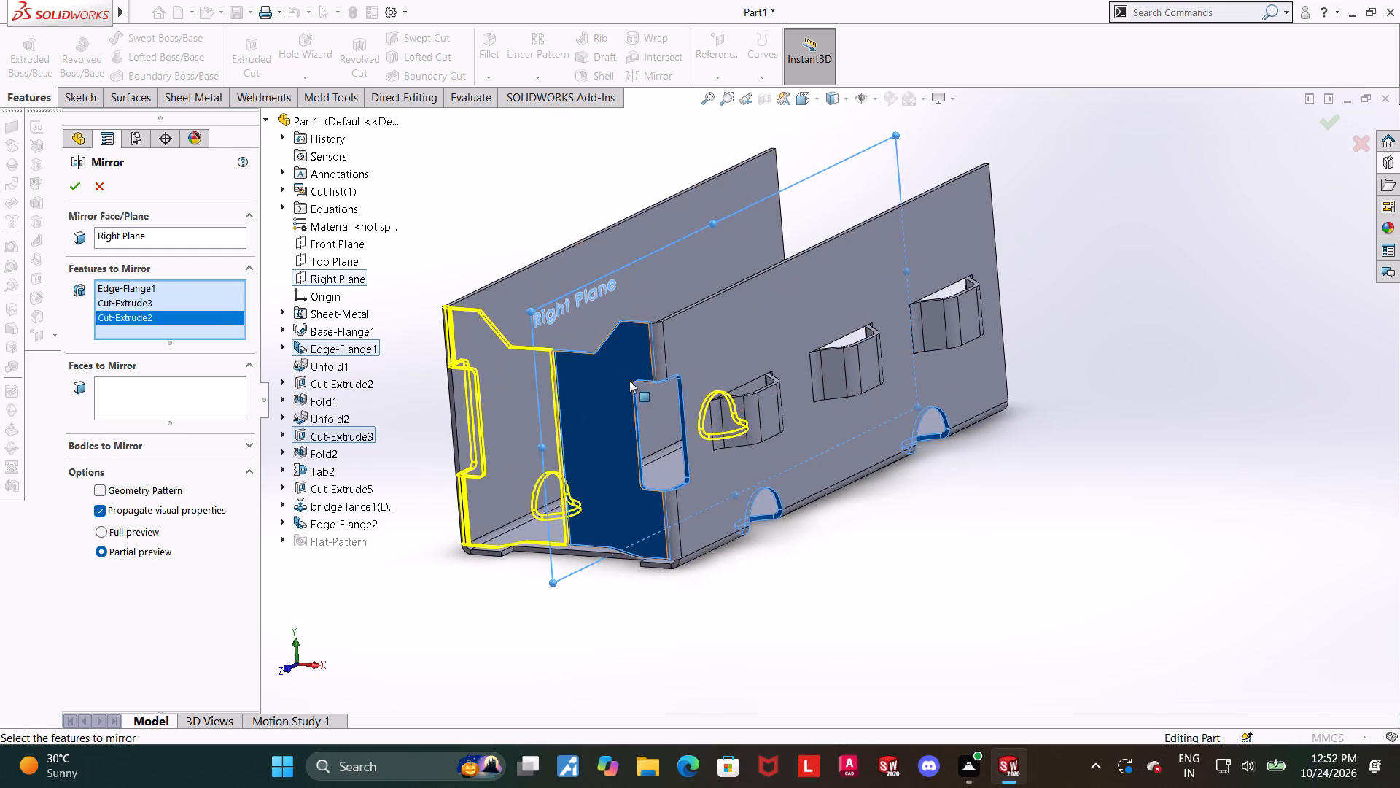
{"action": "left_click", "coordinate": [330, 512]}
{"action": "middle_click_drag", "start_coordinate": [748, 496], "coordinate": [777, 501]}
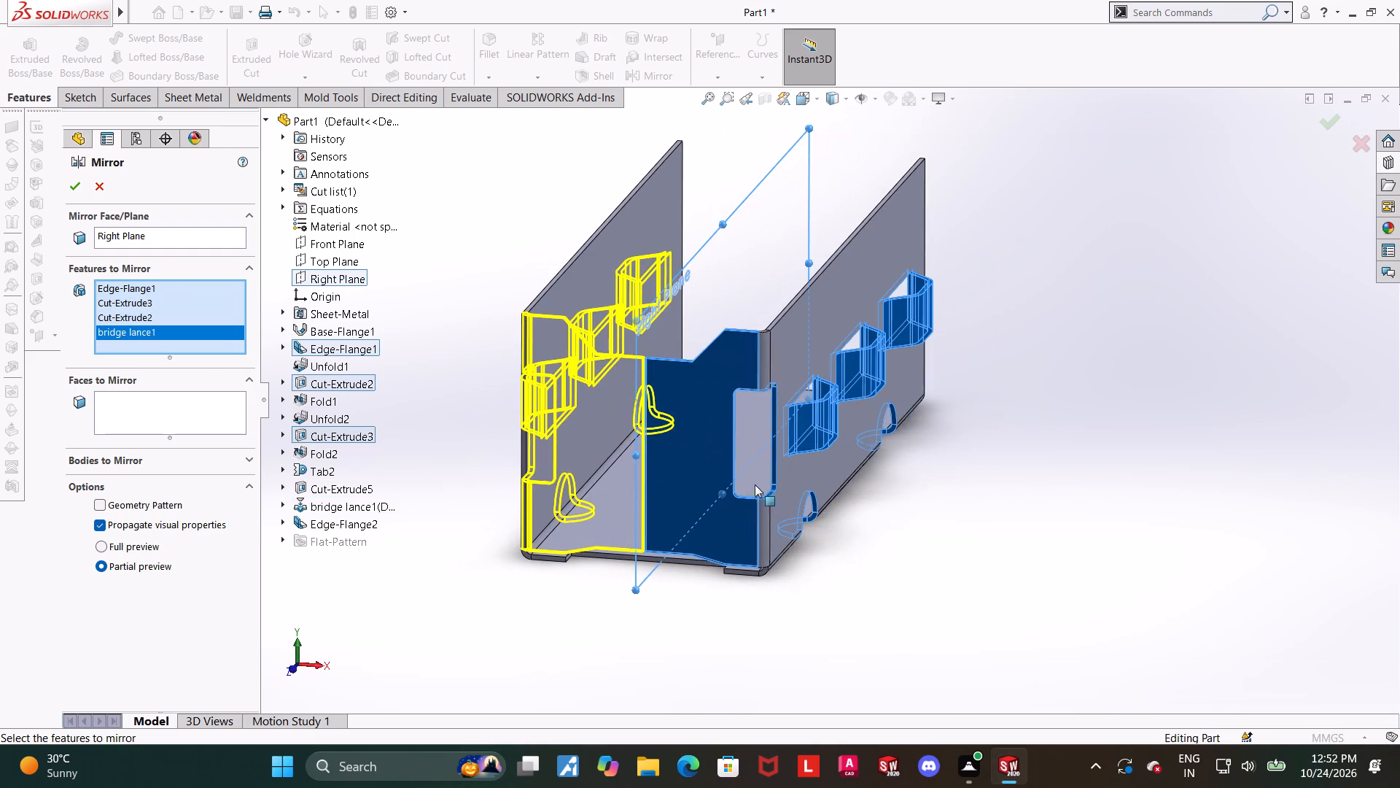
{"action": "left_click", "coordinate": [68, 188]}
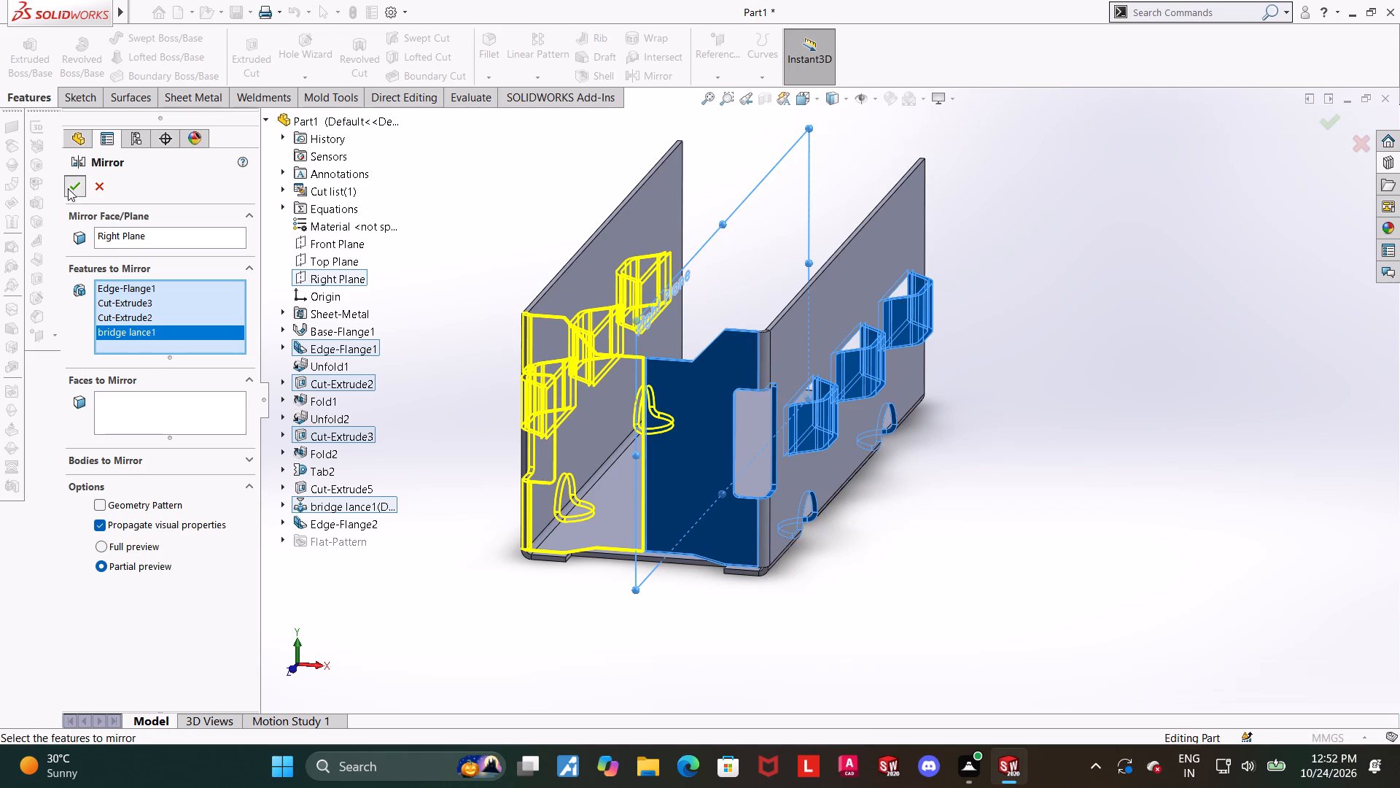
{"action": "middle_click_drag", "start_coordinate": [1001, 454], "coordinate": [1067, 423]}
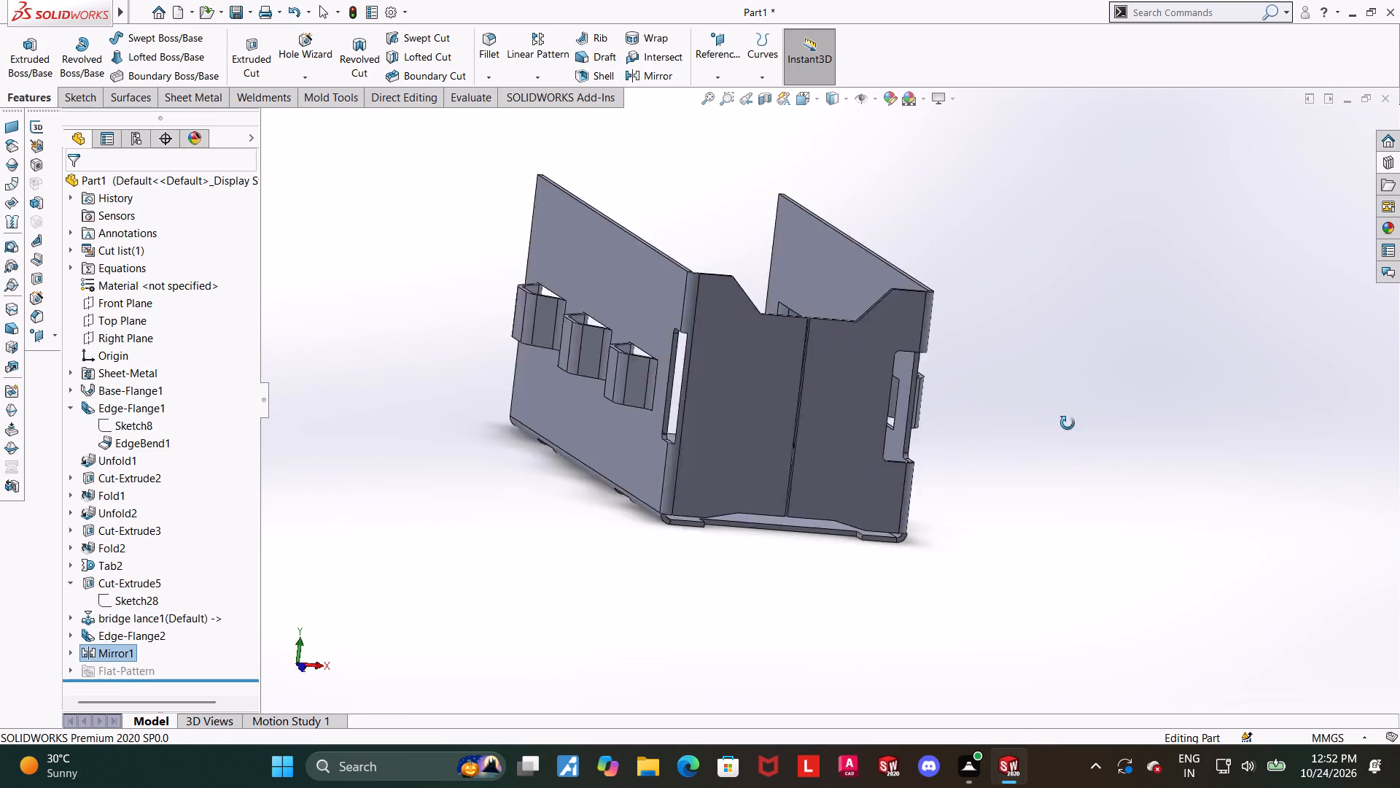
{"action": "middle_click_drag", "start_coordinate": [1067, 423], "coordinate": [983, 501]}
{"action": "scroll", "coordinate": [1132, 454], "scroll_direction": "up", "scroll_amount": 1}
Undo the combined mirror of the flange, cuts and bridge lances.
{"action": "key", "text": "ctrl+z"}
Mirror only Edge-Flange1 about the Right Plane to add the matching end flange on the opposite wall.
{"action": "middle_click_drag", "start_coordinate": [899, 533], "coordinate": [962, 532]}
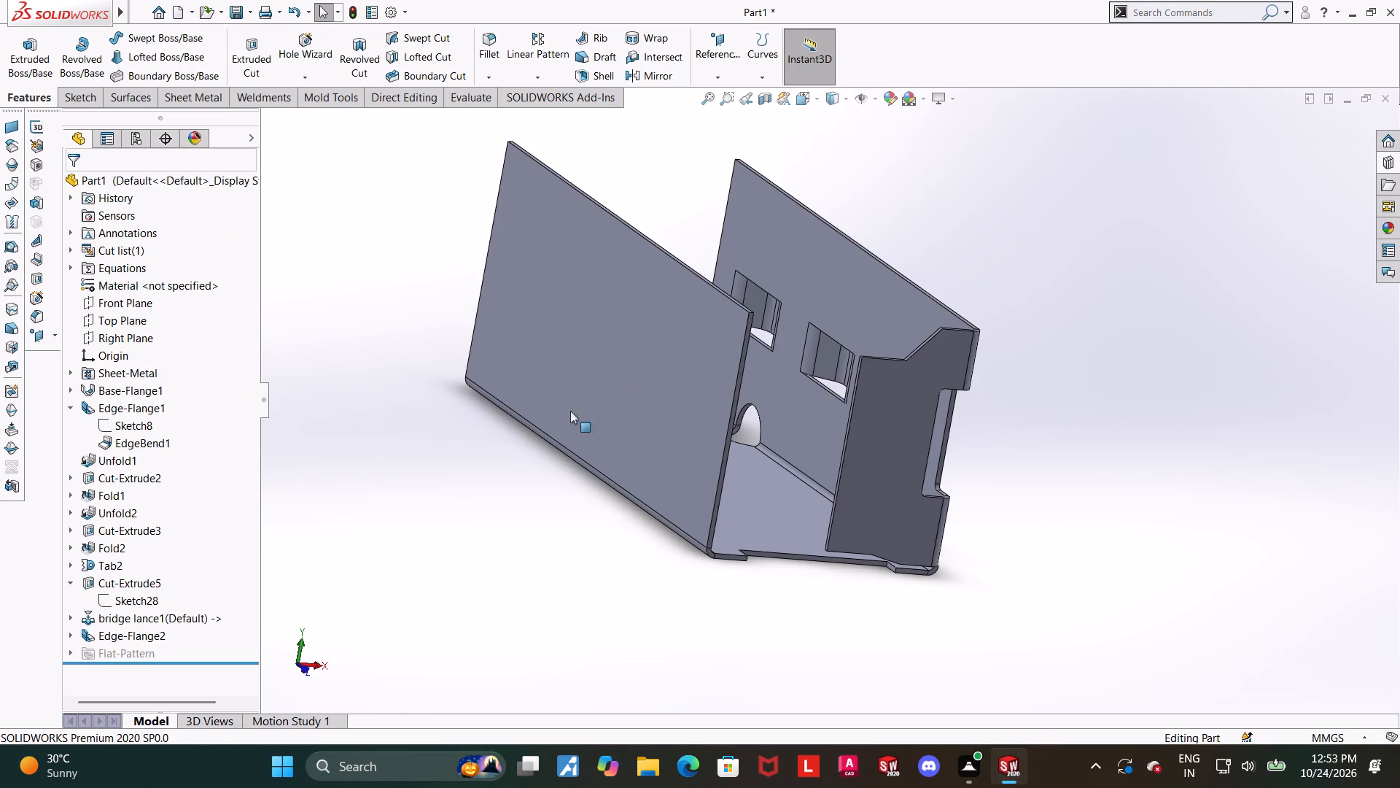
{"action": "middle_click_drag", "start_coordinate": [485, 193], "coordinate": [438, 204]}
{"action": "left_click", "coordinate": [656, 70]}
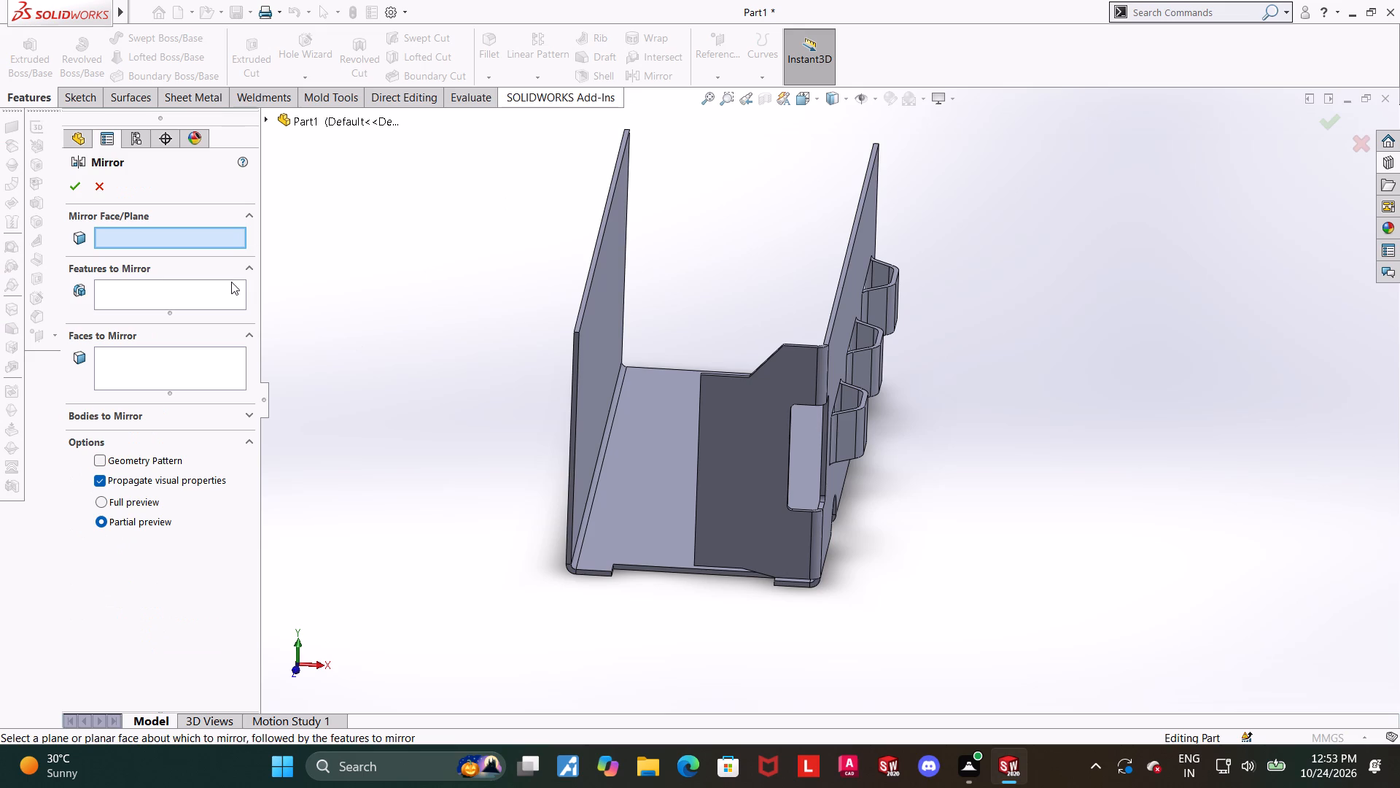
{"action": "left_click", "coordinate": [265, 120]}
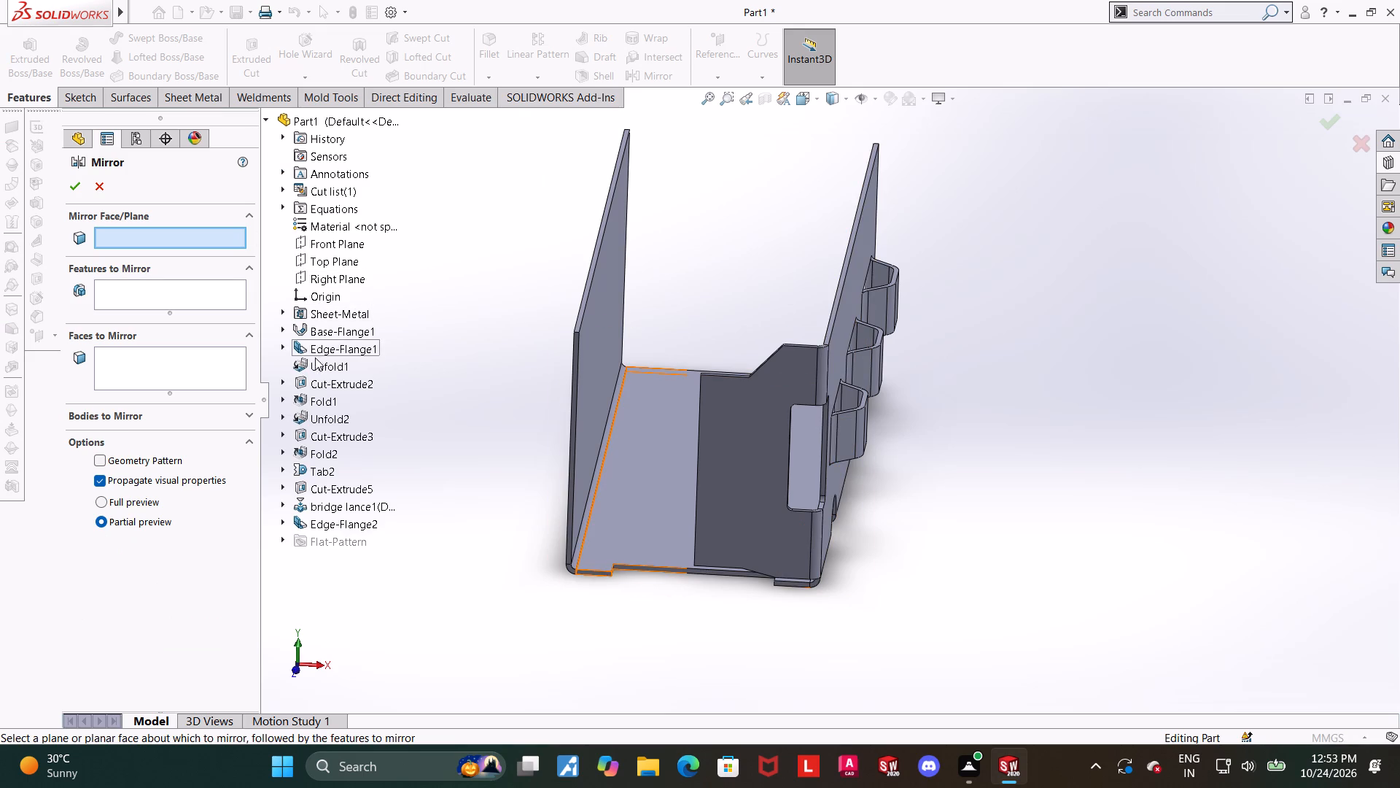
{"action": "left_click", "coordinate": [314, 353]}
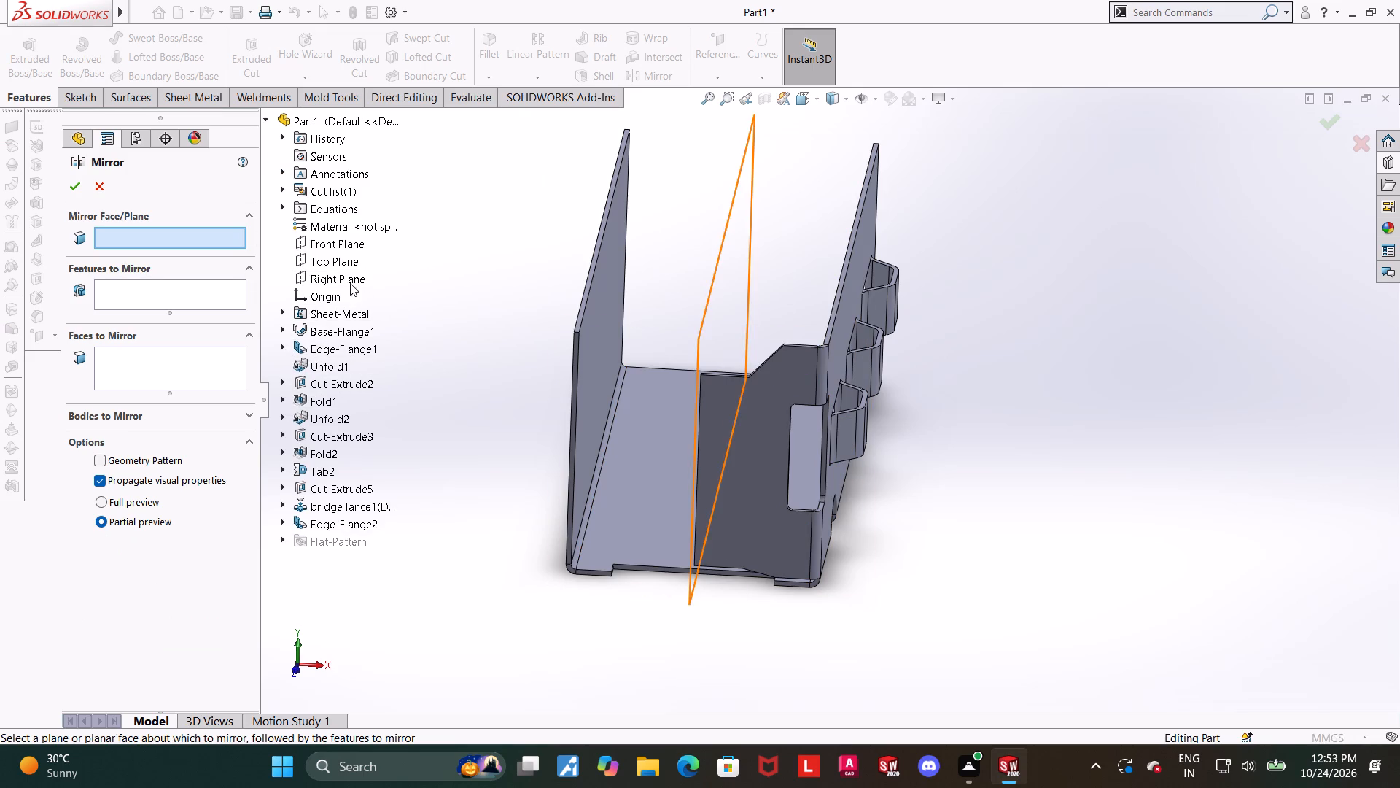
{"action": "left_click", "coordinate": [350, 283]}
{"action": "double_click", "coordinate": [330, 349]}
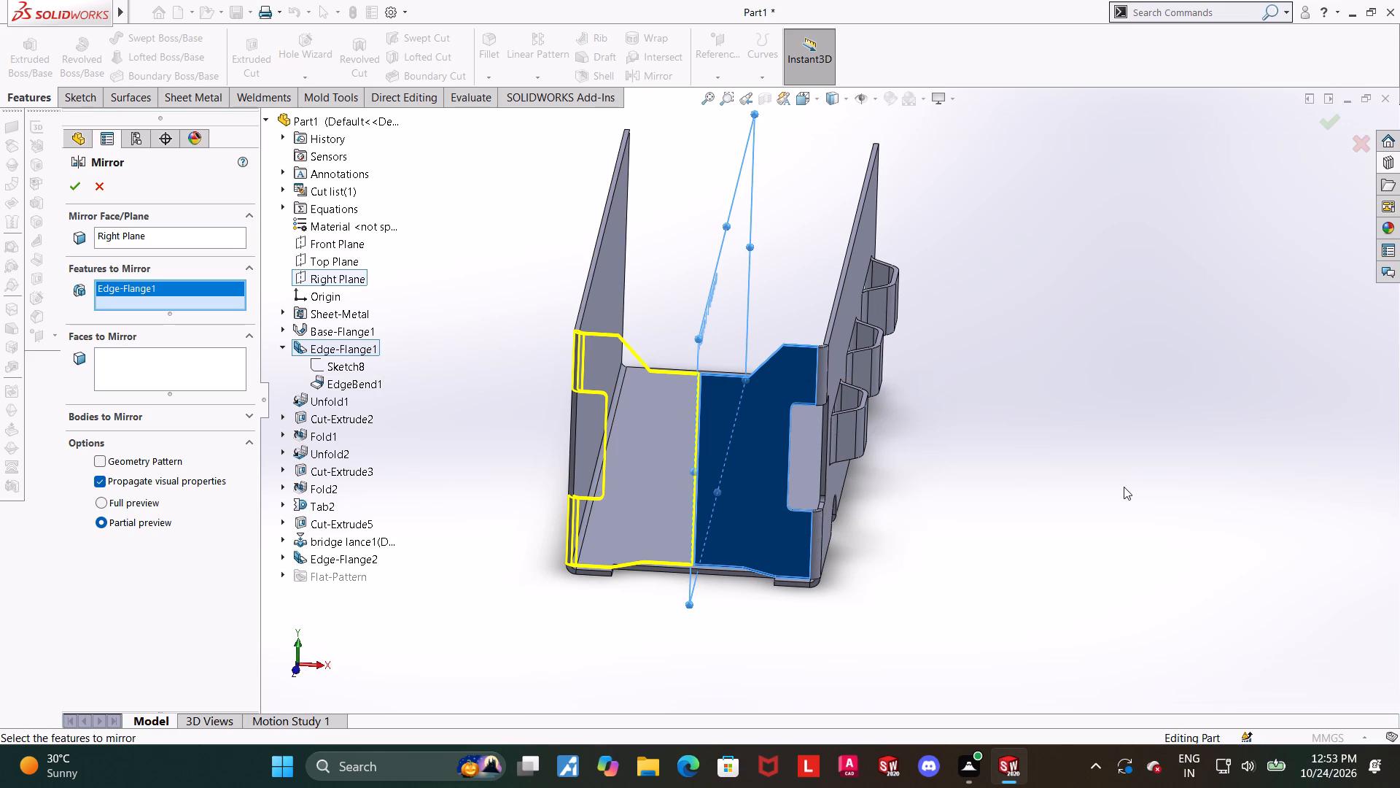
{"action": "scroll", "coordinate": [1124, 487], "scroll_direction": "up", "scroll_amount": 1}
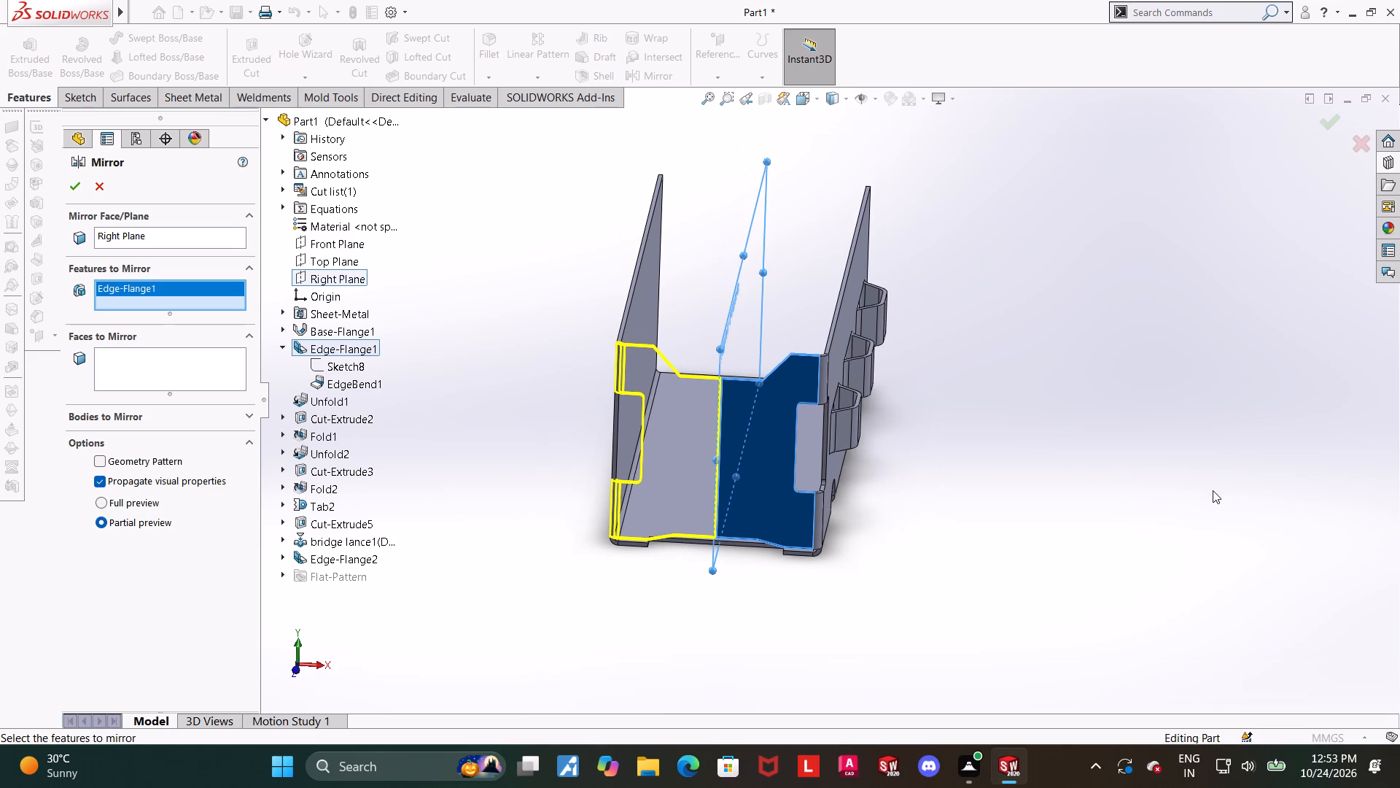
{"action": "scroll", "coordinate": [1213, 490], "scroll_direction": "up", "scroll_amount": 1}
{"action": "scroll", "coordinate": [618, 359], "scroll_direction": "down", "scroll_amount": 4}
{"action": "scroll", "coordinate": [1055, 525], "scroll_direction": "up", "scroll_amount": 4}
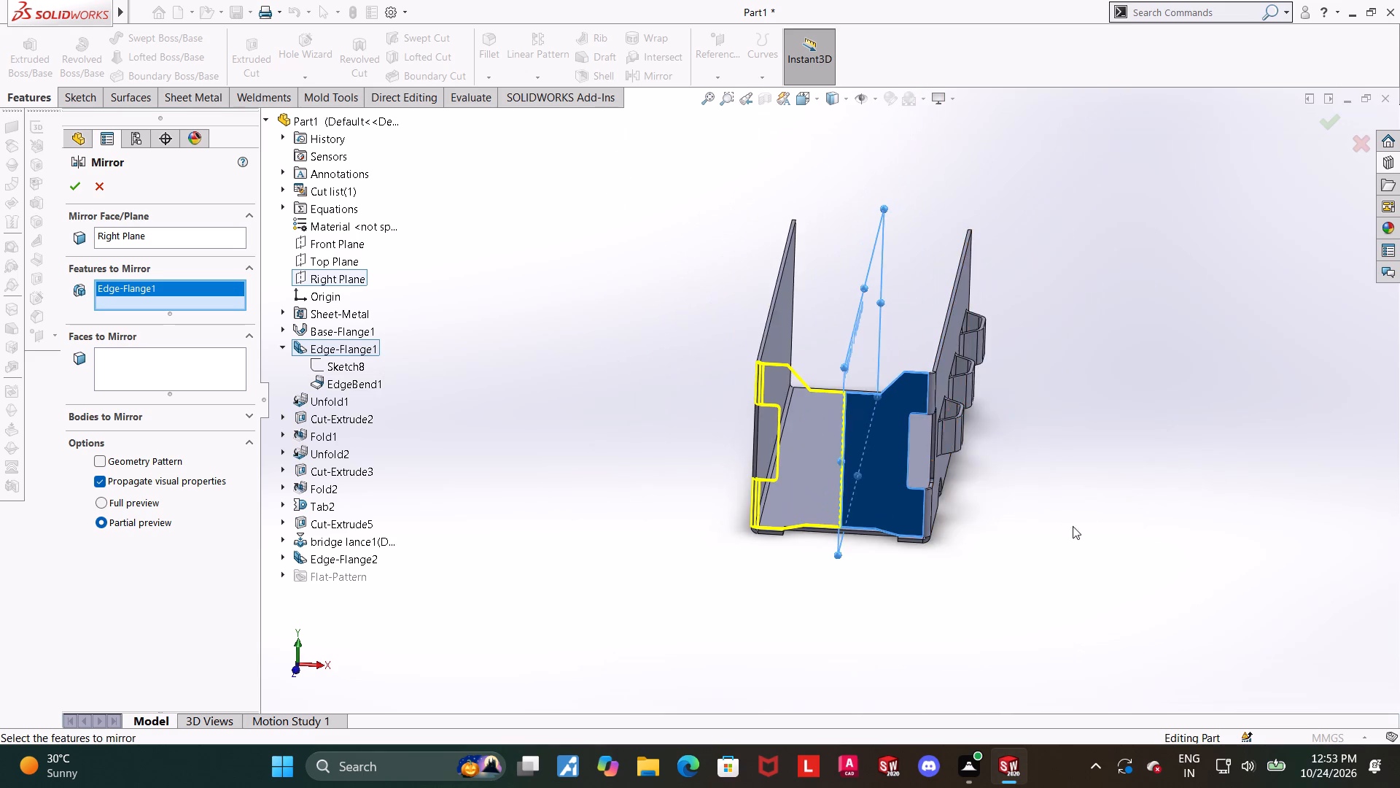
{"action": "scroll", "coordinate": [970, 434], "scroll_direction": "down", "scroll_amount": 2}
{"action": "scroll", "coordinate": [1019, 477], "scroll_direction": "down", "scroll_amount": 1}
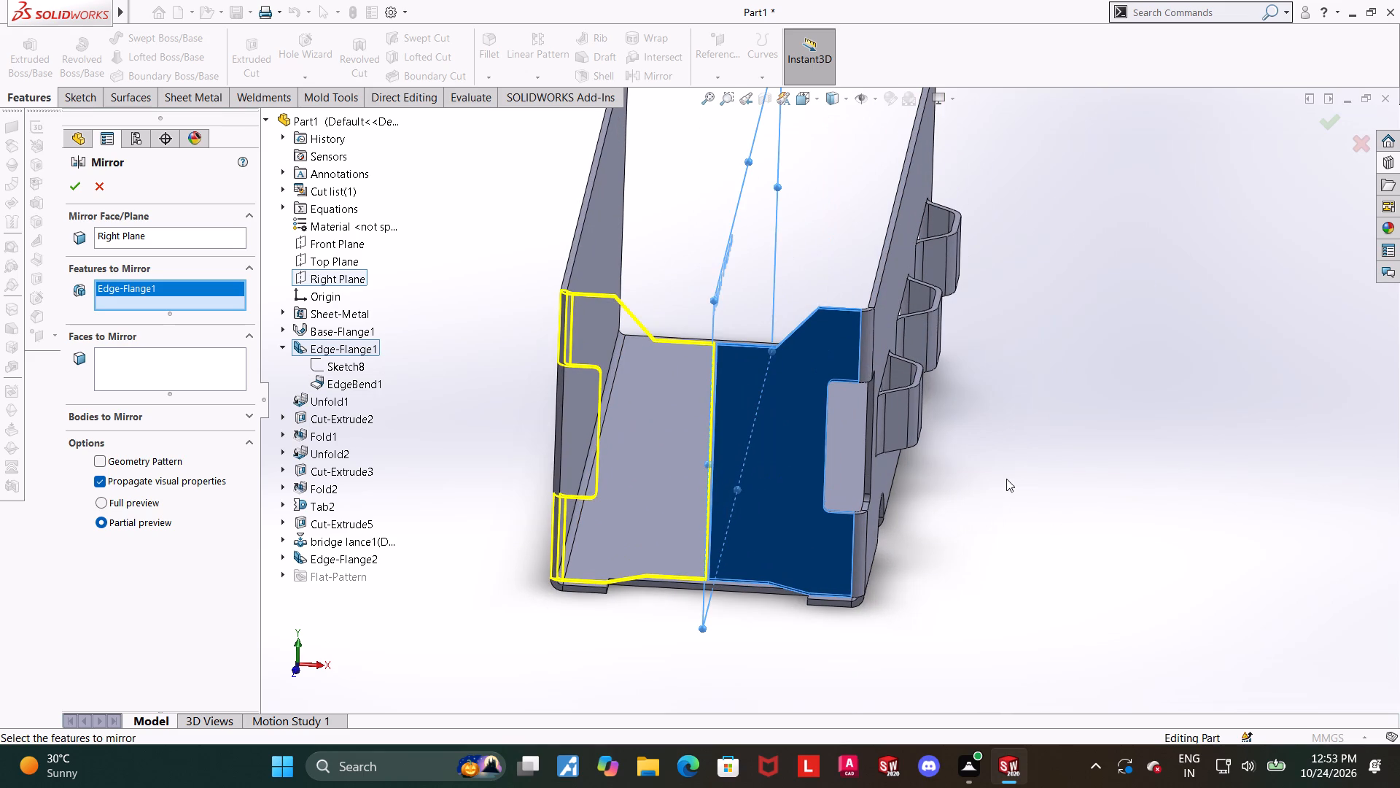
{"action": "scroll", "coordinate": [1006, 479], "scroll_direction": "down", "scroll_amount": 1}
{"action": "middle_click_drag", "start_coordinate": [995, 473], "coordinate": [992, 463]}
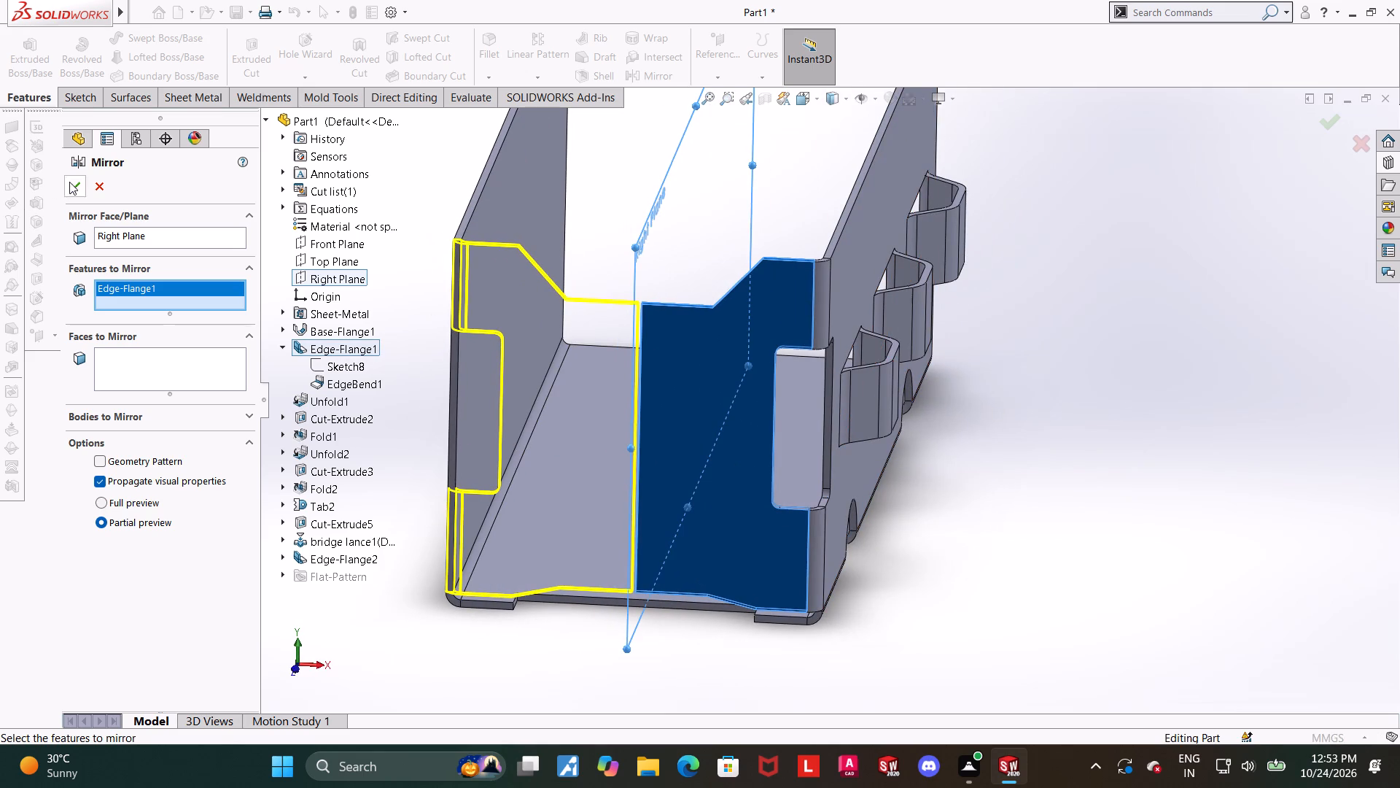
{"action": "left_click", "coordinate": [71, 182]}
{"action": "left_click", "coordinate": [1130, 436]}
{"action": "scroll", "coordinate": [1094, 449], "scroll_direction": "up", "scroll_amount": 3}
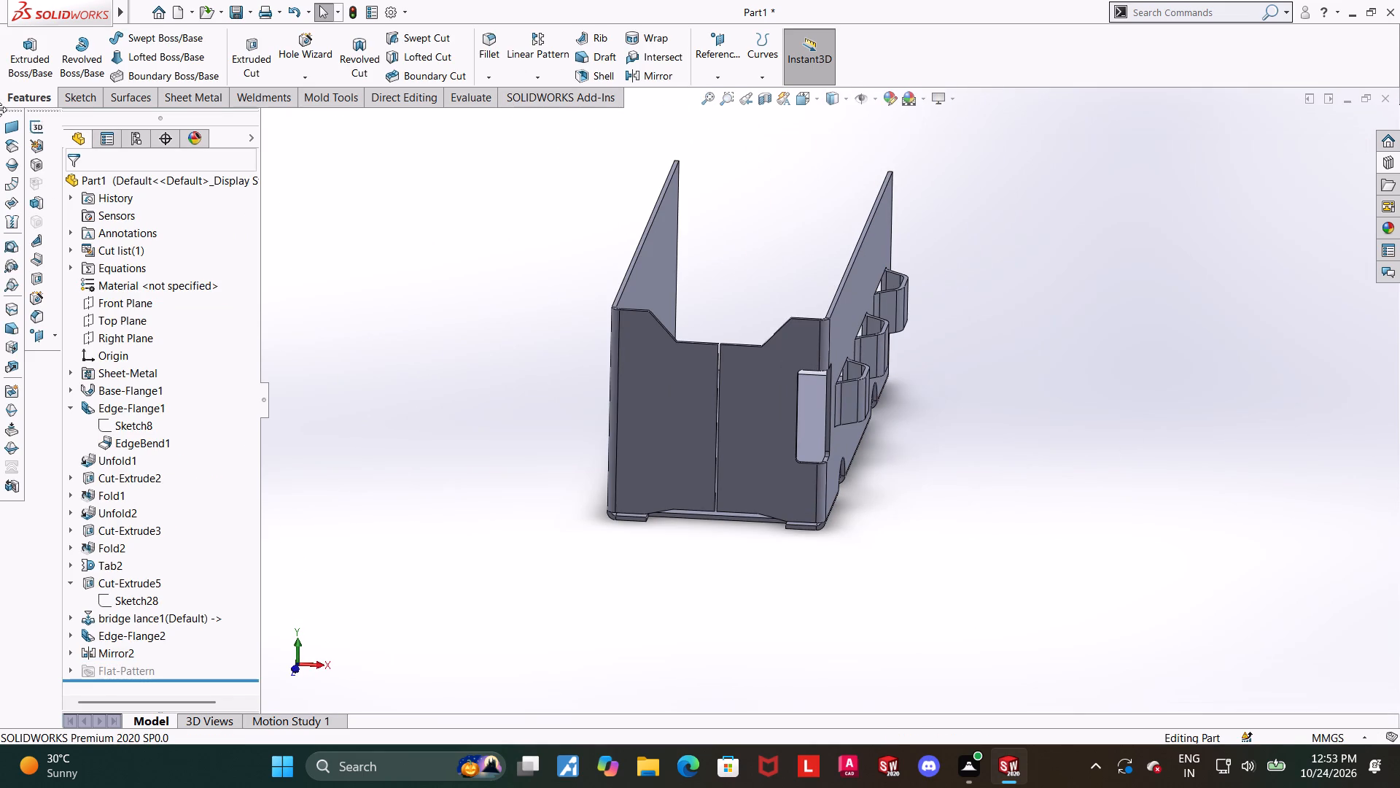
Unfold all of the part's bends, keeping the channel's base face fixed.
{"action": "left_click", "coordinate": [216, 98]}
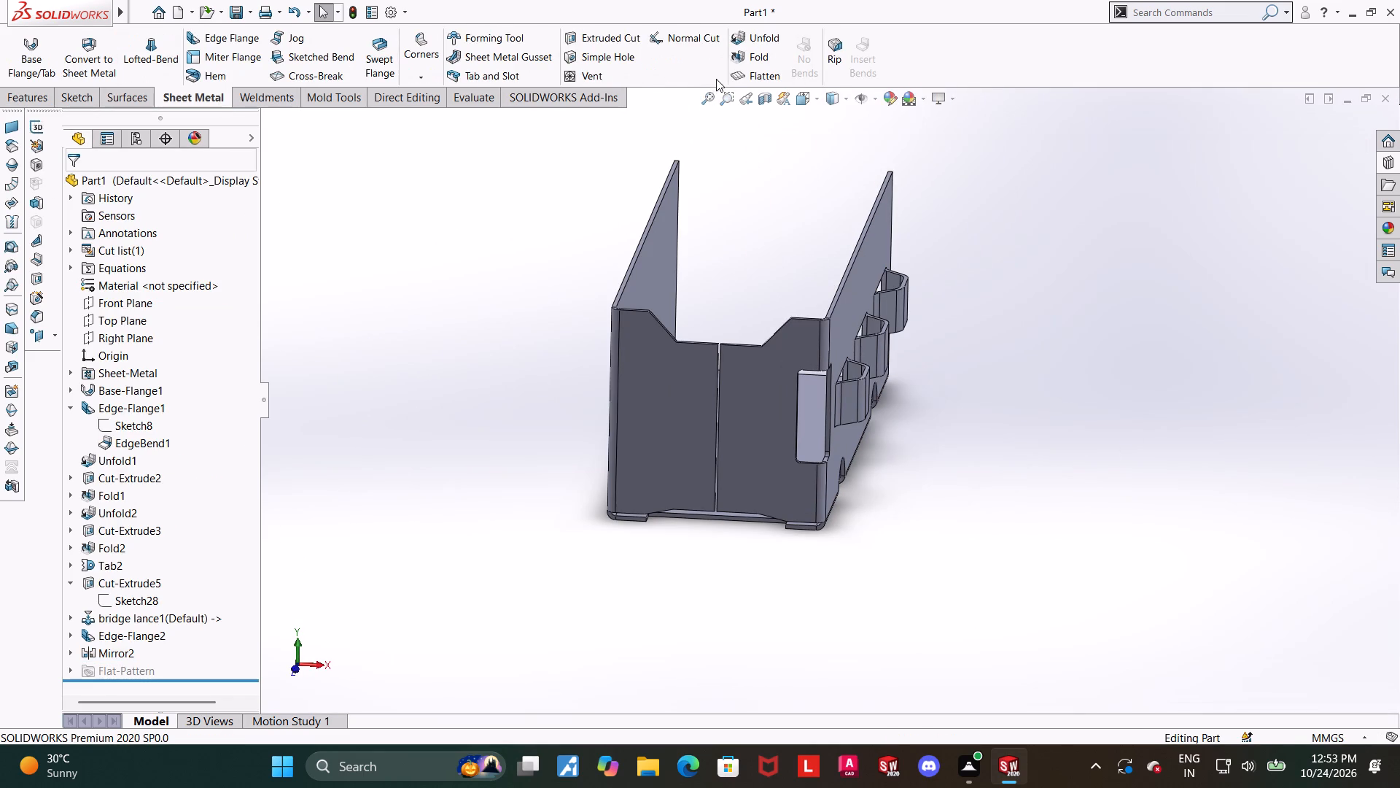
{"action": "left_click", "coordinate": [756, 36]}
{"action": "middle_click_drag", "start_coordinate": [943, 231], "coordinate": [938, 407]}
{"action": "left_click", "coordinate": [765, 375]}
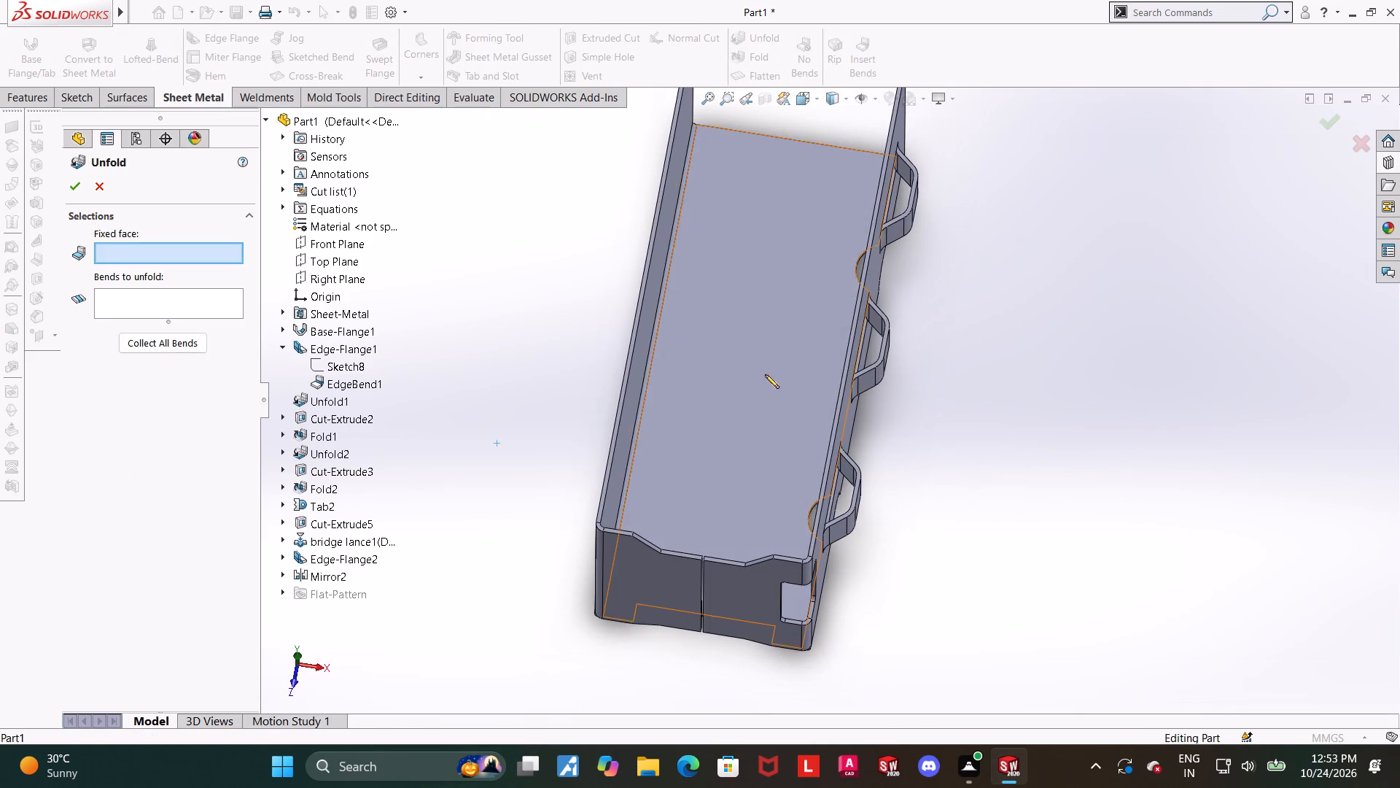
{"action": "left_click", "coordinate": [149, 335]}
{"action": "left_click", "coordinate": [86, 194]}
{"action": "left_click", "coordinate": [80, 190]}
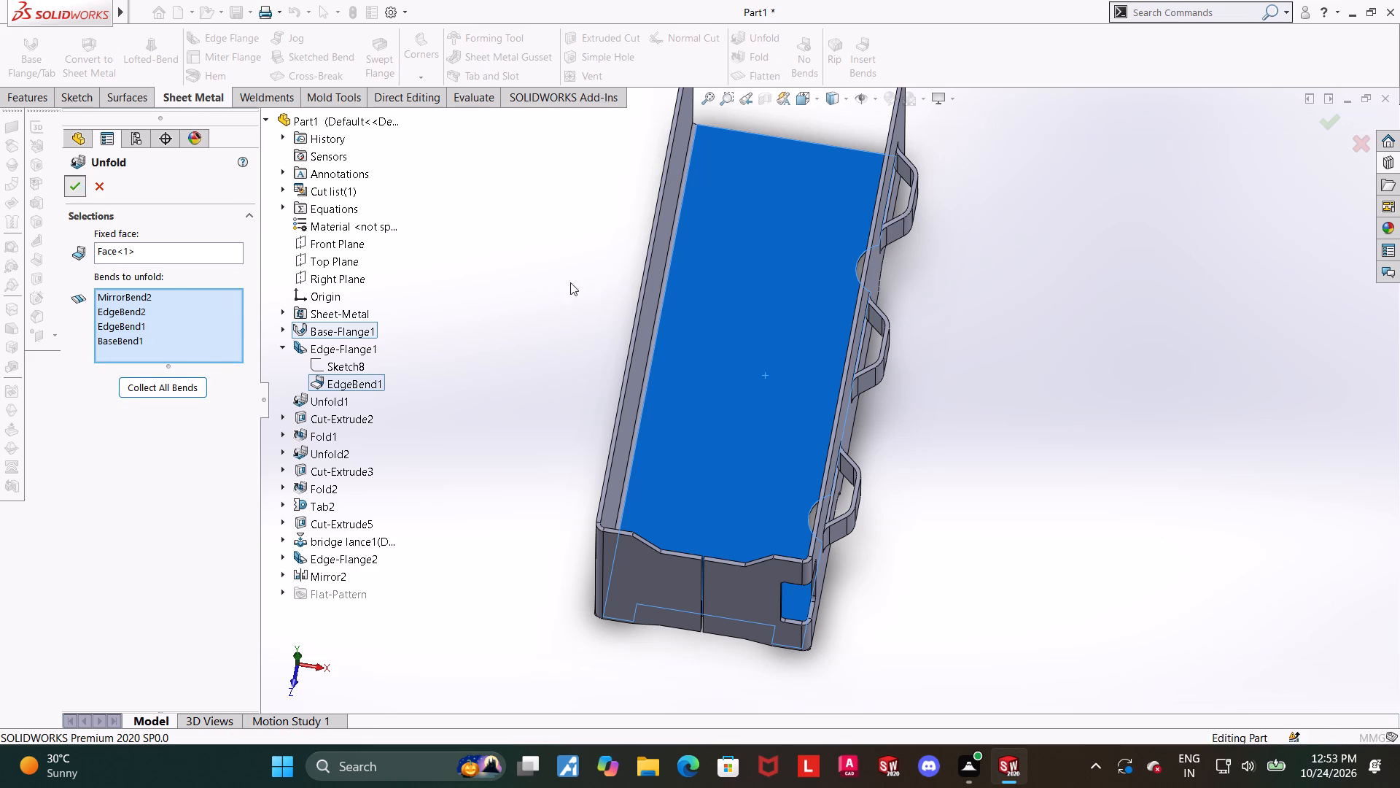
Examine the unfolded sheet, comparing the lanced and cut side with the plain opposite wall.
{"action": "scroll", "coordinate": [971, 451], "scroll_direction": "up", "scroll_amount": 4}
{"action": "left_click", "coordinate": [1144, 460]}
{"action": "middle_click_drag", "start_coordinate": [1054, 471], "coordinate": [1070, 494]}
{"action": "scroll", "coordinate": [1043, 494], "scroll_direction": "up", "scroll_amount": 2}
{"action": "scroll", "coordinate": [930, 483], "scroll_direction": "down", "scroll_amount": 2}
{"action": "middle_click_drag", "start_coordinate": [828, 344], "coordinate": [820, 389]}
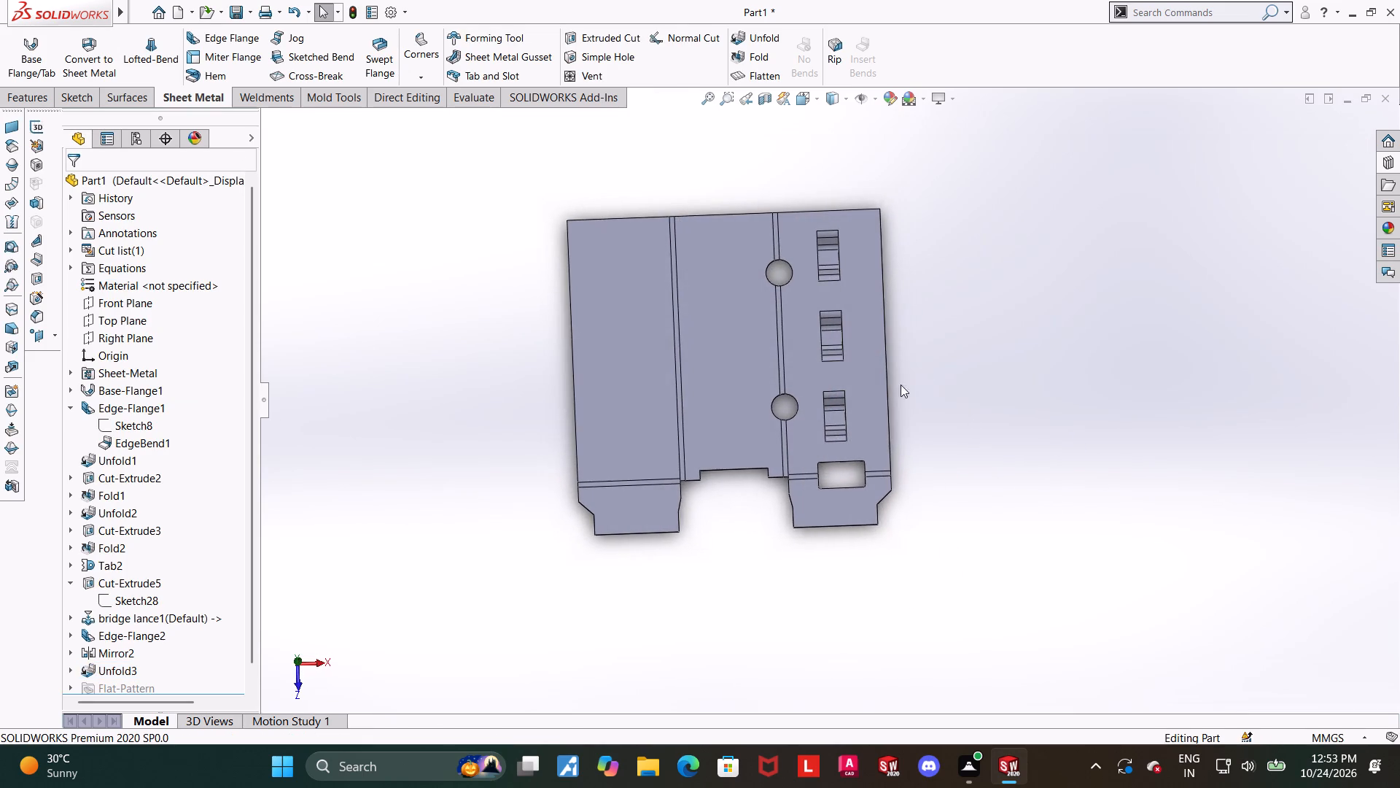
{"action": "scroll", "coordinate": [890, 382], "scroll_direction": "down", "scroll_amount": 2}
{"action": "scroll", "coordinate": [399, 433], "scroll_direction": "up", "scroll_amount": 2}
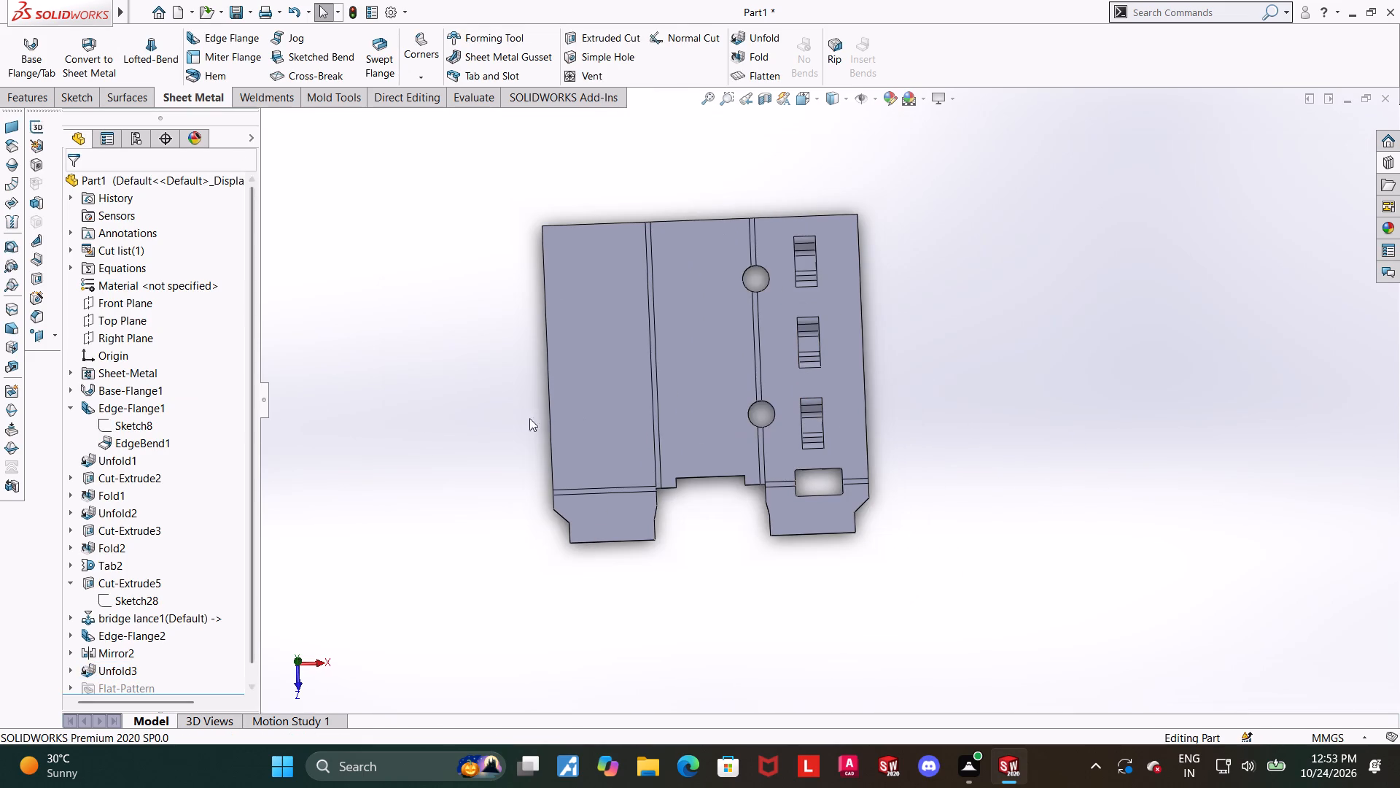
{"action": "middle_click_drag", "start_coordinate": [542, 414], "coordinate": [453, 387]}
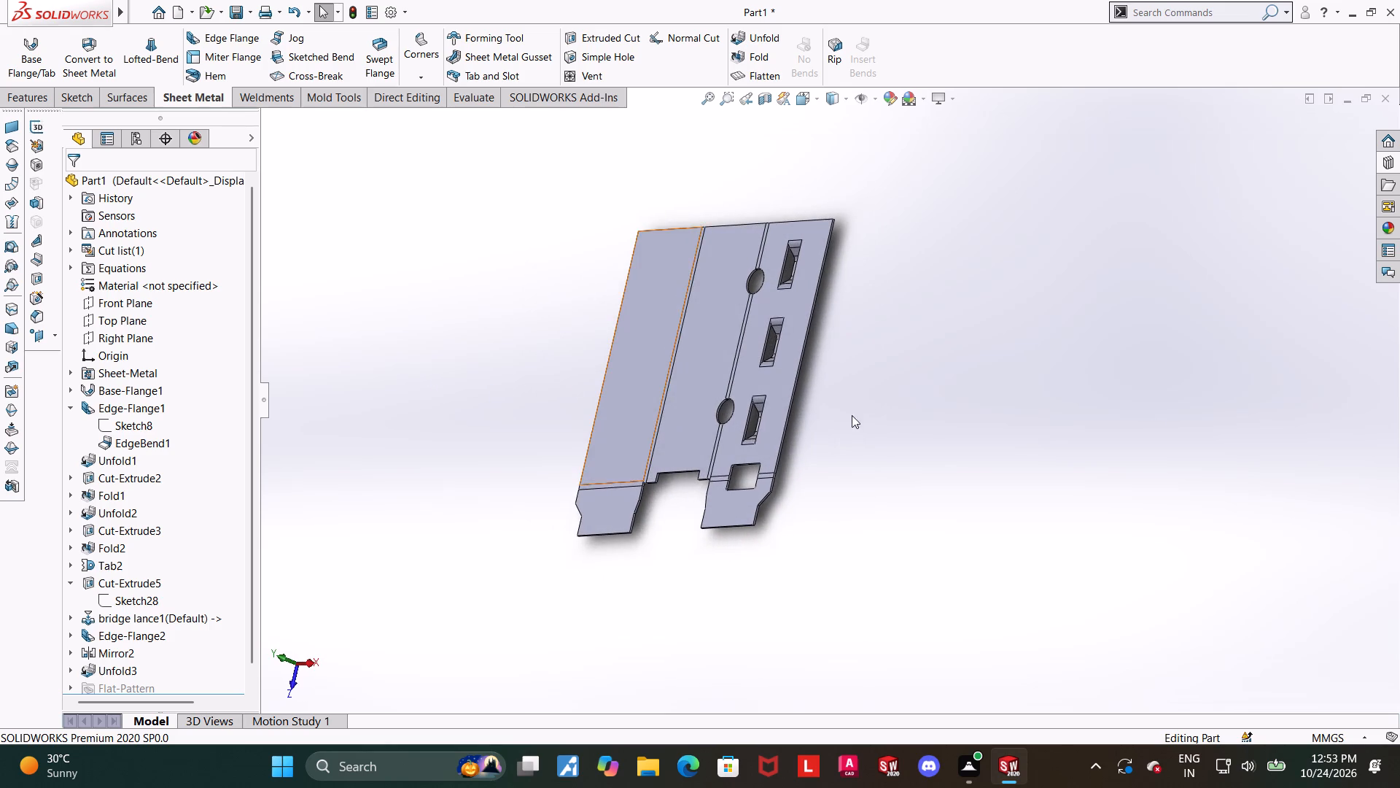
{"action": "left_click", "coordinate": [1154, 421]}
{"action": "middle_click_drag", "start_coordinate": [890, 433], "coordinate": [911, 441]}
{"action": "middle_click_drag", "start_coordinate": [865, 461], "coordinate": [899, 475]}
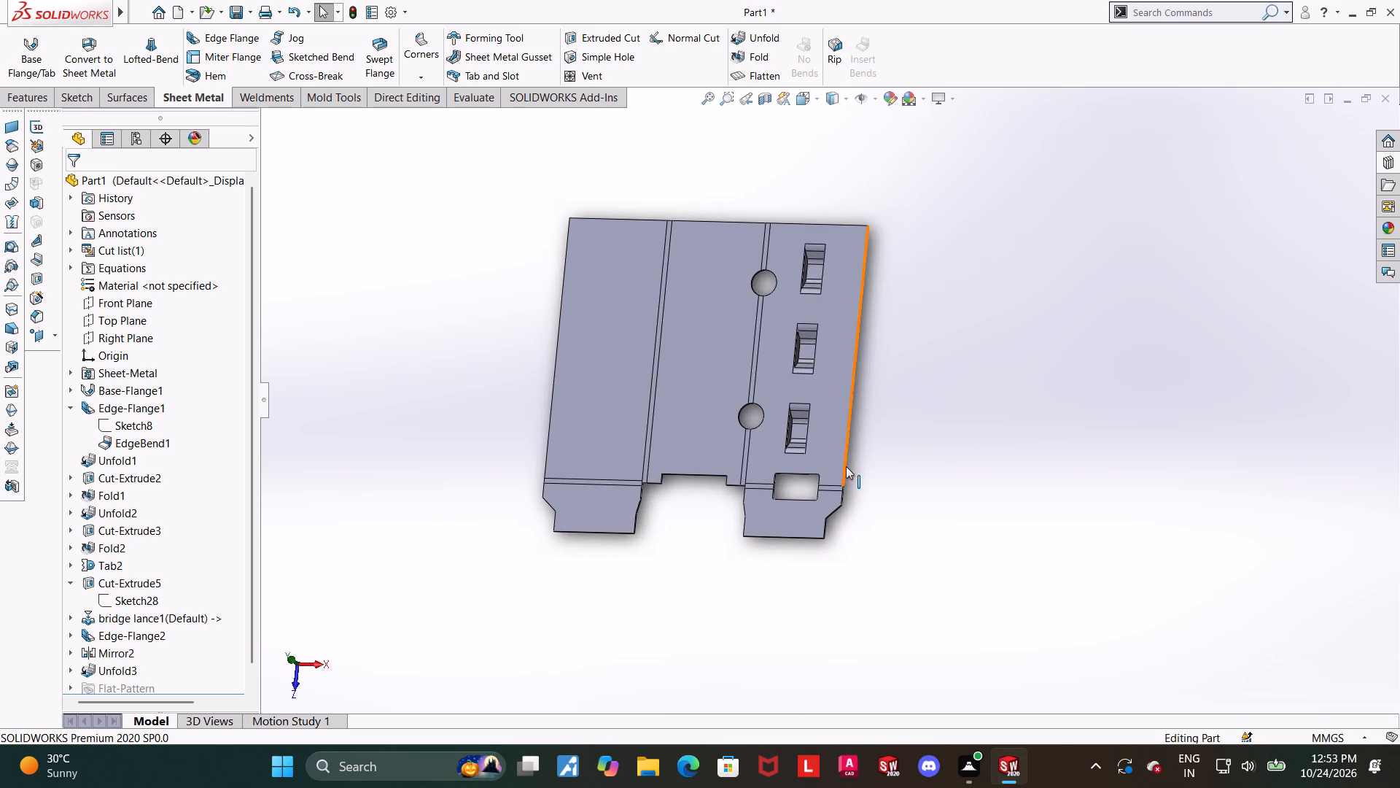
{"action": "scroll", "coordinate": [737, 442], "scroll_direction": "down", "scroll_amount": 2}
{"action": "middle_click_drag", "start_coordinate": [731, 436], "coordinate": [750, 444]}
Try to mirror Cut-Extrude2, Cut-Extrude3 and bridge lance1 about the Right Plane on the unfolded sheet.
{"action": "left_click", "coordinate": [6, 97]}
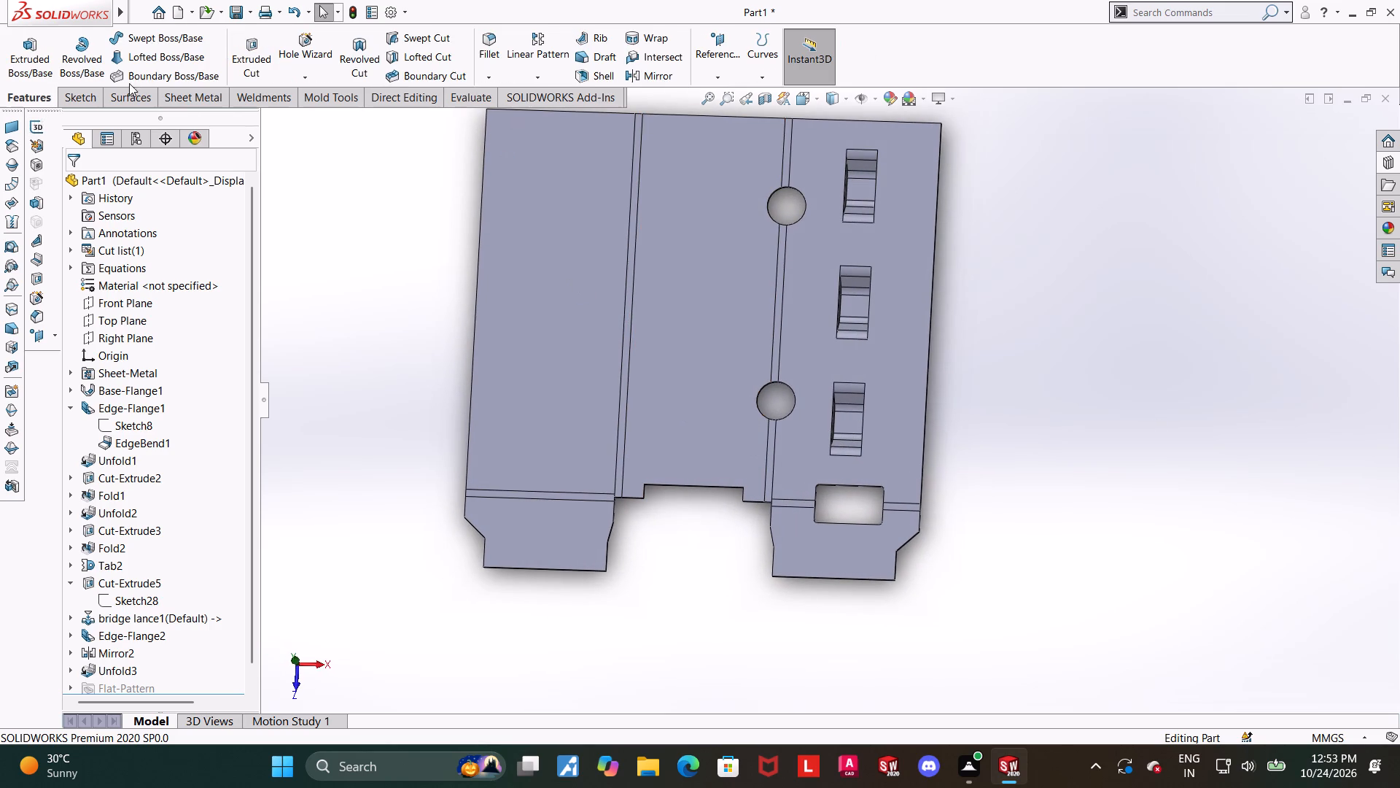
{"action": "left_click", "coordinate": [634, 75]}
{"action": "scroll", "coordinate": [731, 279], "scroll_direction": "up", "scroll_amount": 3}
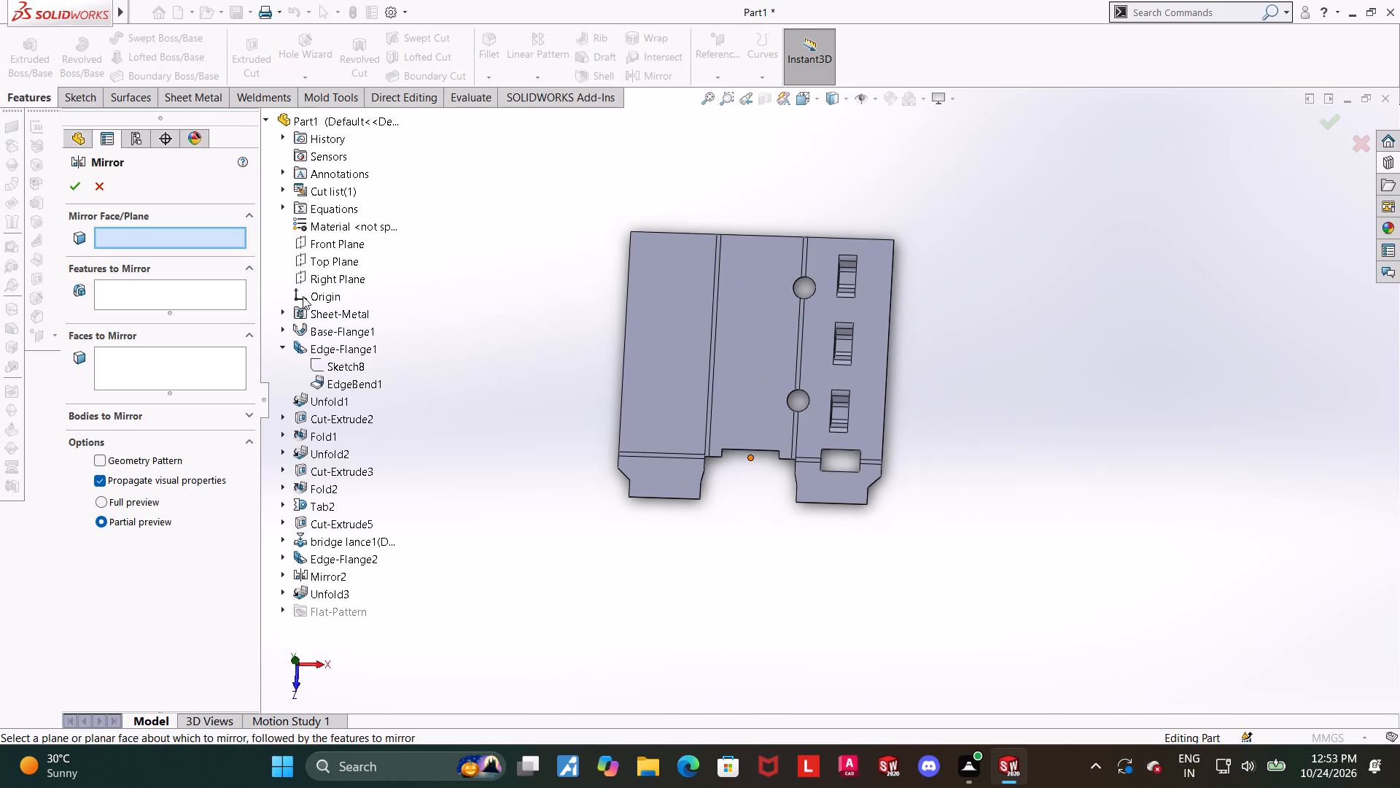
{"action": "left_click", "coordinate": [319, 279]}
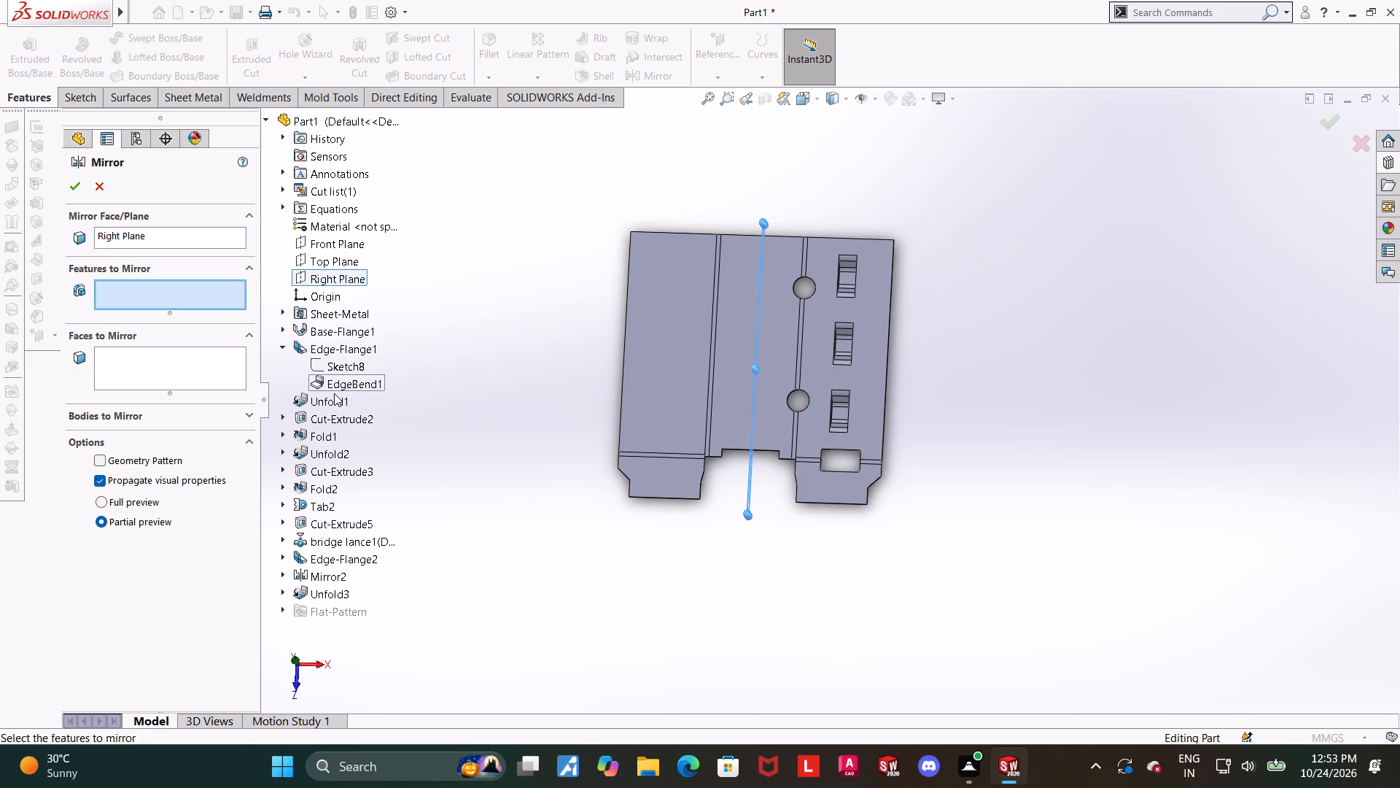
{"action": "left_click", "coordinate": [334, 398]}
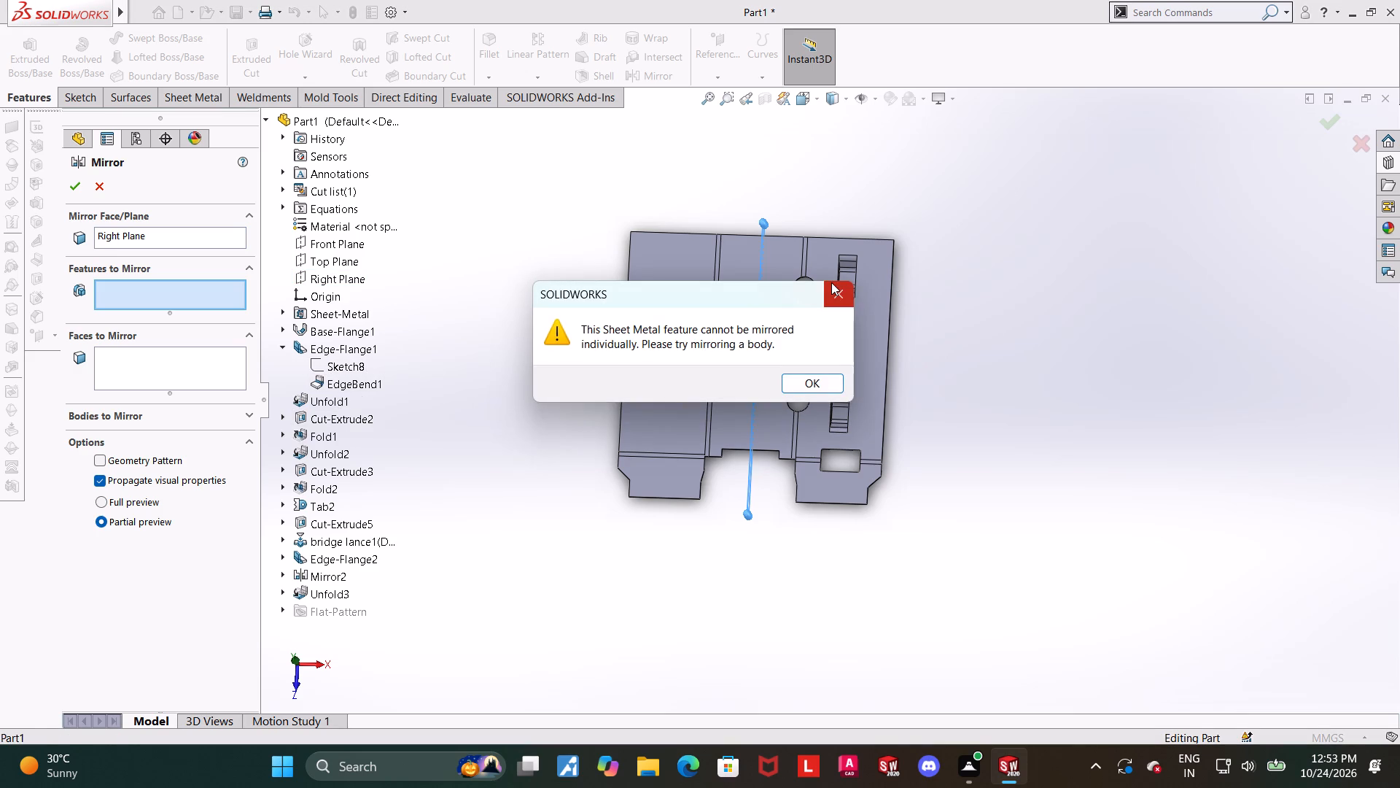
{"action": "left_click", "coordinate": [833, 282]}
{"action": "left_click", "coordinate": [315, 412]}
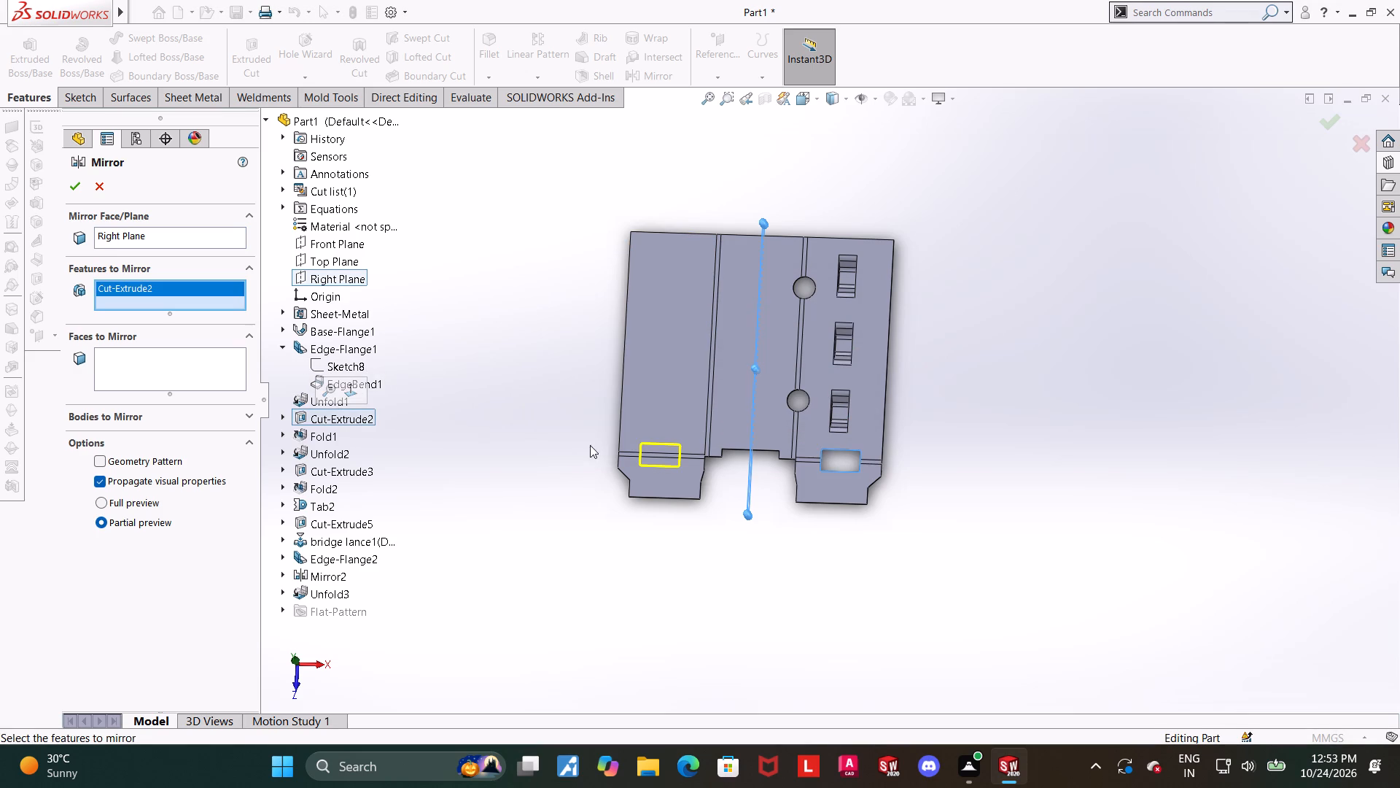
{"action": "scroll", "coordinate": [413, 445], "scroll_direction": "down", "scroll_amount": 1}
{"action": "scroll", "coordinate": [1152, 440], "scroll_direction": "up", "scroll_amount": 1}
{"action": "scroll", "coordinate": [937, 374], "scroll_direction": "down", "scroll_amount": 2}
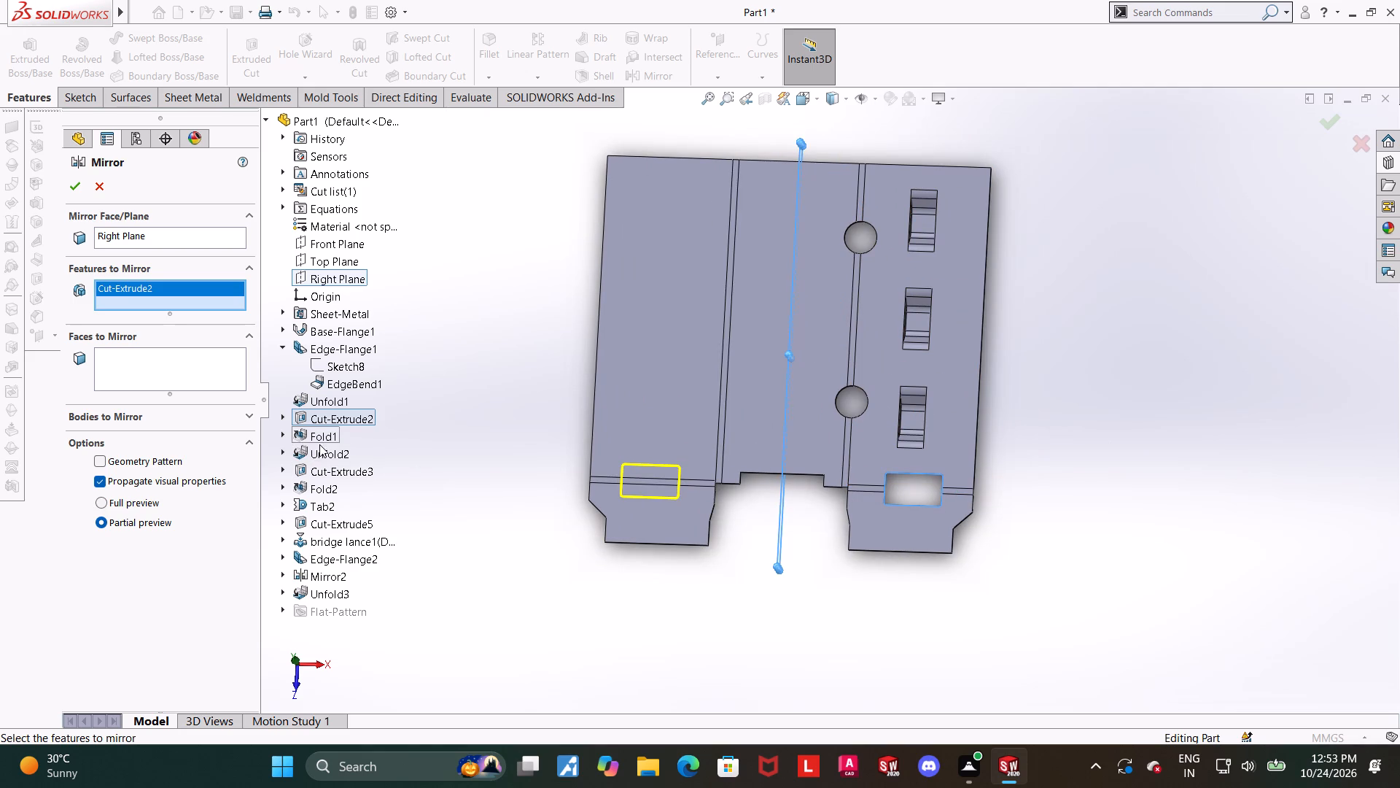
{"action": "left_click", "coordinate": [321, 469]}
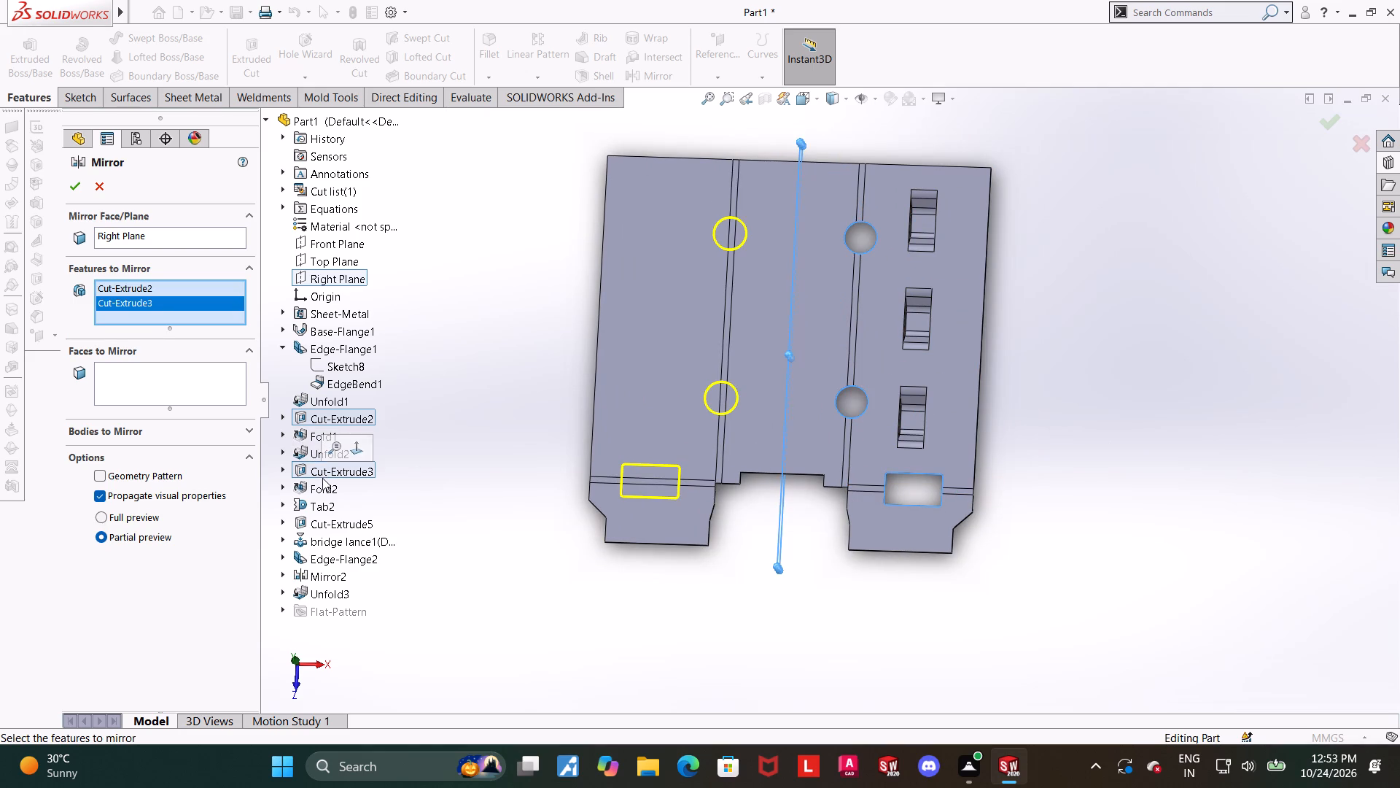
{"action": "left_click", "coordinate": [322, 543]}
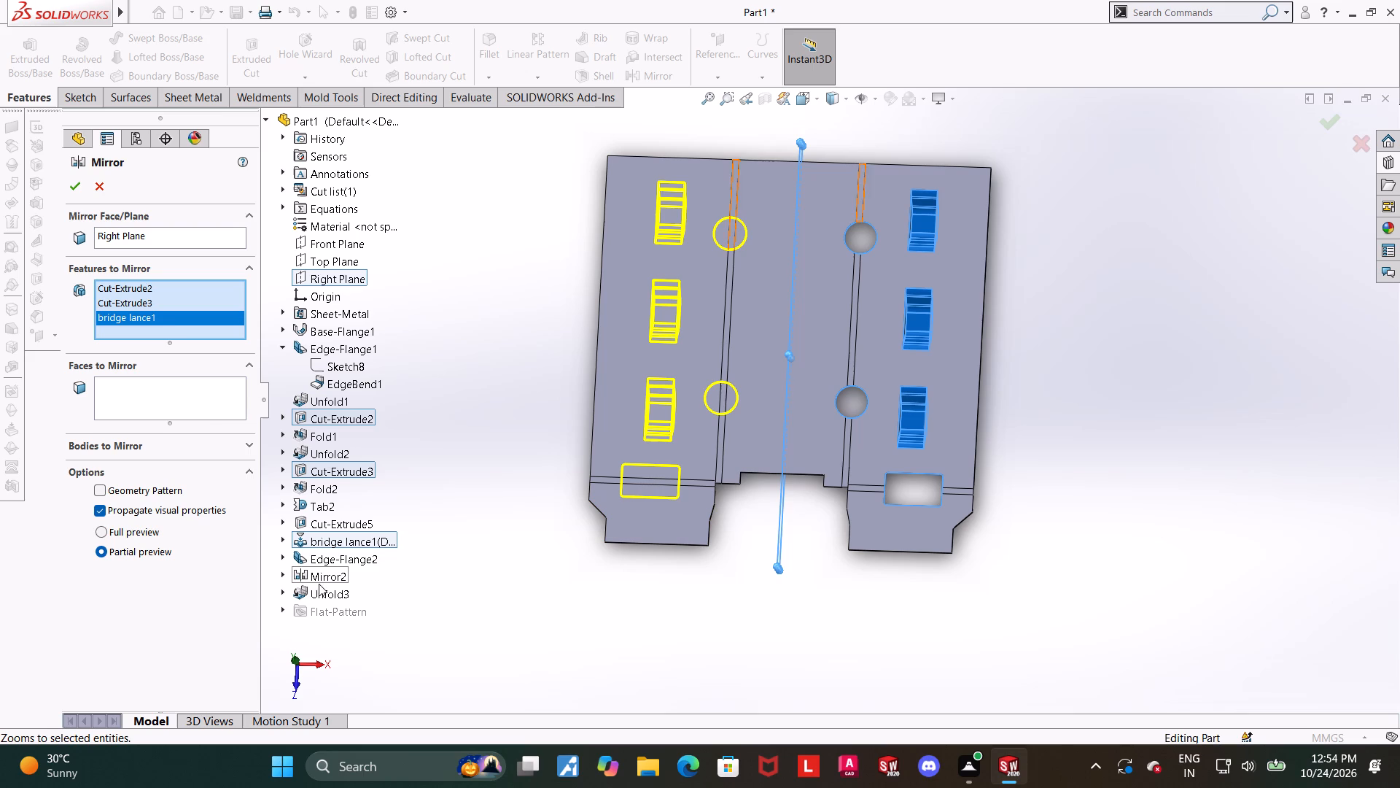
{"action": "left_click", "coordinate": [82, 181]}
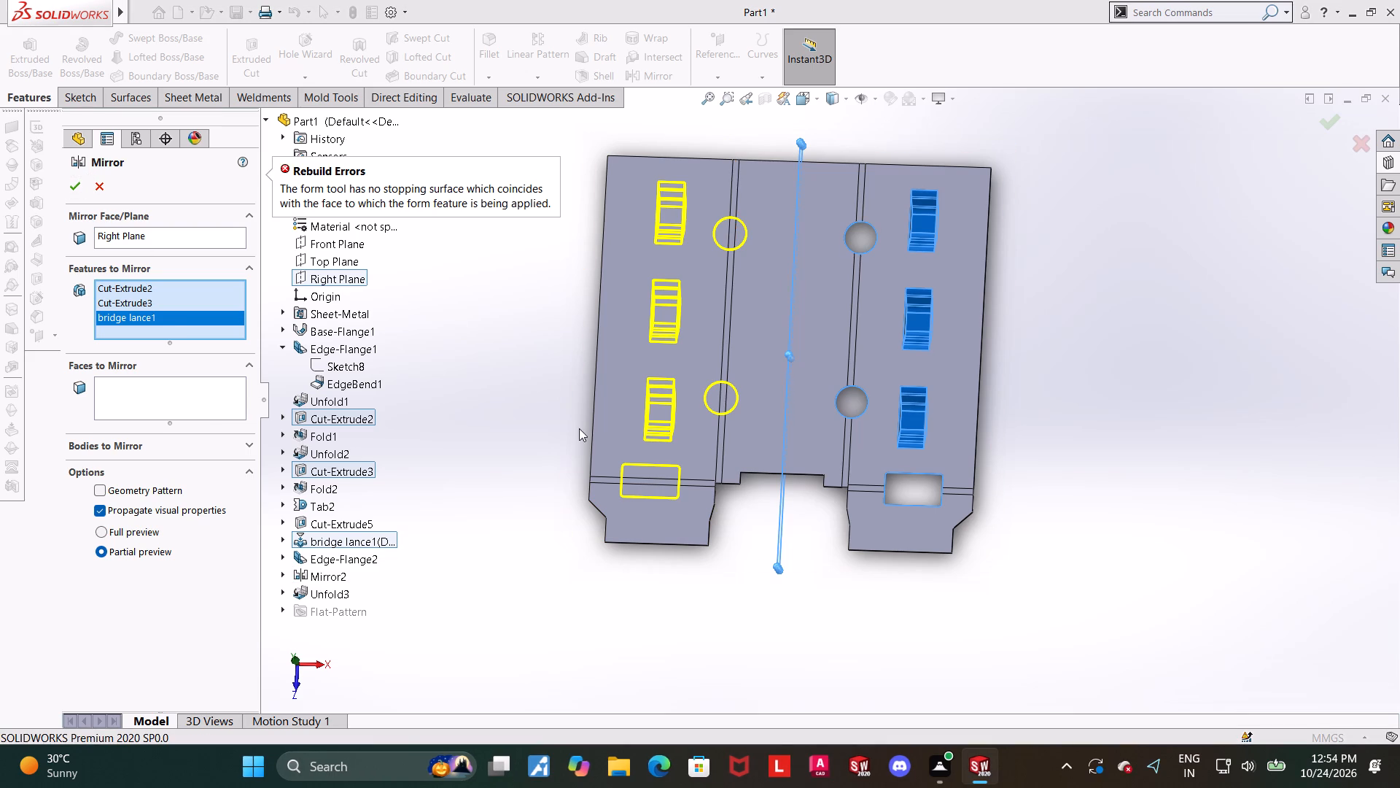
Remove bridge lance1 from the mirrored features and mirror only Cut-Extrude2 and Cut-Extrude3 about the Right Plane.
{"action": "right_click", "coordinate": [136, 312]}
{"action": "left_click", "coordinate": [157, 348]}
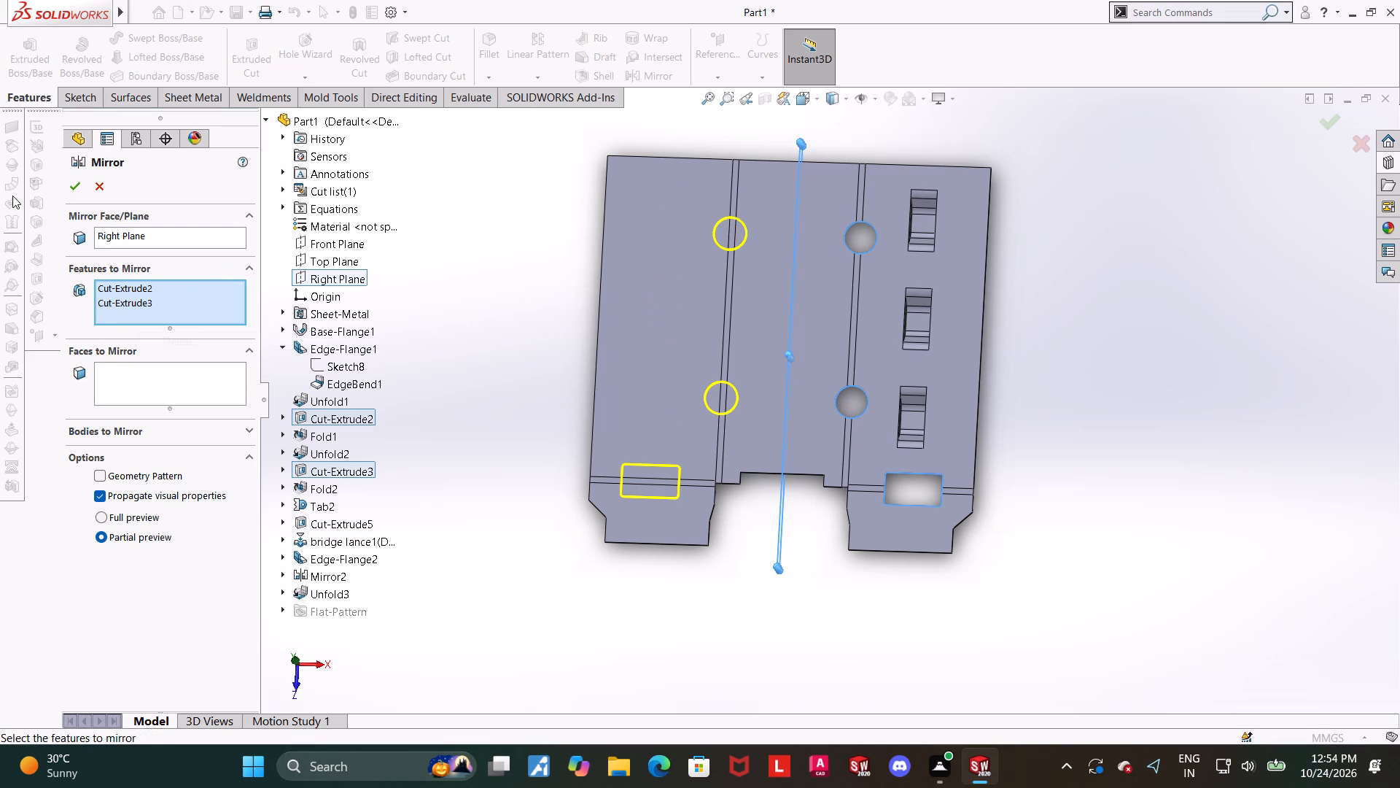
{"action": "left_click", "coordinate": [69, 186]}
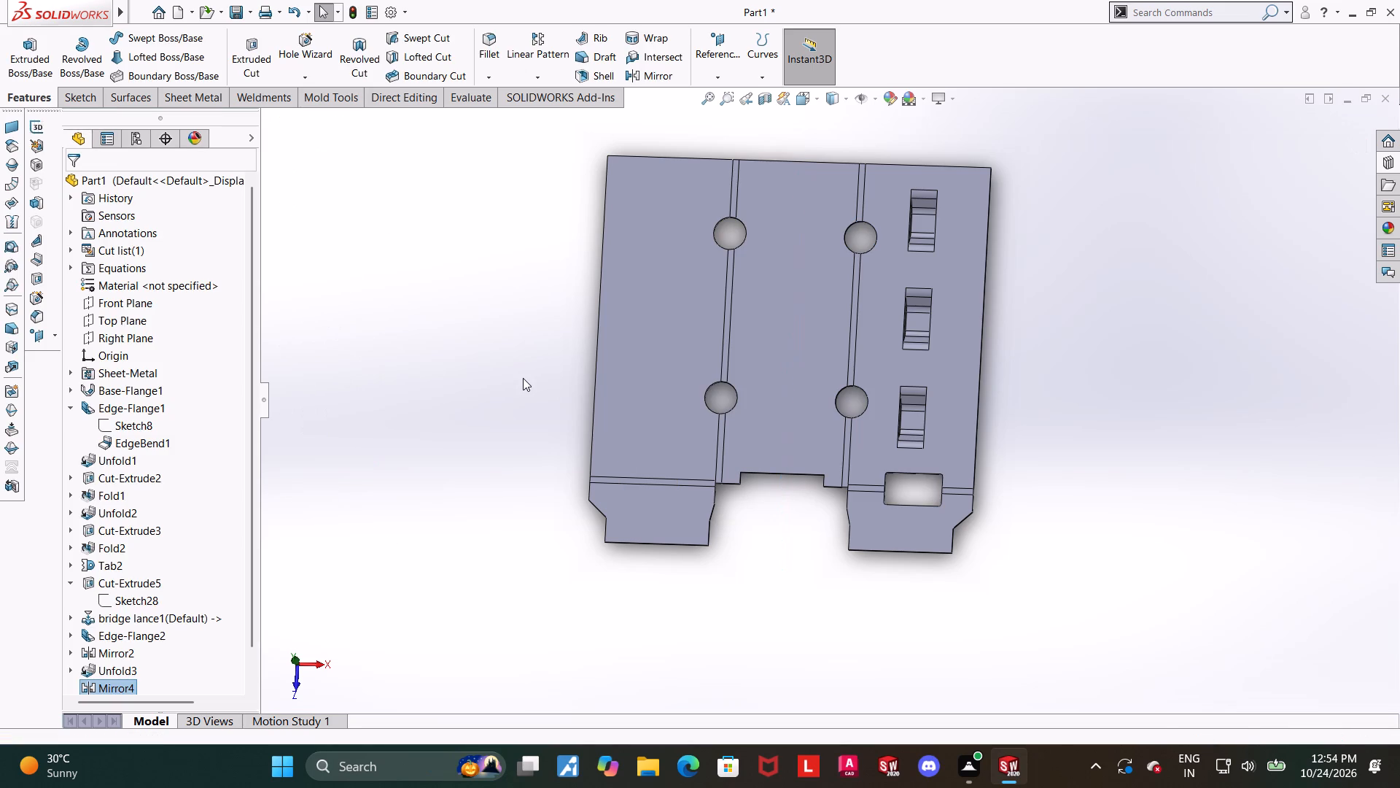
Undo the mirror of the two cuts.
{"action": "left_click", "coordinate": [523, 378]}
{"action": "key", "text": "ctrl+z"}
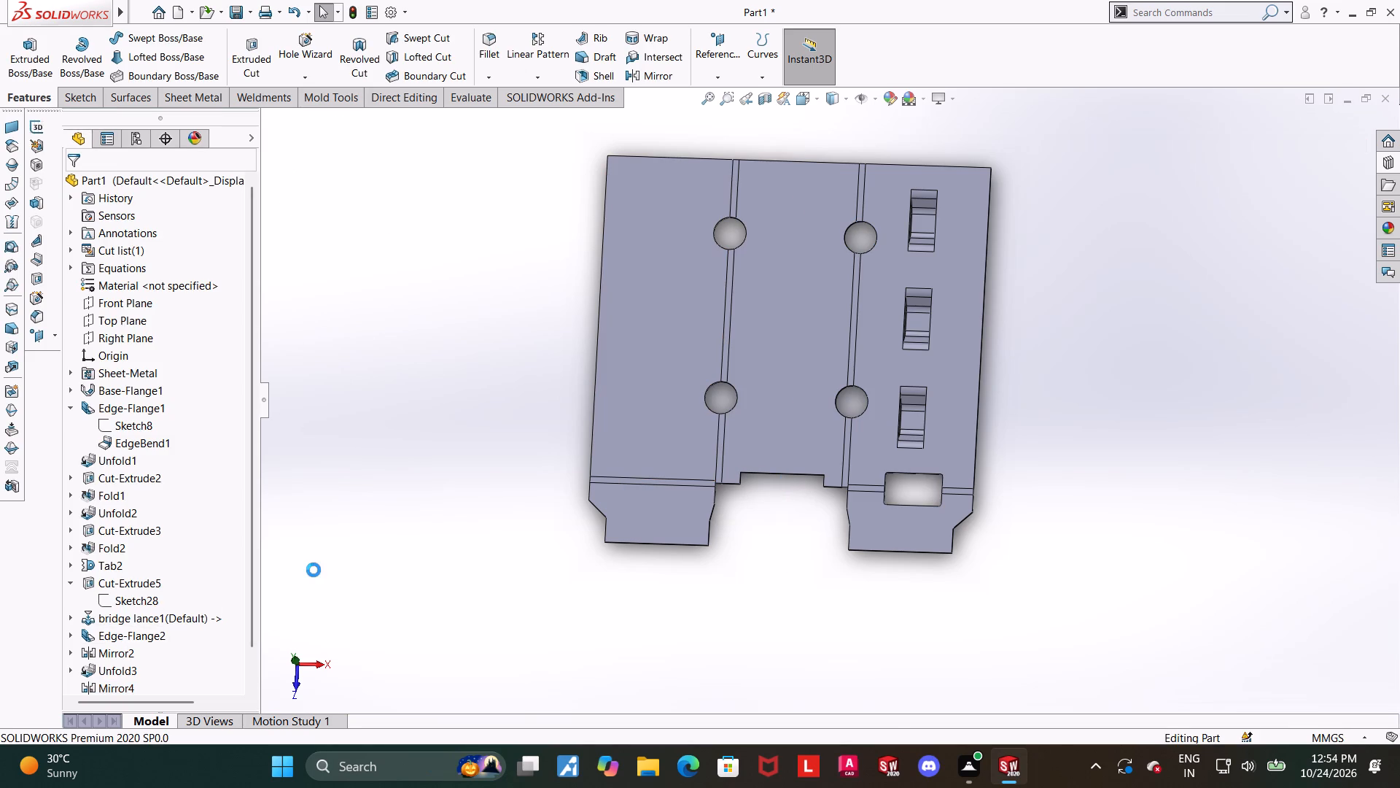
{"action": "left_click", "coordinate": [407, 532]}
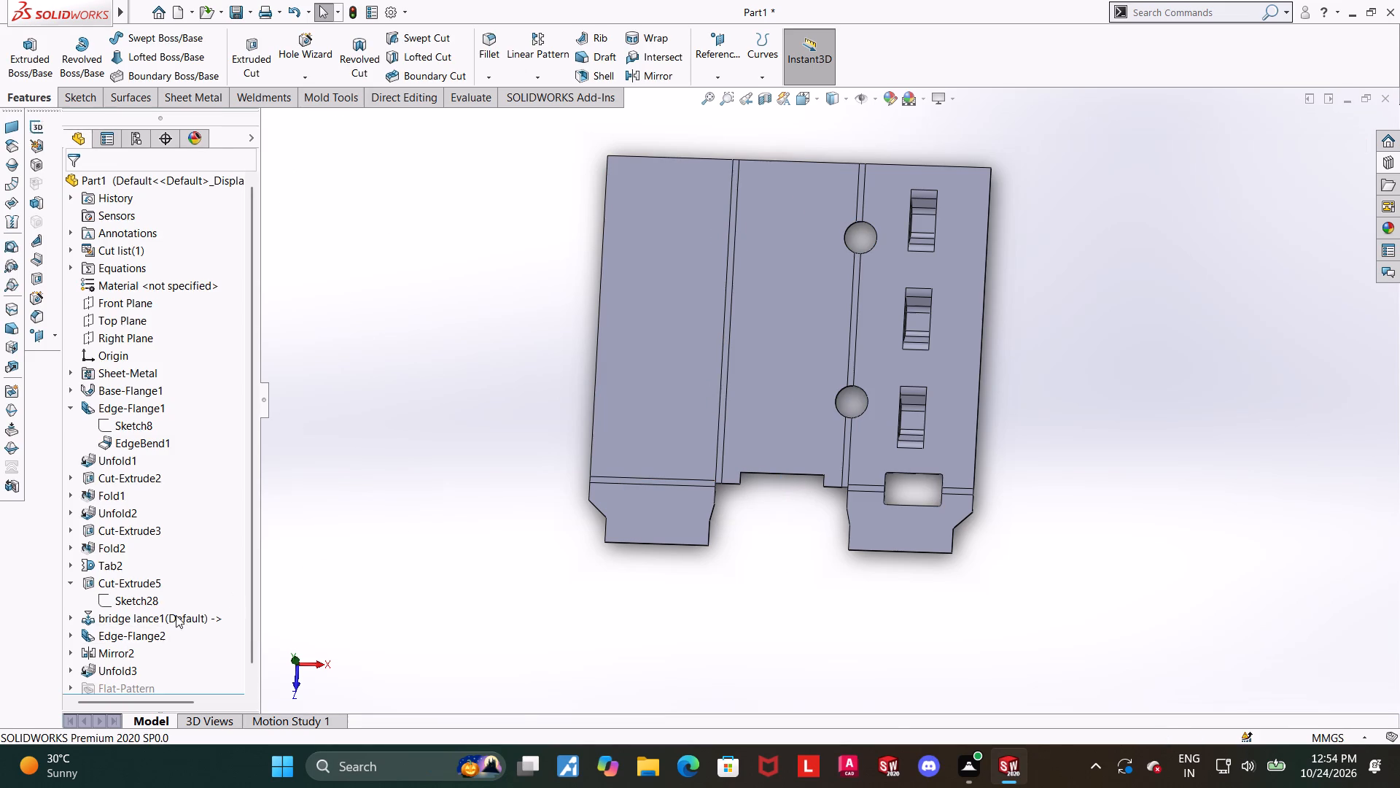
Mirror only Cut-Extrude3, the two round holes on the bend line, about the Right Plane.
{"action": "scroll", "coordinate": [141, 601], "scroll_direction": "down", "scroll_amount": 6}
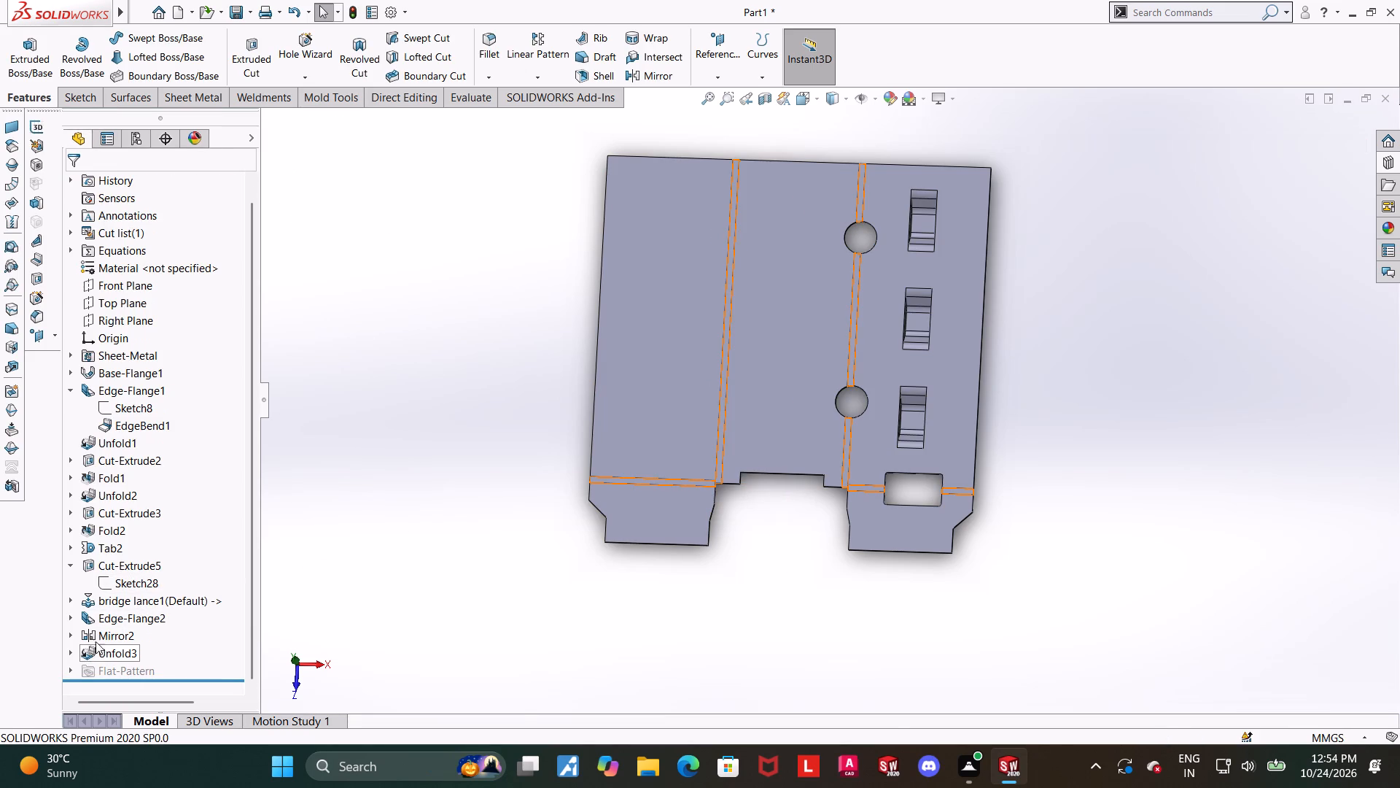
{"action": "left_click", "coordinate": [415, 366]}
{"action": "scroll", "coordinate": [945, 376], "scroll_direction": "down", "scroll_amount": 1}
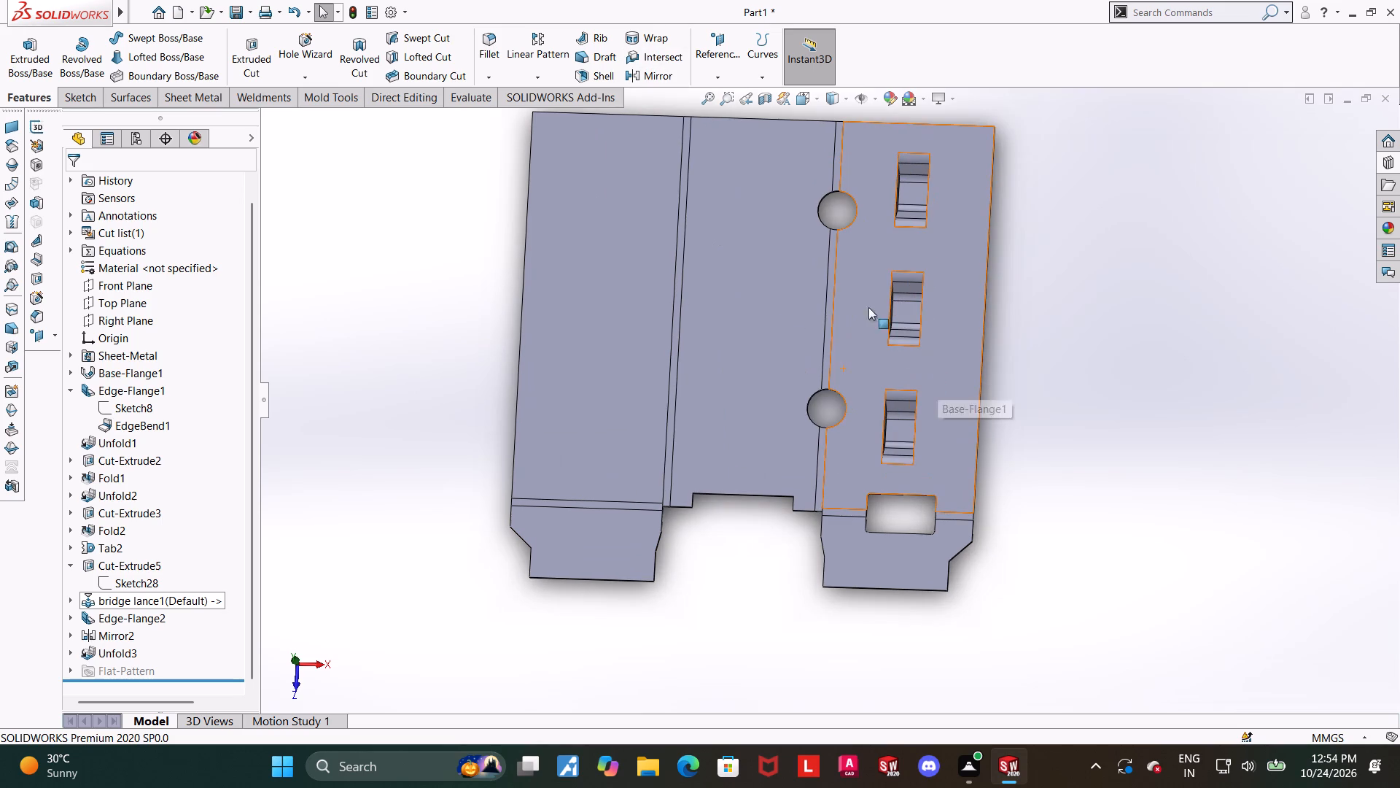
{"action": "left_click", "coordinate": [662, 73]}
{"action": "left_click", "coordinate": [275, 120]}
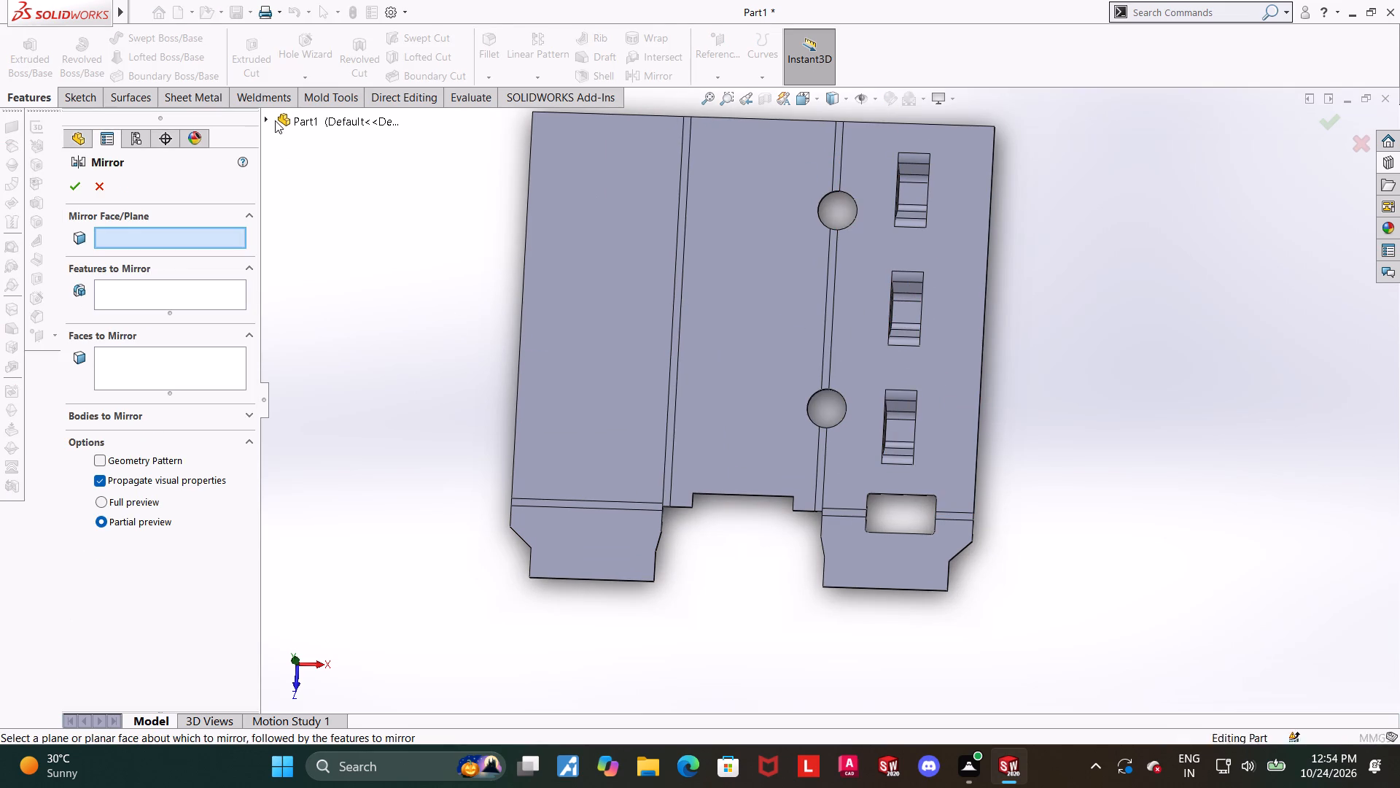
{"action": "left_click", "coordinate": [320, 274]}
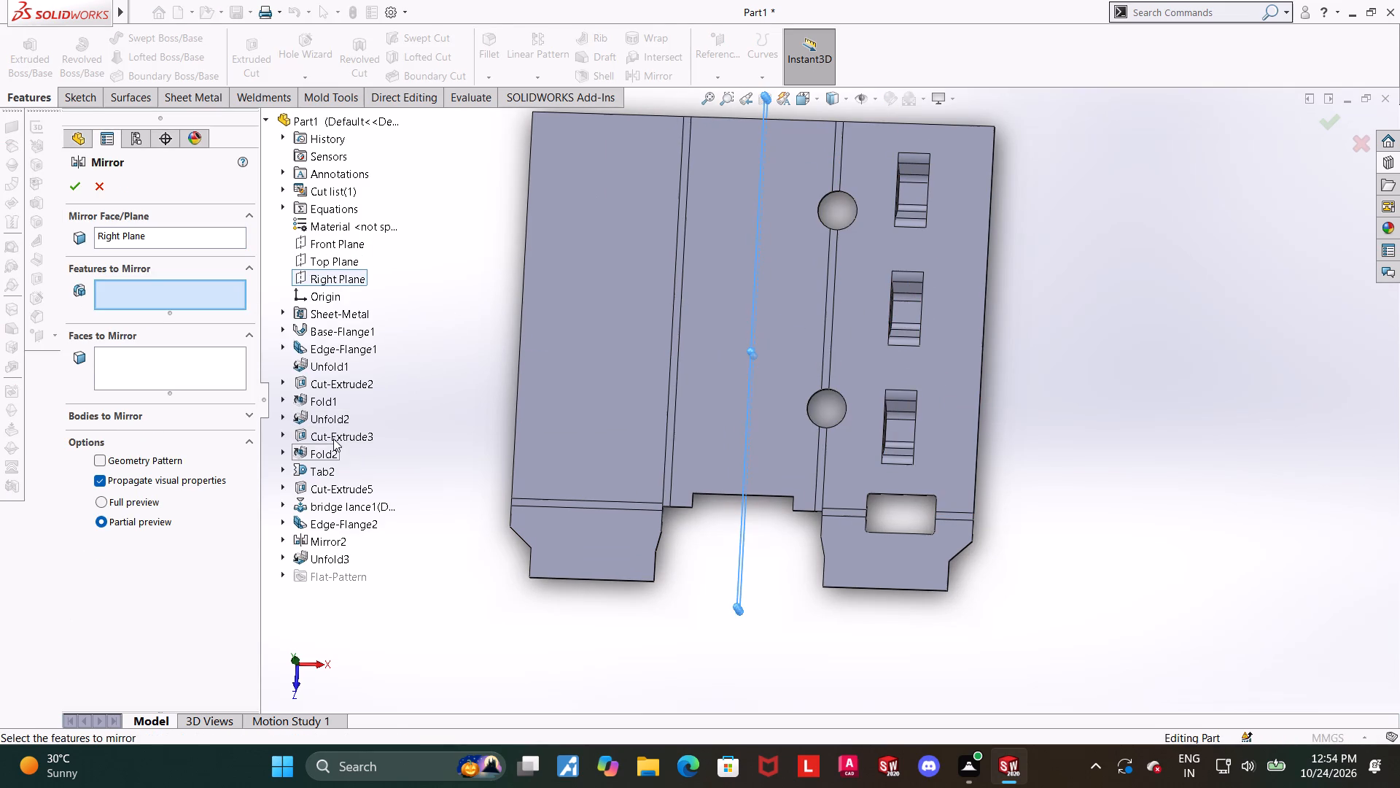
{"action": "left_click", "coordinate": [333, 439]}
{"action": "left_click", "coordinate": [72, 184]}
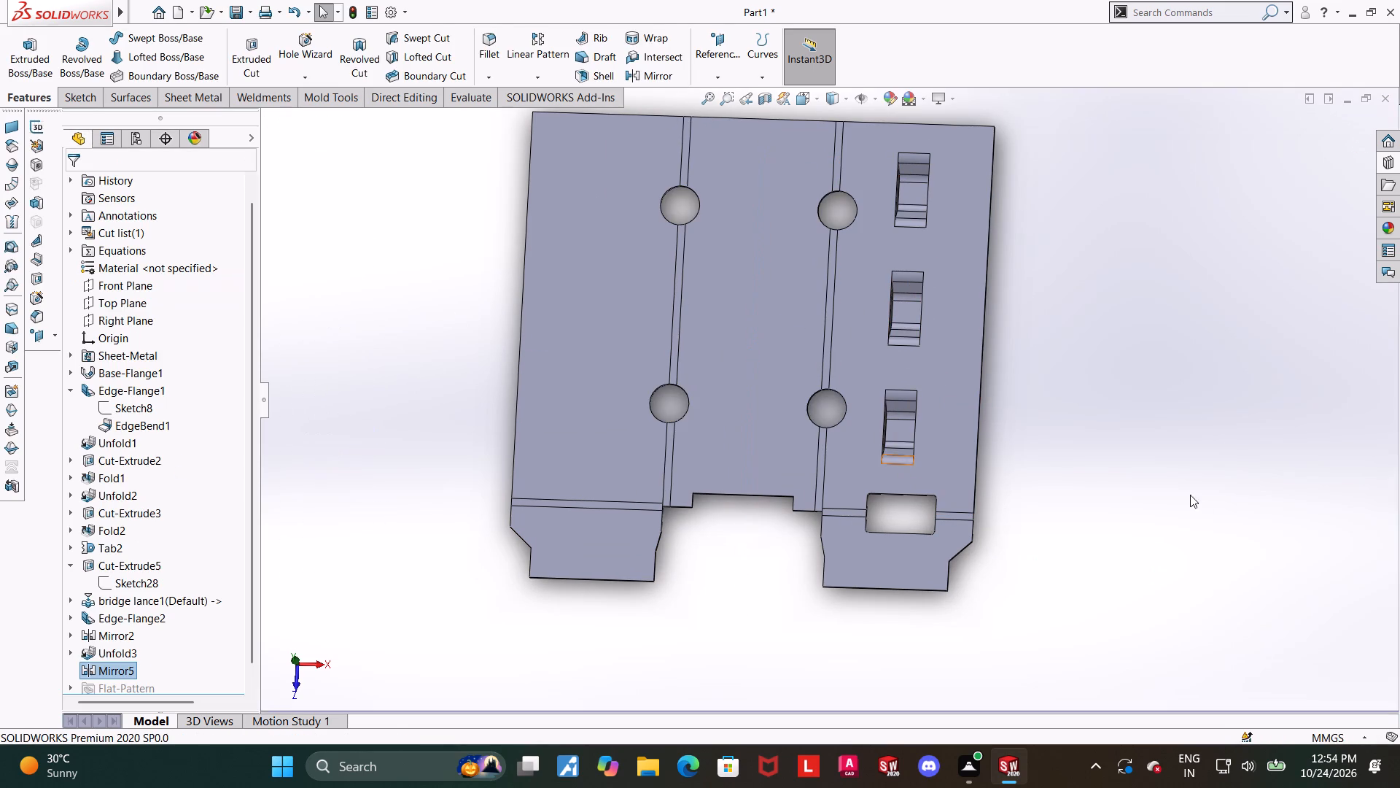
{"action": "left_click", "coordinate": [1190, 495]}
Fold all of the sheet's bends back up, keeping the channel's base face fixed.
{"action": "scroll", "coordinate": [1008, 449], "scroll_direction": "up", "scroll_amount": 3}
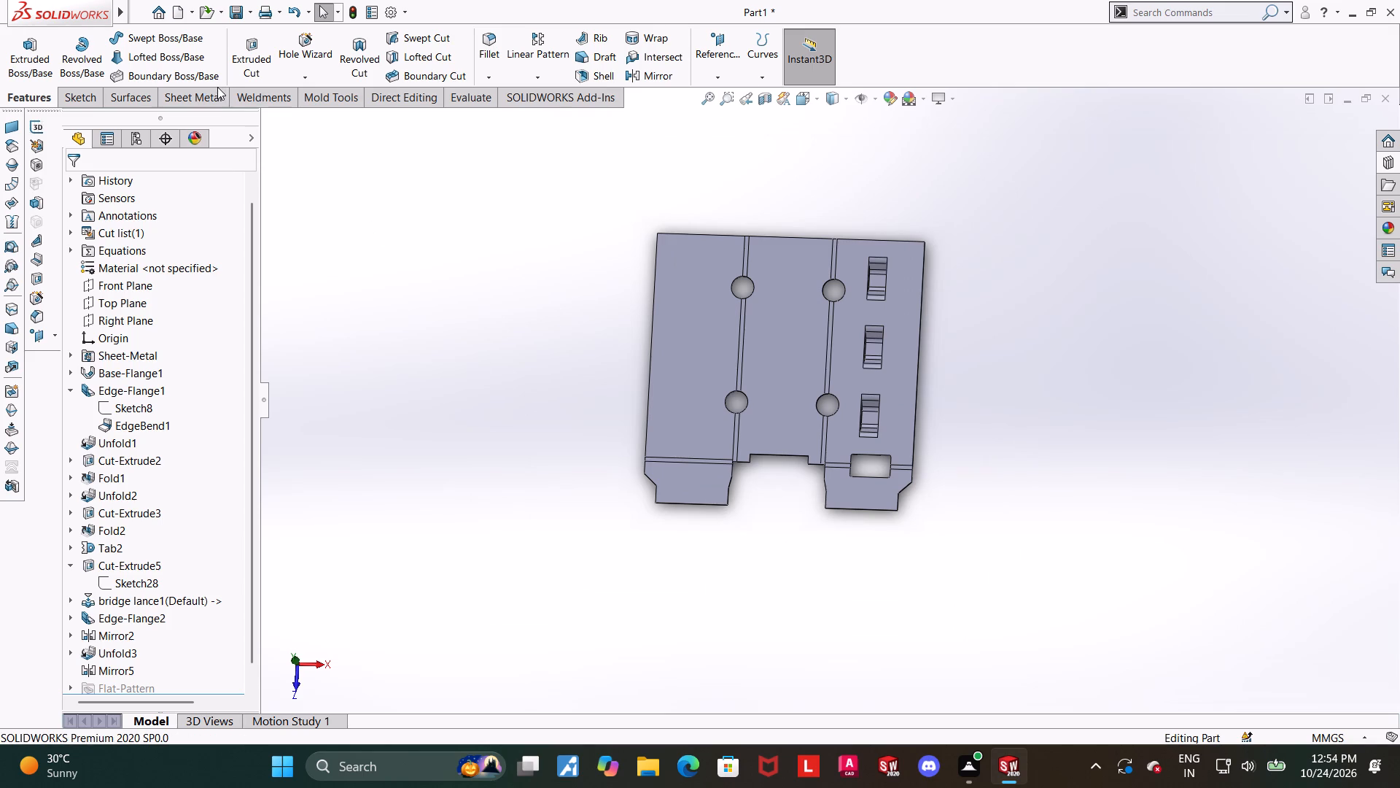
{"action": "left_click", "coordinate": [206, 103]}
{"action": "left_click", "coordinate": [748, 49]}
{"action": "left_click", "coordinate": [773, 329]}
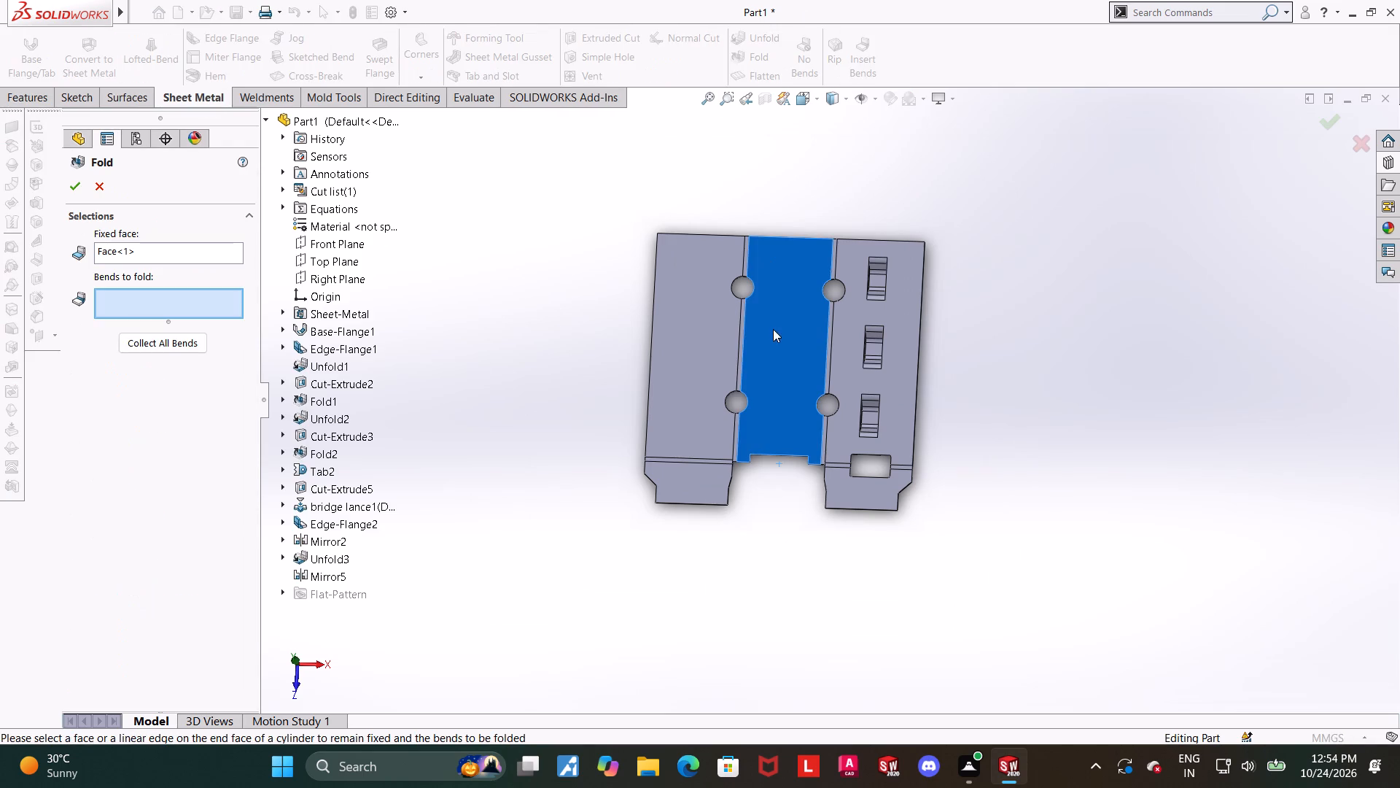
{"action": "left_click", "coordinate": [171, 340]}
{"action": "left_click", "coordinate": [80, 190]}
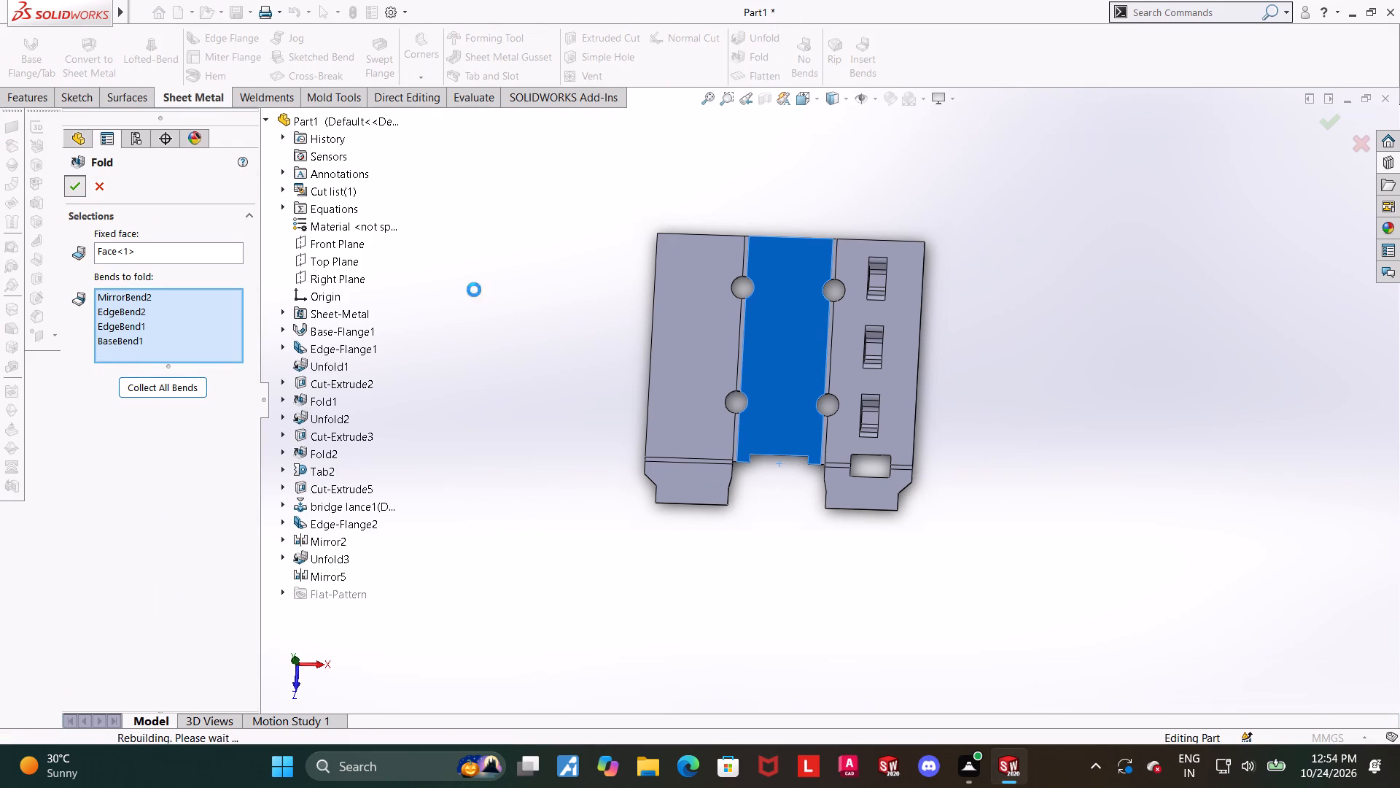
{"action": "middle_click_drag", "start_coordinate": [952, 422], "coordinate": [1008, 244]}
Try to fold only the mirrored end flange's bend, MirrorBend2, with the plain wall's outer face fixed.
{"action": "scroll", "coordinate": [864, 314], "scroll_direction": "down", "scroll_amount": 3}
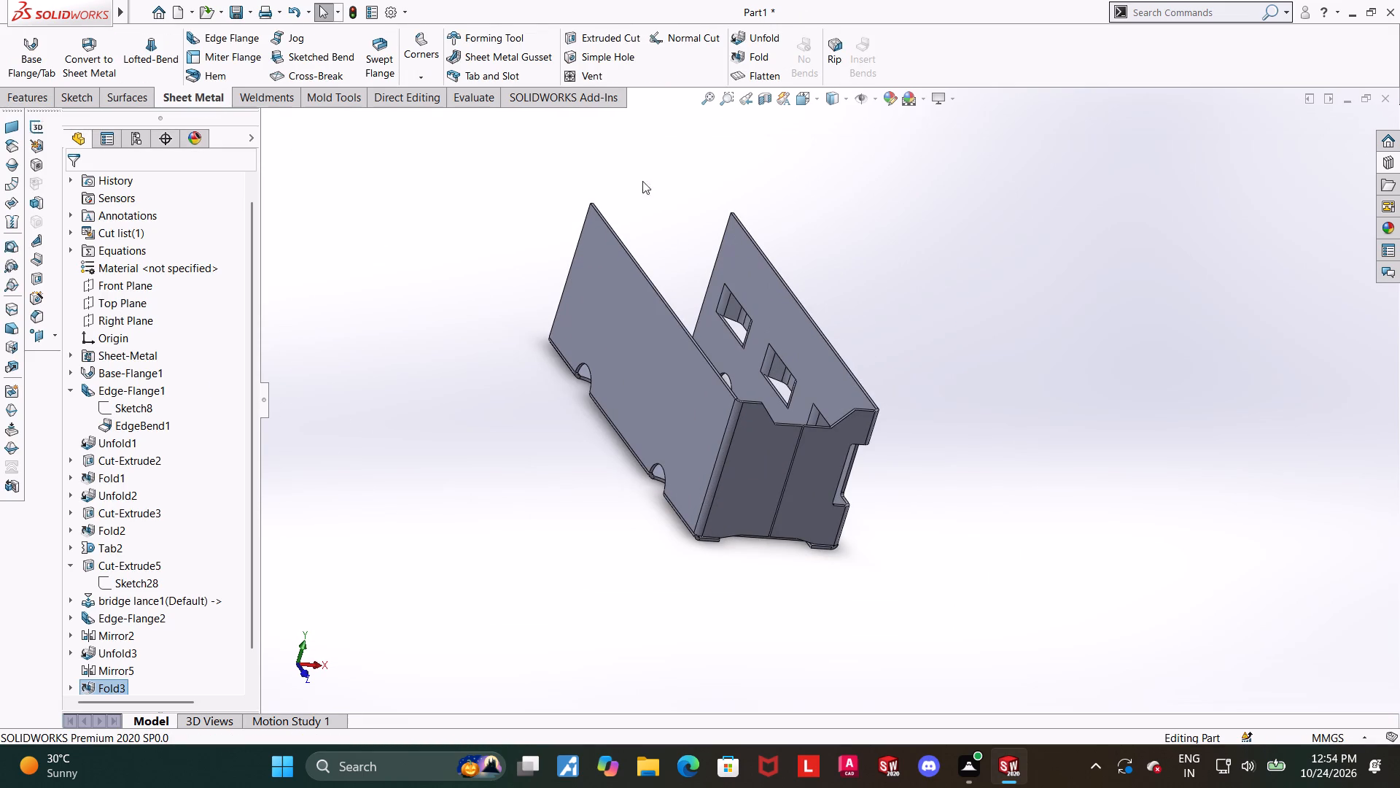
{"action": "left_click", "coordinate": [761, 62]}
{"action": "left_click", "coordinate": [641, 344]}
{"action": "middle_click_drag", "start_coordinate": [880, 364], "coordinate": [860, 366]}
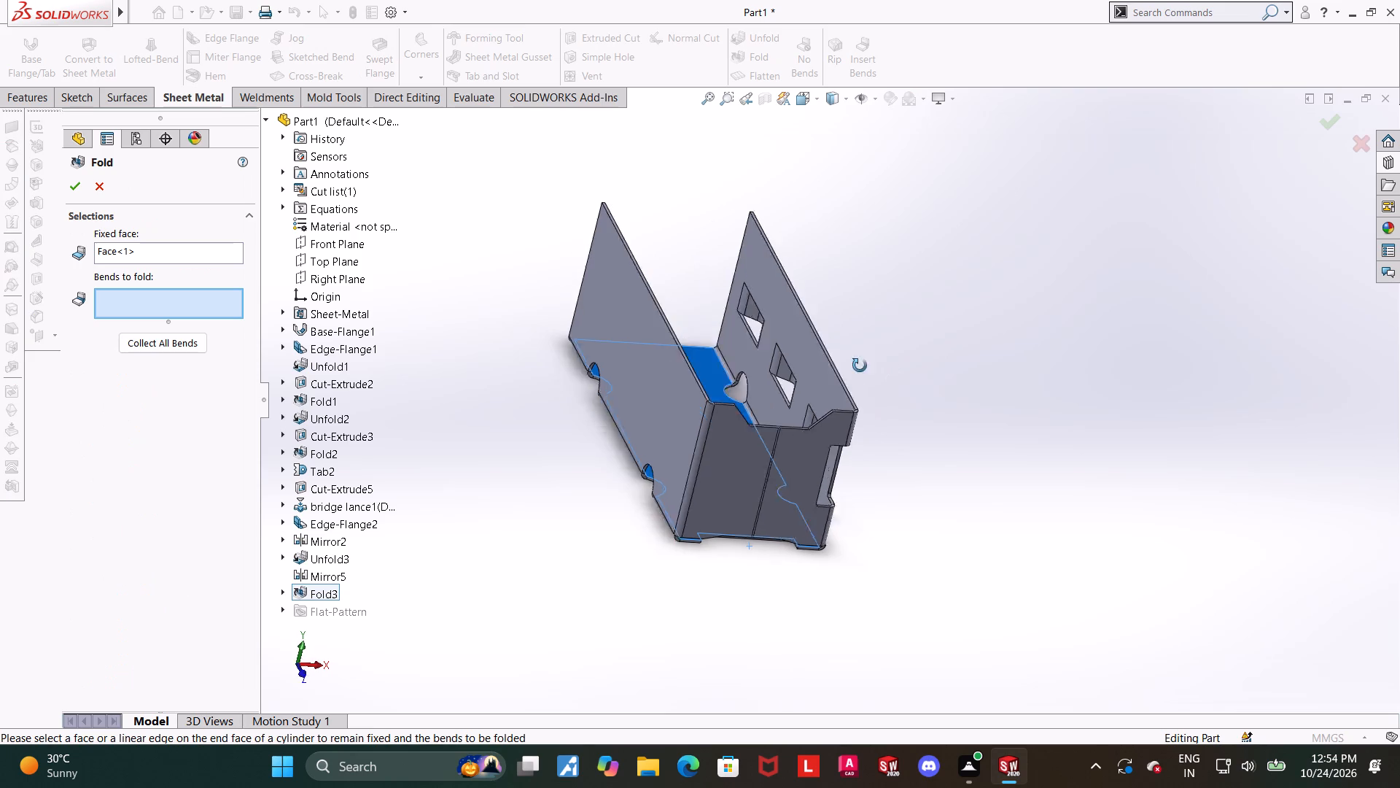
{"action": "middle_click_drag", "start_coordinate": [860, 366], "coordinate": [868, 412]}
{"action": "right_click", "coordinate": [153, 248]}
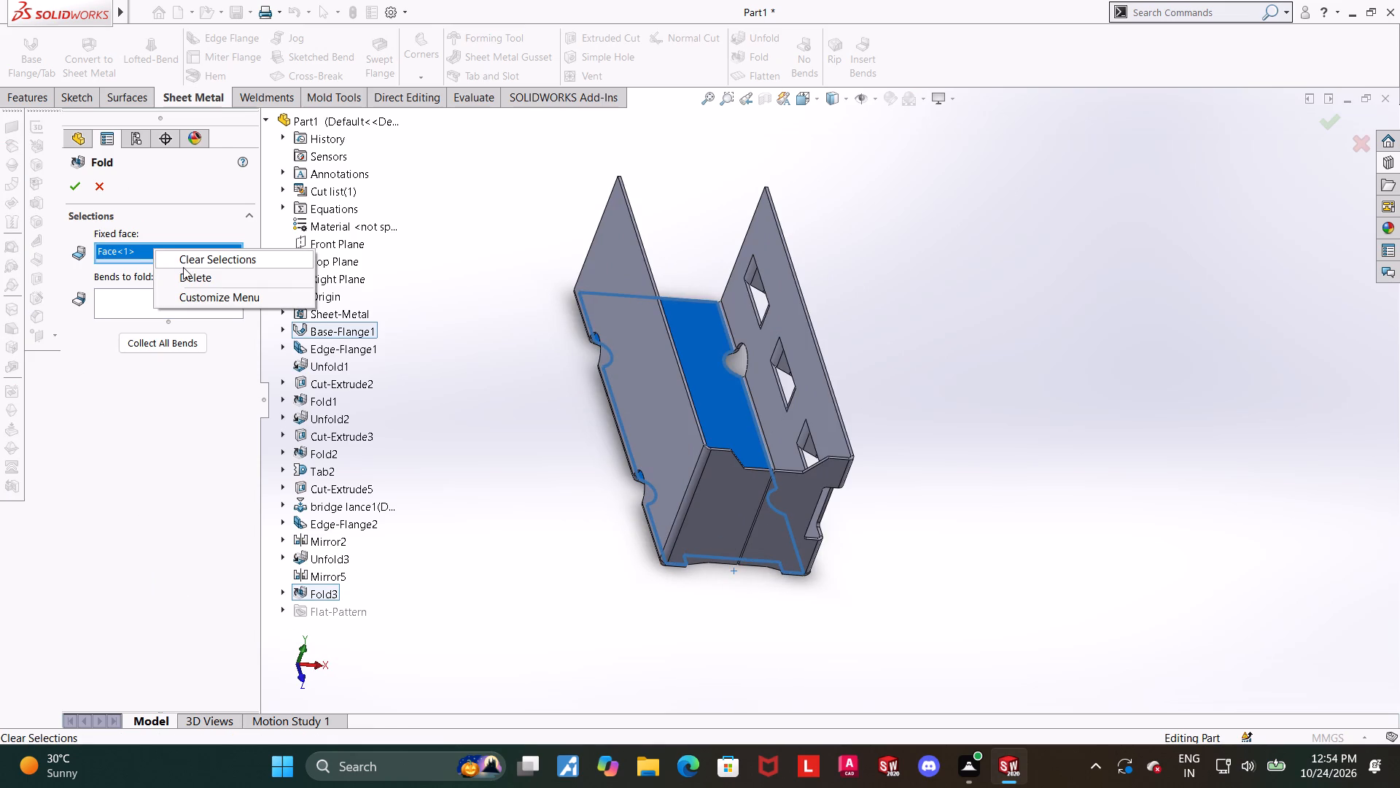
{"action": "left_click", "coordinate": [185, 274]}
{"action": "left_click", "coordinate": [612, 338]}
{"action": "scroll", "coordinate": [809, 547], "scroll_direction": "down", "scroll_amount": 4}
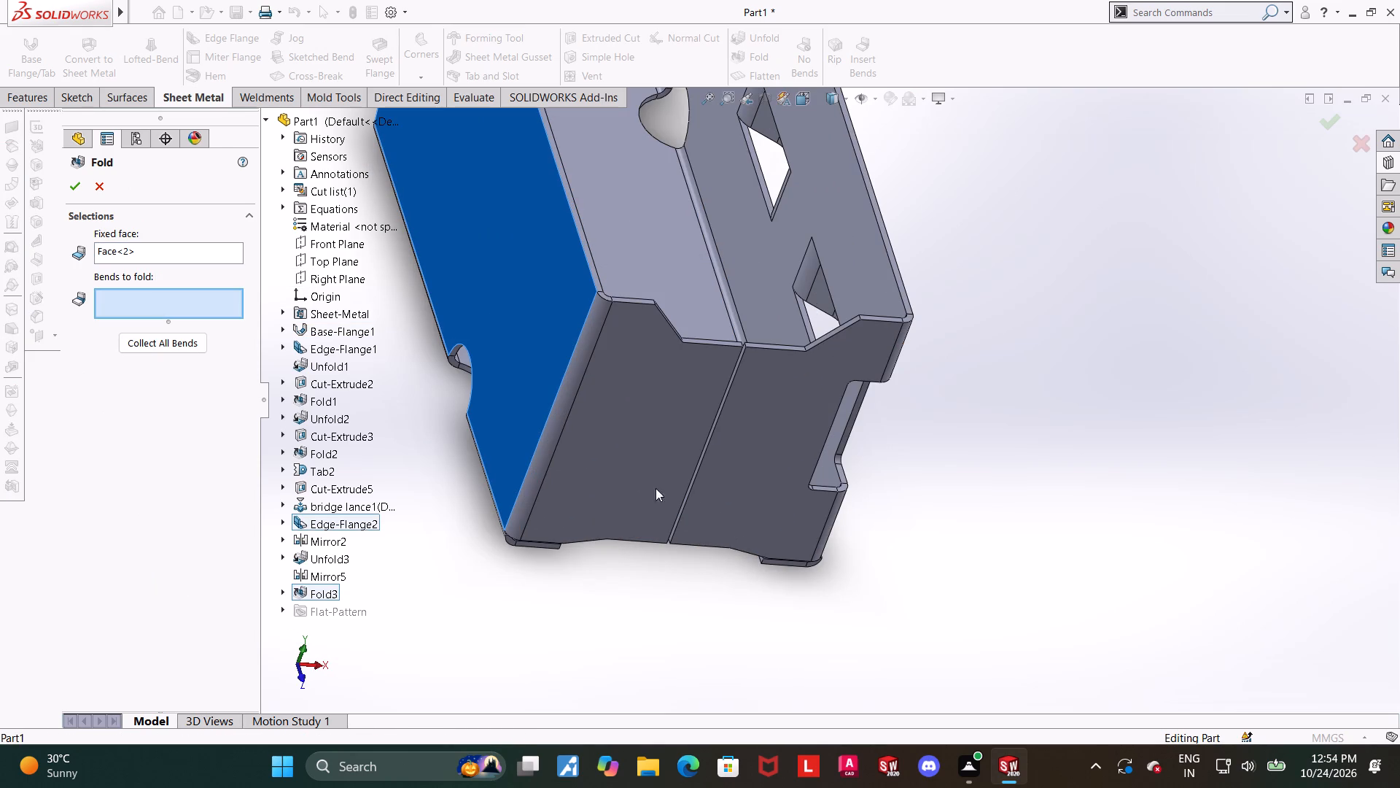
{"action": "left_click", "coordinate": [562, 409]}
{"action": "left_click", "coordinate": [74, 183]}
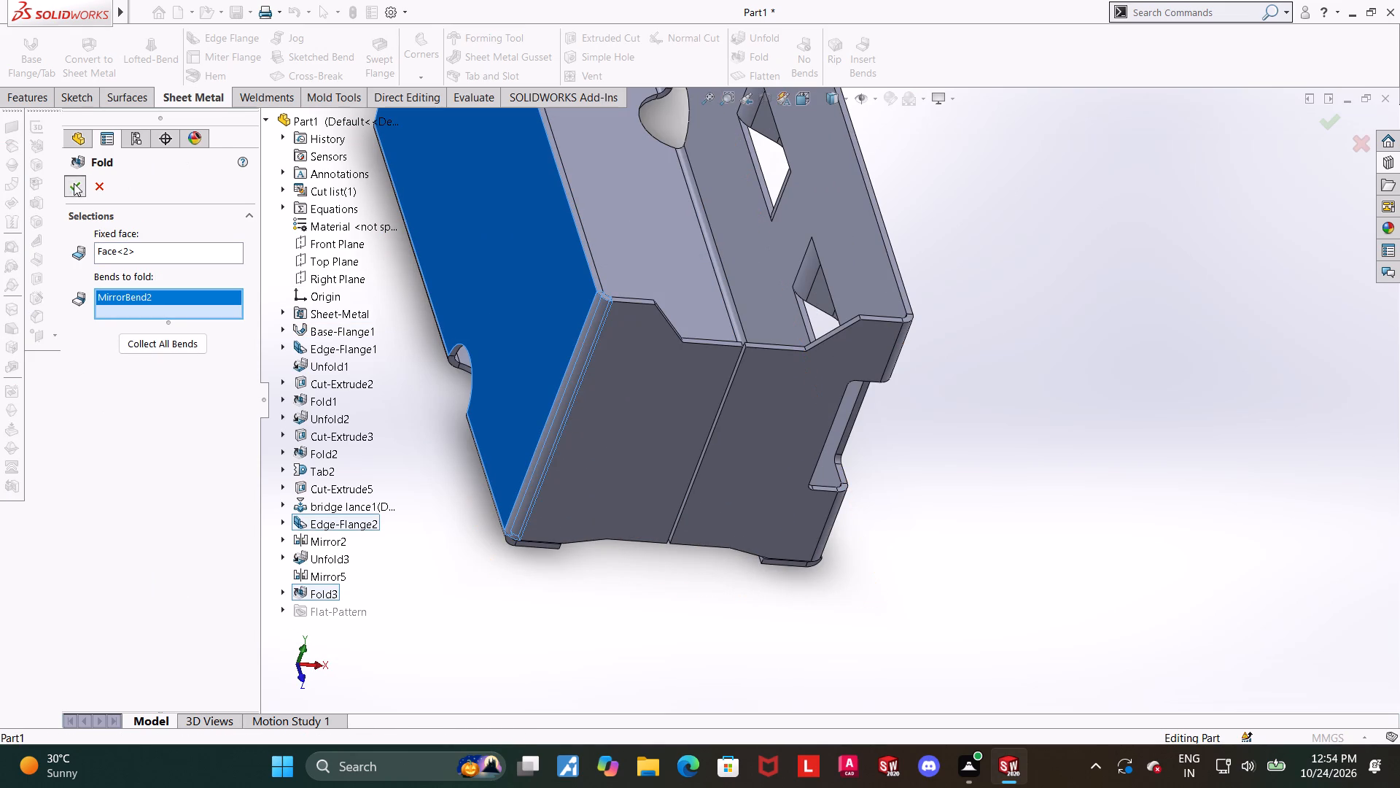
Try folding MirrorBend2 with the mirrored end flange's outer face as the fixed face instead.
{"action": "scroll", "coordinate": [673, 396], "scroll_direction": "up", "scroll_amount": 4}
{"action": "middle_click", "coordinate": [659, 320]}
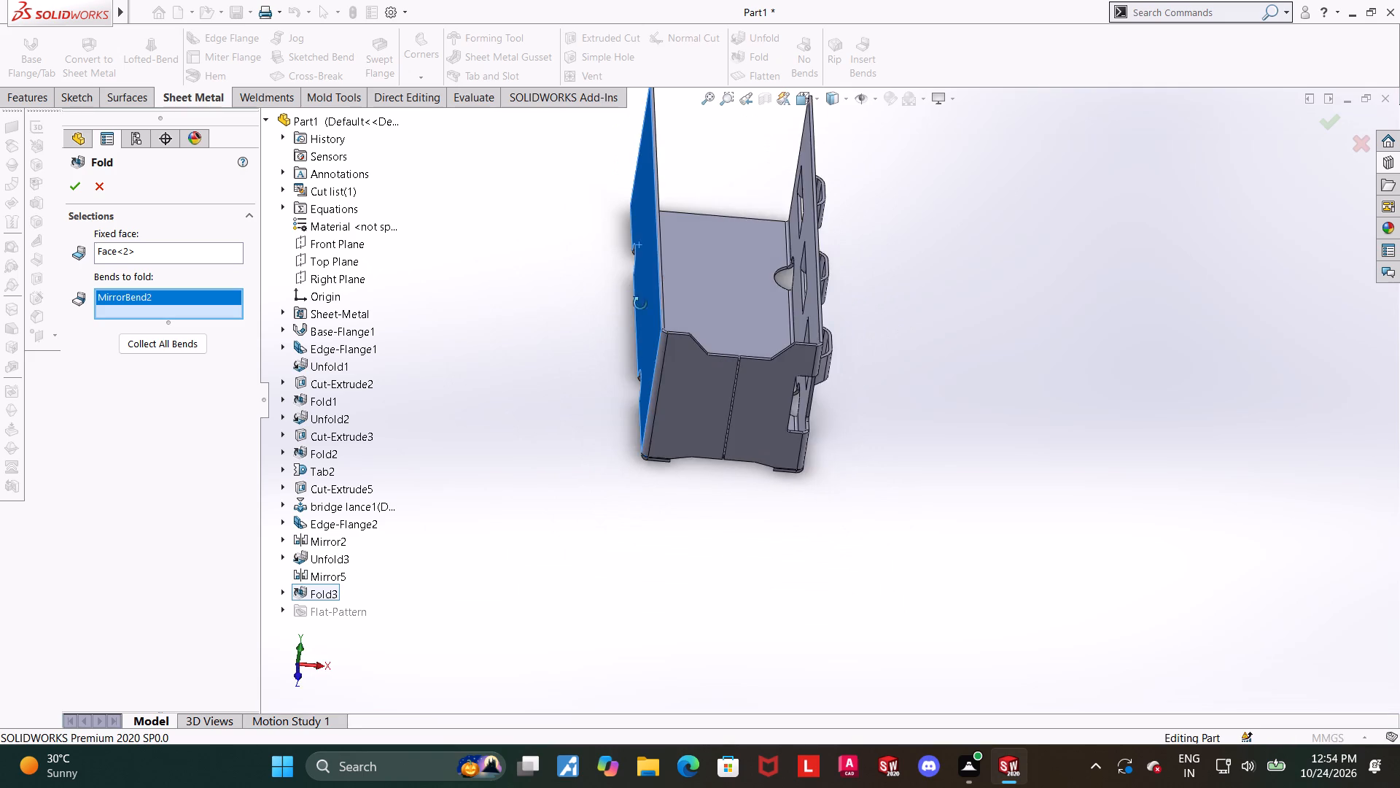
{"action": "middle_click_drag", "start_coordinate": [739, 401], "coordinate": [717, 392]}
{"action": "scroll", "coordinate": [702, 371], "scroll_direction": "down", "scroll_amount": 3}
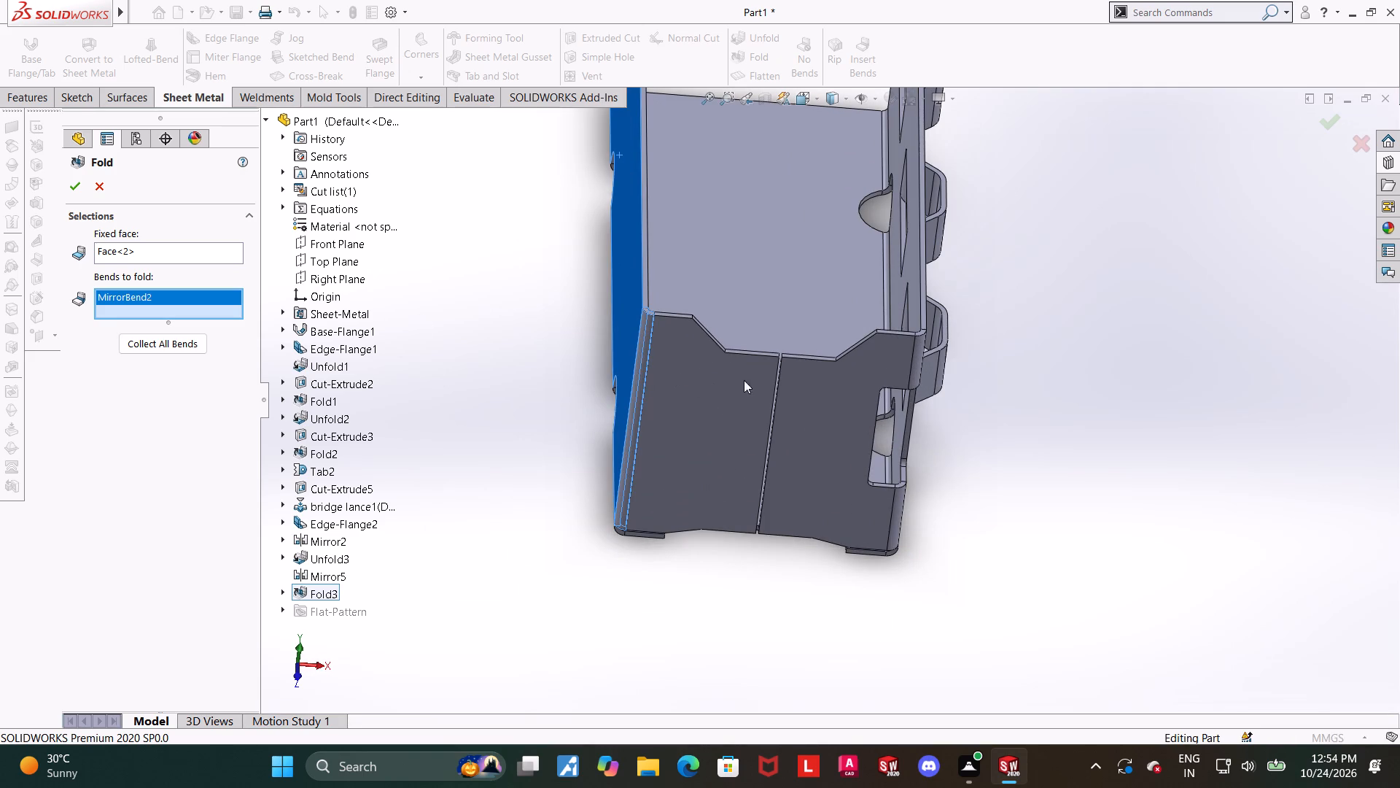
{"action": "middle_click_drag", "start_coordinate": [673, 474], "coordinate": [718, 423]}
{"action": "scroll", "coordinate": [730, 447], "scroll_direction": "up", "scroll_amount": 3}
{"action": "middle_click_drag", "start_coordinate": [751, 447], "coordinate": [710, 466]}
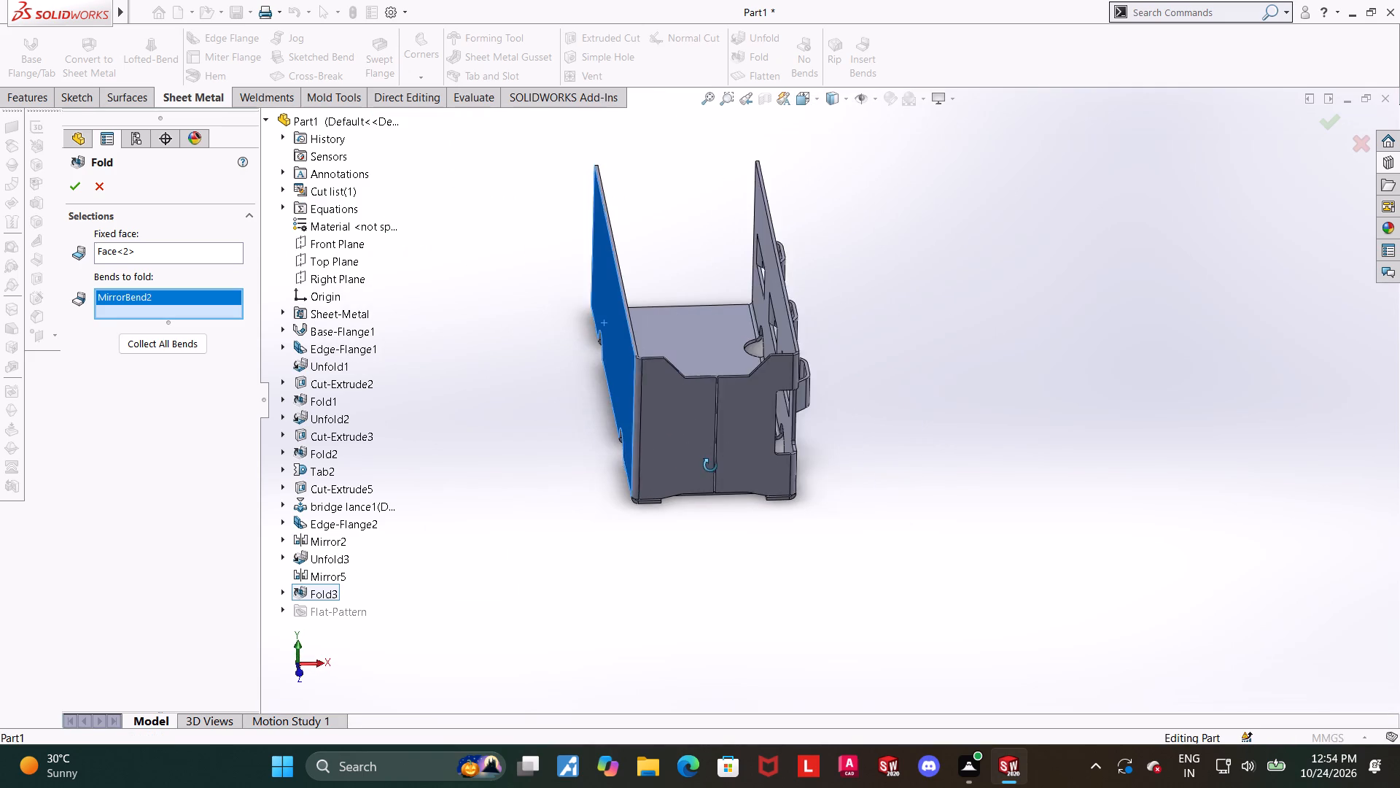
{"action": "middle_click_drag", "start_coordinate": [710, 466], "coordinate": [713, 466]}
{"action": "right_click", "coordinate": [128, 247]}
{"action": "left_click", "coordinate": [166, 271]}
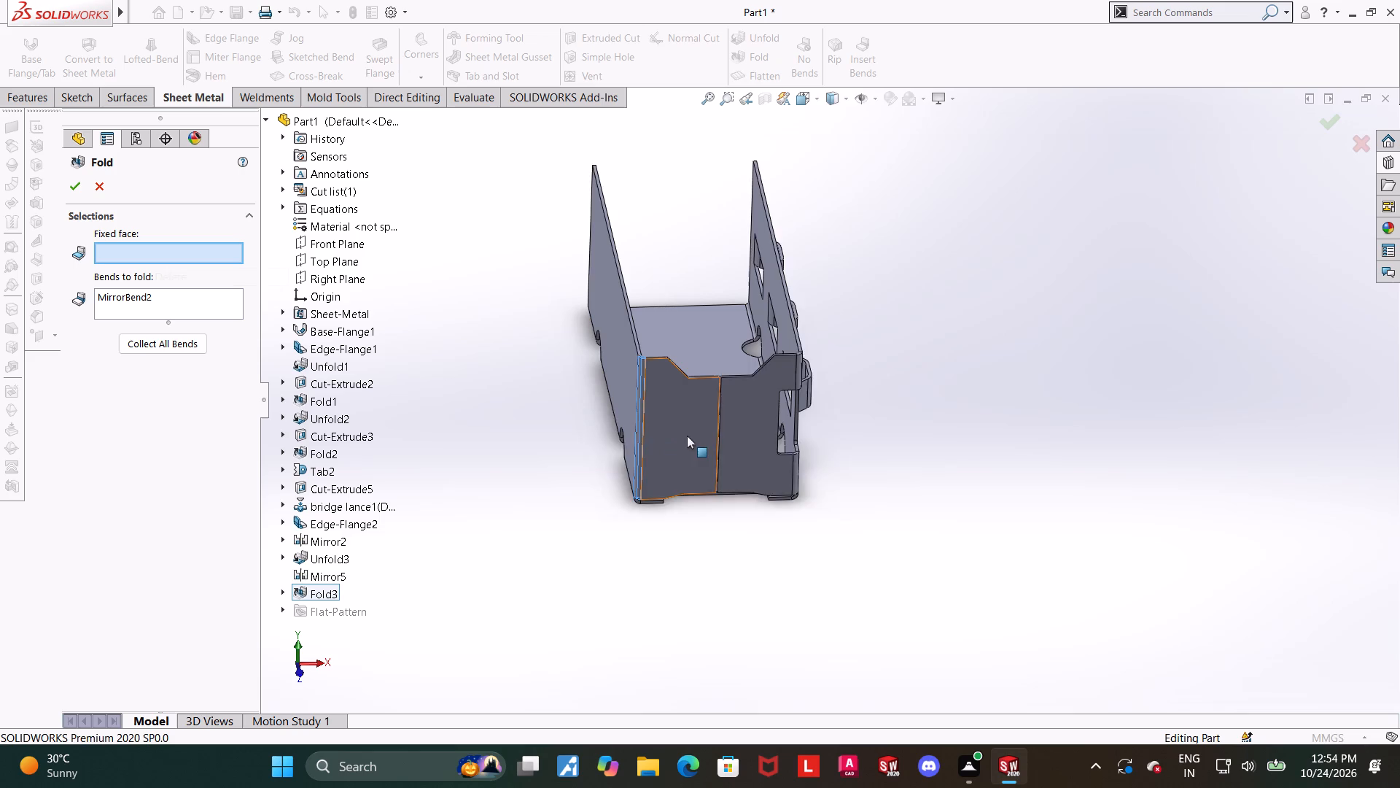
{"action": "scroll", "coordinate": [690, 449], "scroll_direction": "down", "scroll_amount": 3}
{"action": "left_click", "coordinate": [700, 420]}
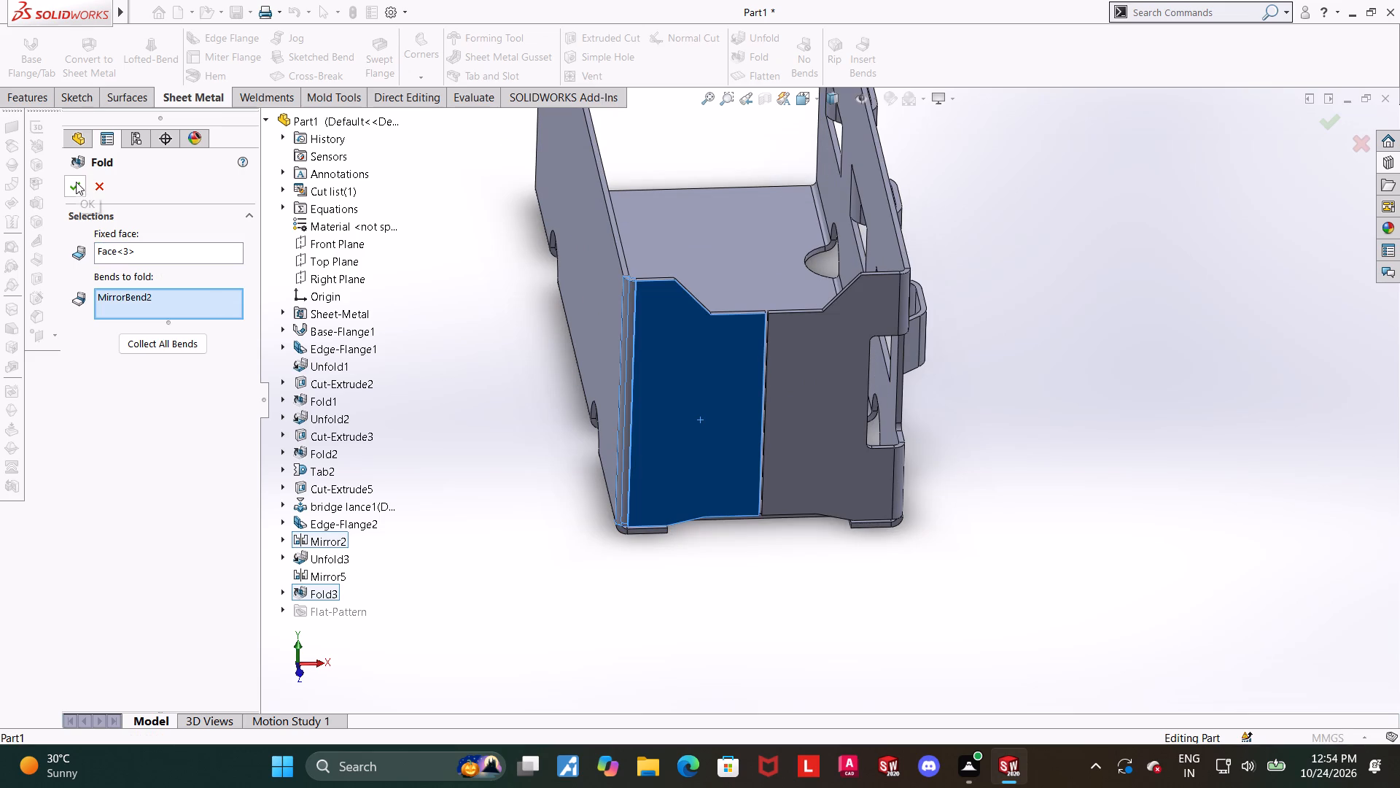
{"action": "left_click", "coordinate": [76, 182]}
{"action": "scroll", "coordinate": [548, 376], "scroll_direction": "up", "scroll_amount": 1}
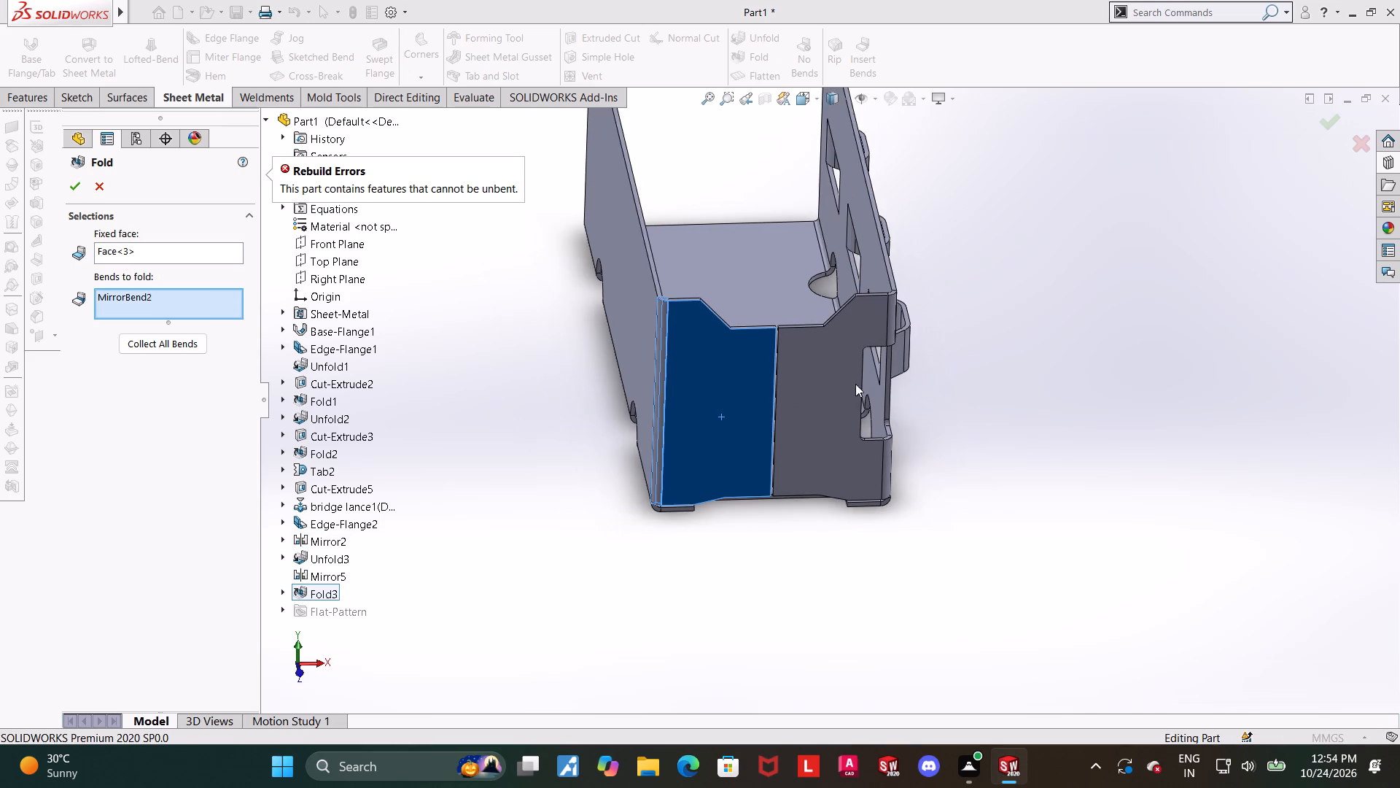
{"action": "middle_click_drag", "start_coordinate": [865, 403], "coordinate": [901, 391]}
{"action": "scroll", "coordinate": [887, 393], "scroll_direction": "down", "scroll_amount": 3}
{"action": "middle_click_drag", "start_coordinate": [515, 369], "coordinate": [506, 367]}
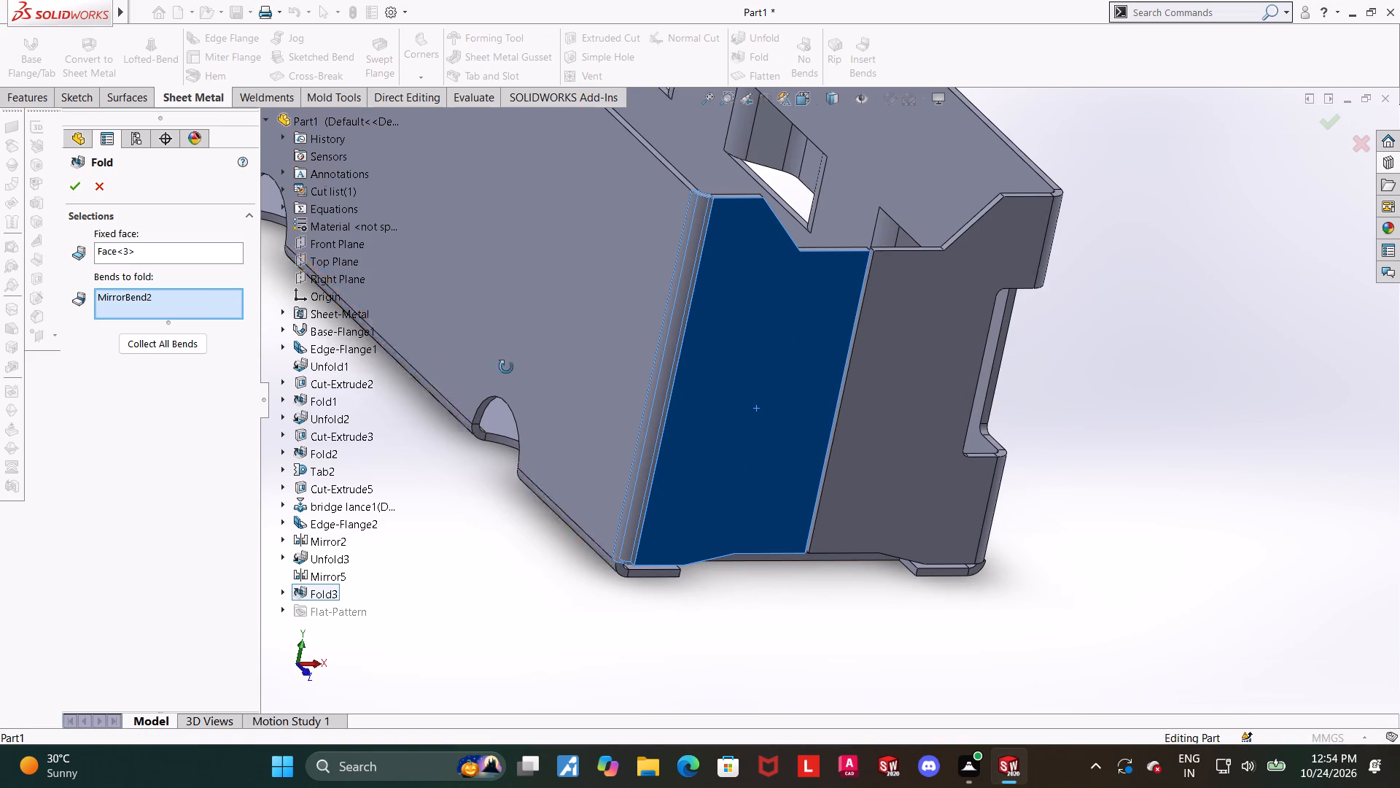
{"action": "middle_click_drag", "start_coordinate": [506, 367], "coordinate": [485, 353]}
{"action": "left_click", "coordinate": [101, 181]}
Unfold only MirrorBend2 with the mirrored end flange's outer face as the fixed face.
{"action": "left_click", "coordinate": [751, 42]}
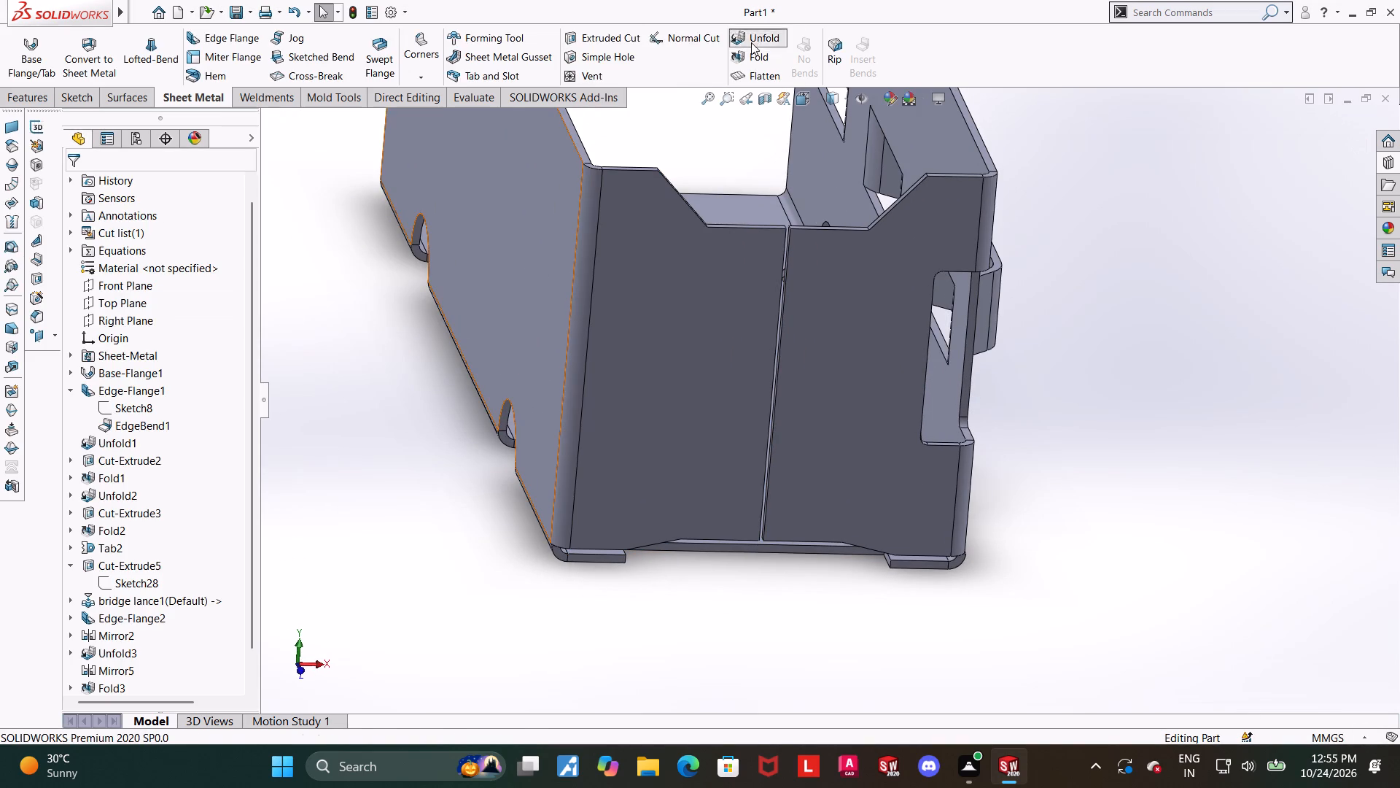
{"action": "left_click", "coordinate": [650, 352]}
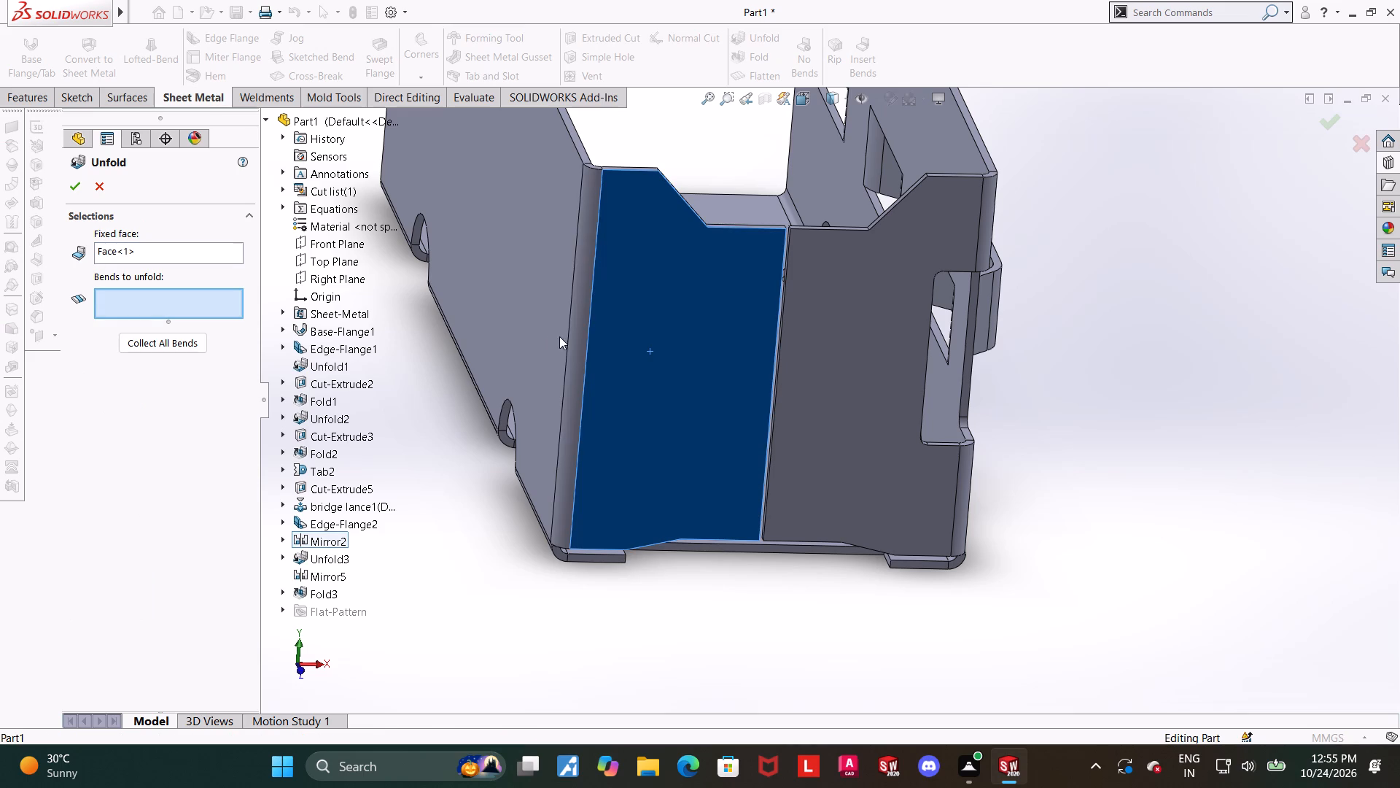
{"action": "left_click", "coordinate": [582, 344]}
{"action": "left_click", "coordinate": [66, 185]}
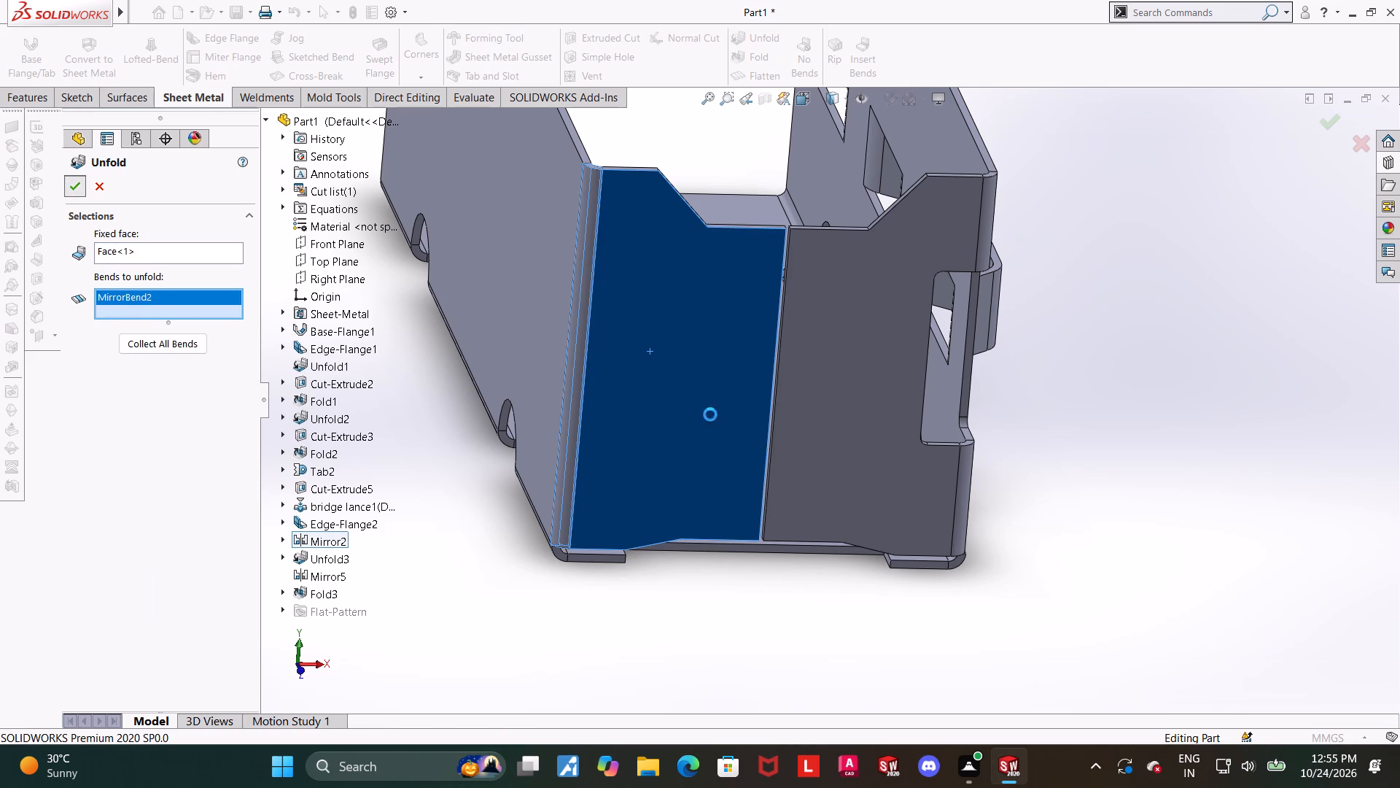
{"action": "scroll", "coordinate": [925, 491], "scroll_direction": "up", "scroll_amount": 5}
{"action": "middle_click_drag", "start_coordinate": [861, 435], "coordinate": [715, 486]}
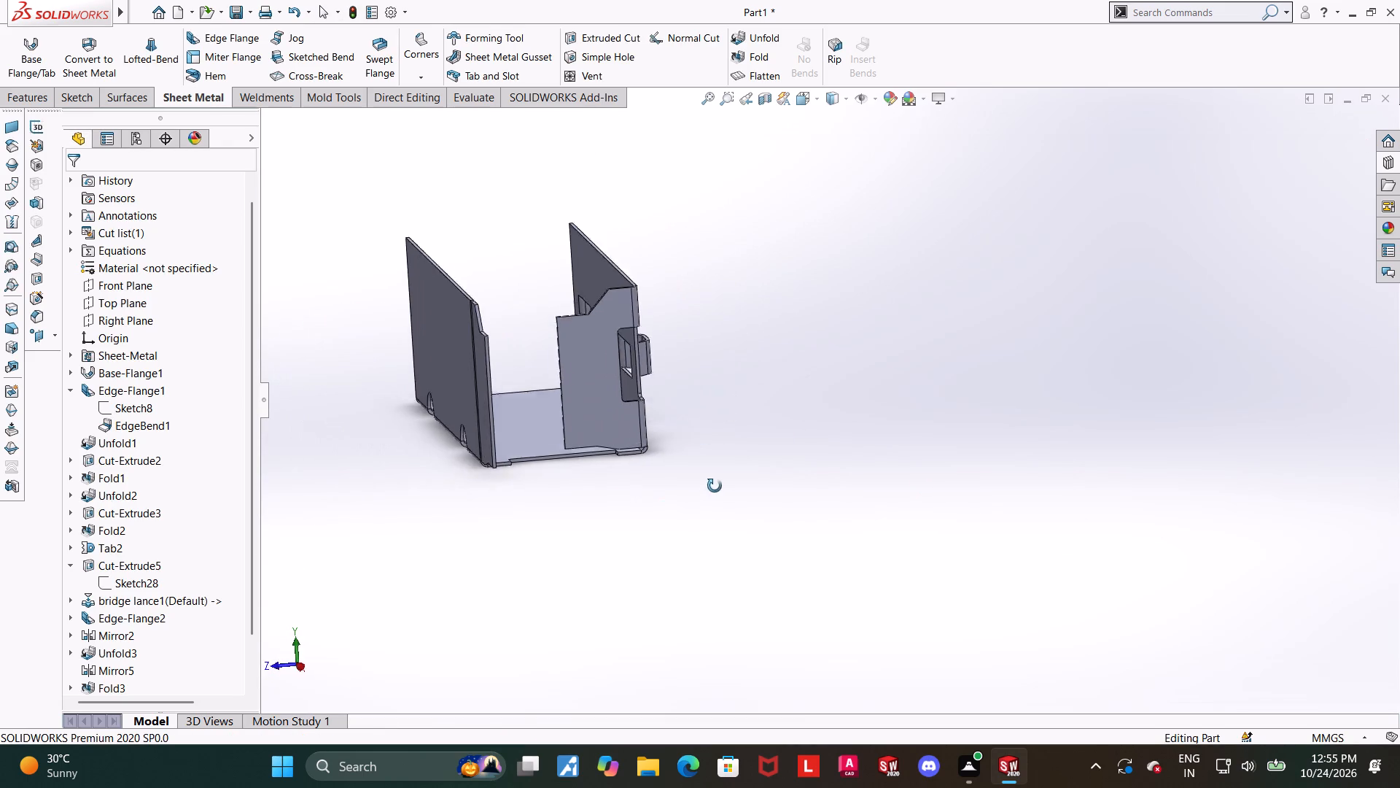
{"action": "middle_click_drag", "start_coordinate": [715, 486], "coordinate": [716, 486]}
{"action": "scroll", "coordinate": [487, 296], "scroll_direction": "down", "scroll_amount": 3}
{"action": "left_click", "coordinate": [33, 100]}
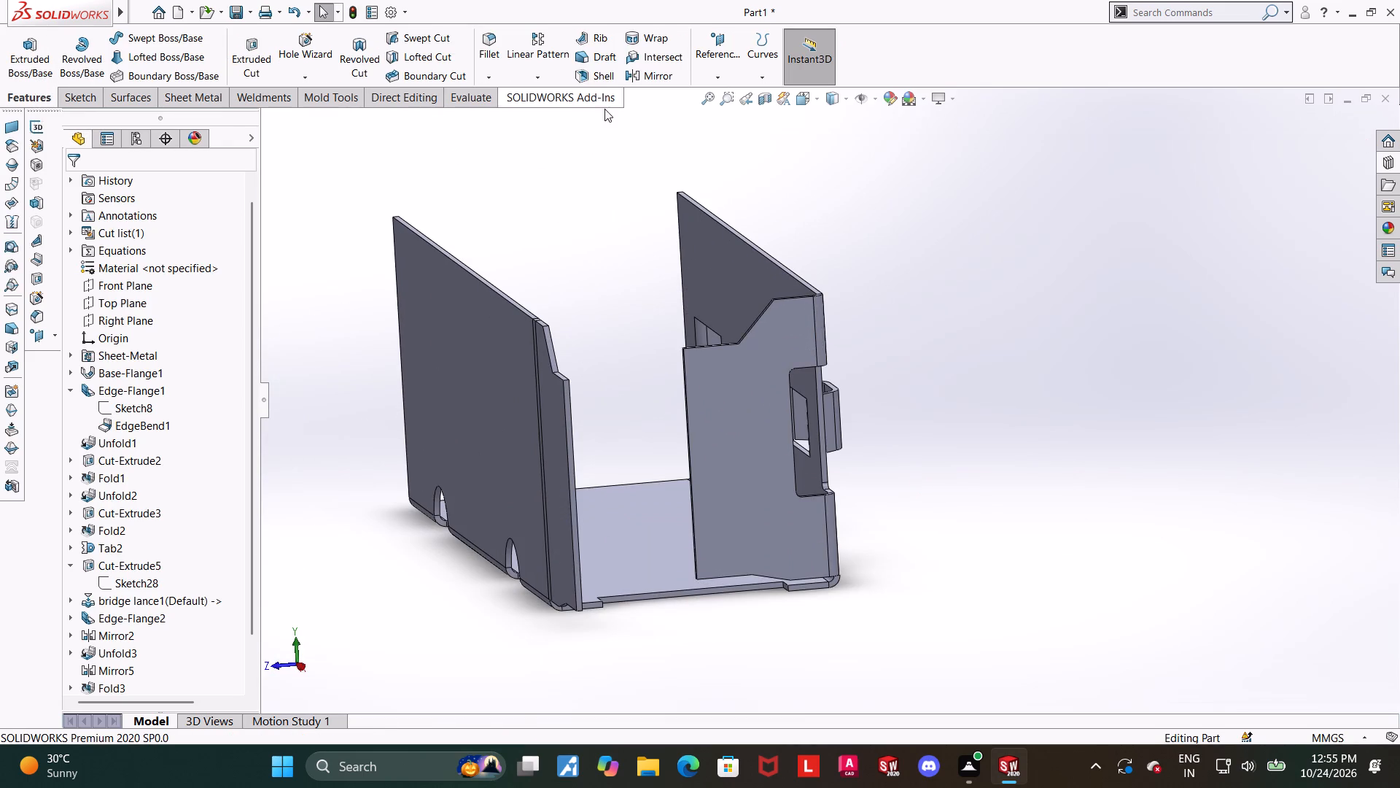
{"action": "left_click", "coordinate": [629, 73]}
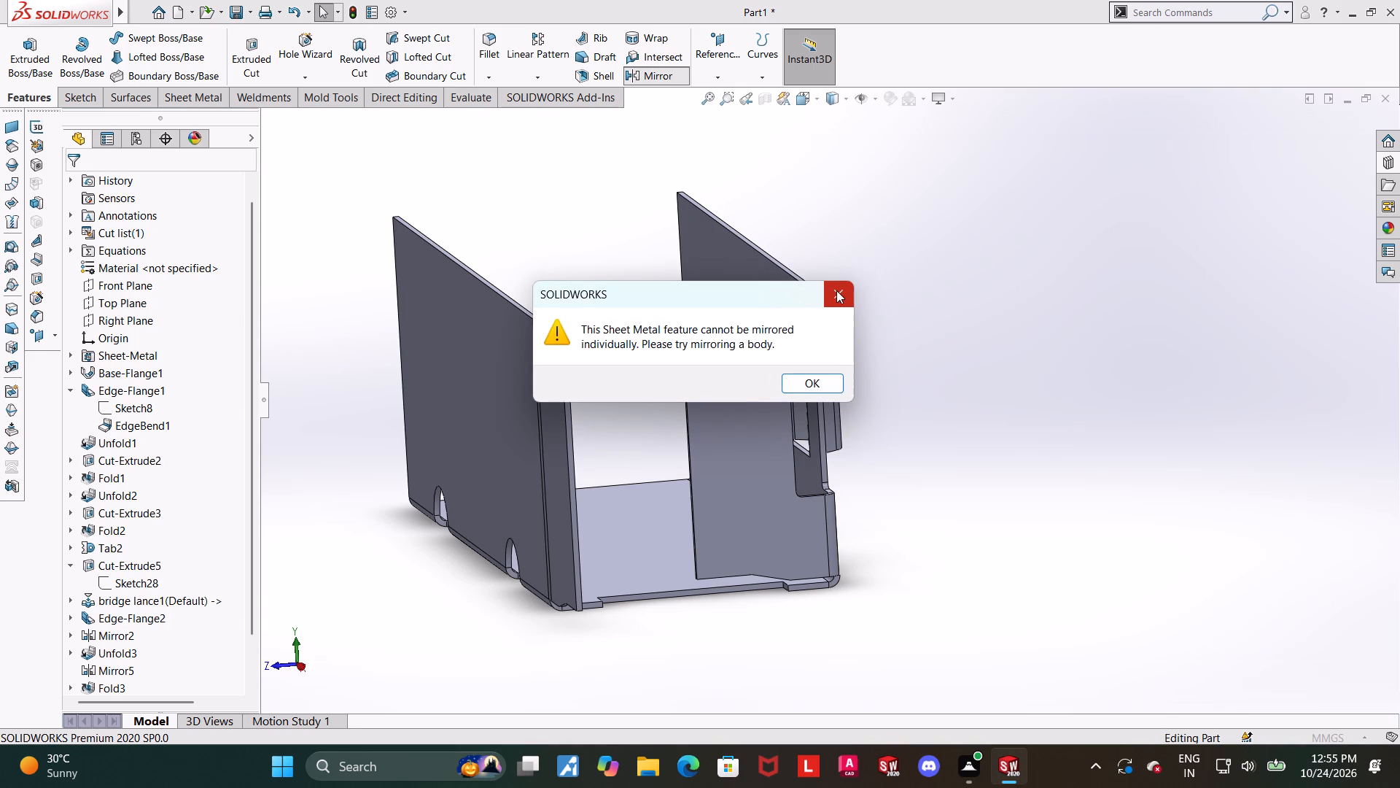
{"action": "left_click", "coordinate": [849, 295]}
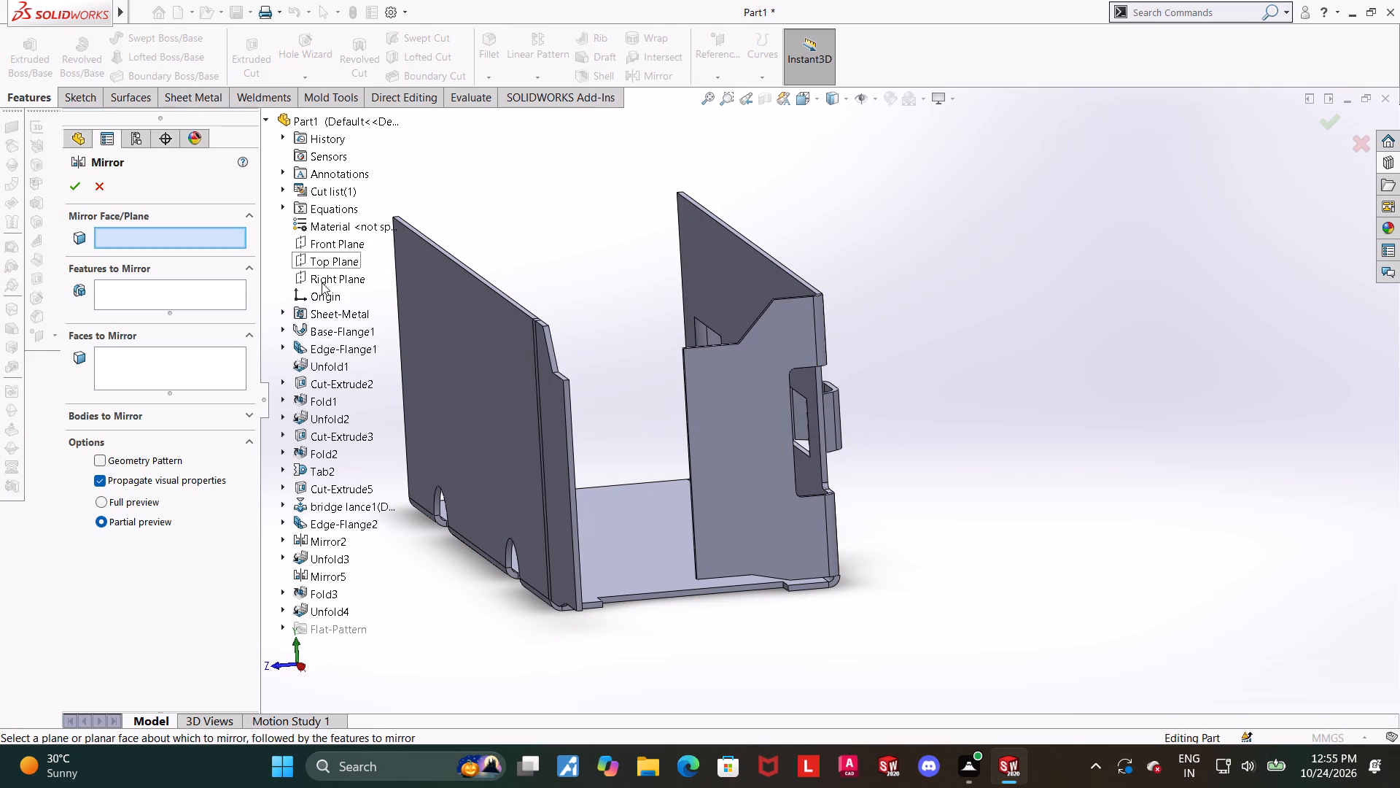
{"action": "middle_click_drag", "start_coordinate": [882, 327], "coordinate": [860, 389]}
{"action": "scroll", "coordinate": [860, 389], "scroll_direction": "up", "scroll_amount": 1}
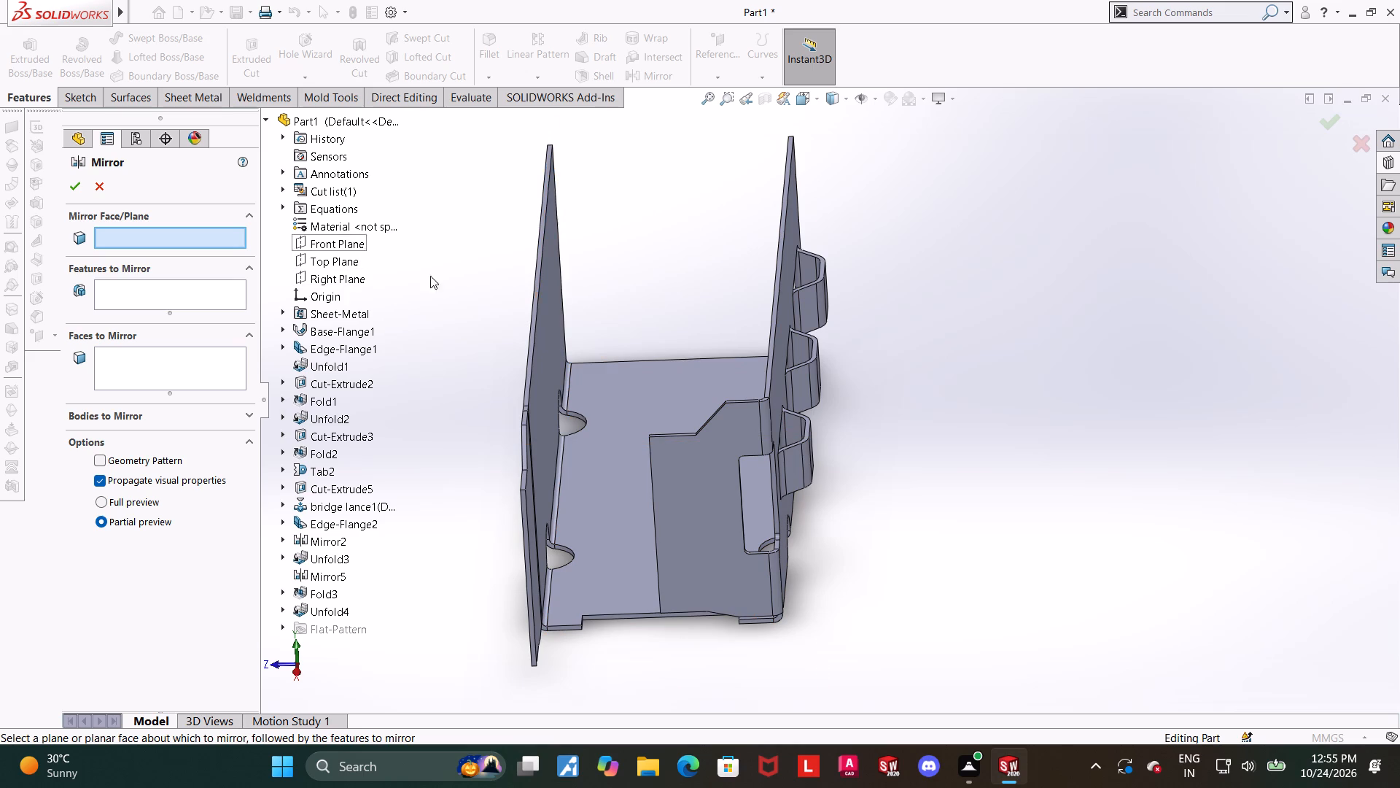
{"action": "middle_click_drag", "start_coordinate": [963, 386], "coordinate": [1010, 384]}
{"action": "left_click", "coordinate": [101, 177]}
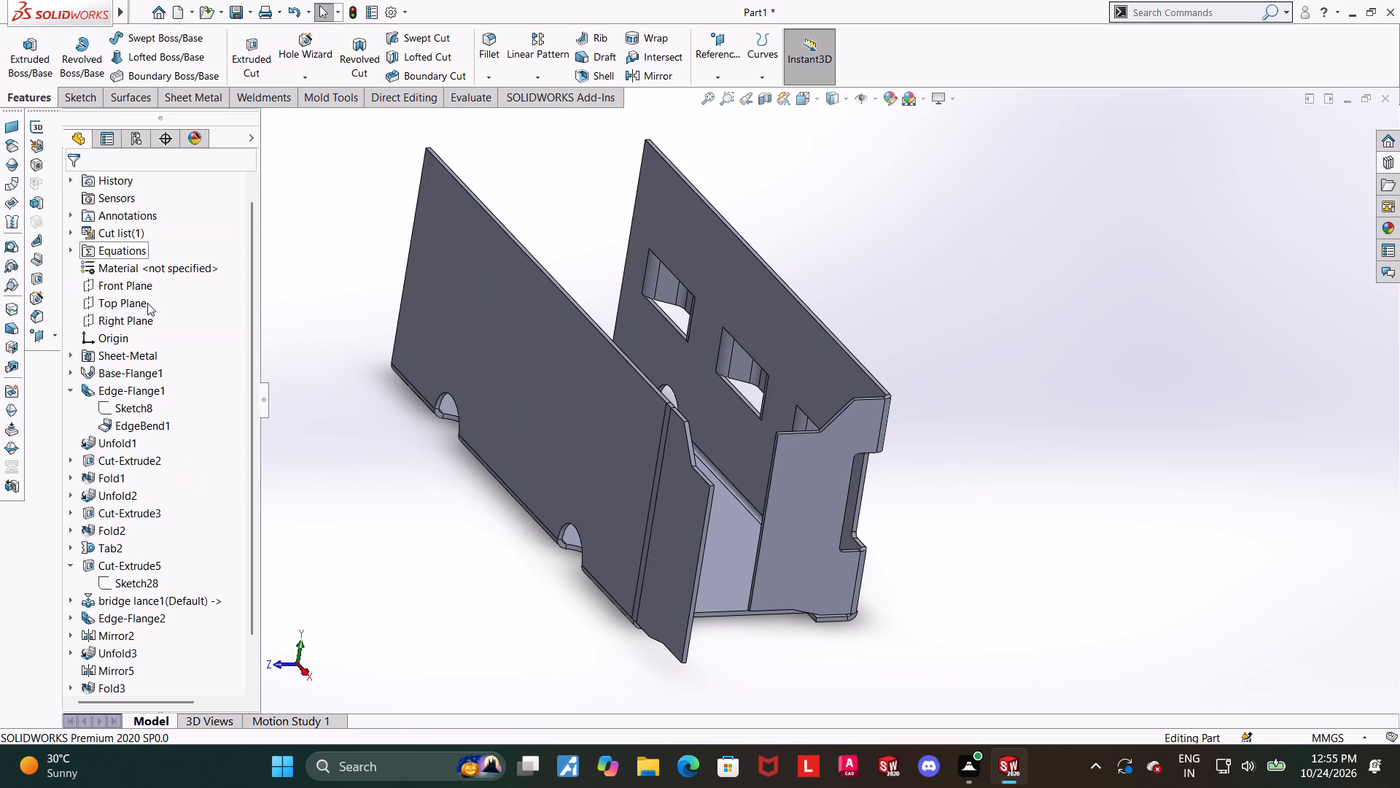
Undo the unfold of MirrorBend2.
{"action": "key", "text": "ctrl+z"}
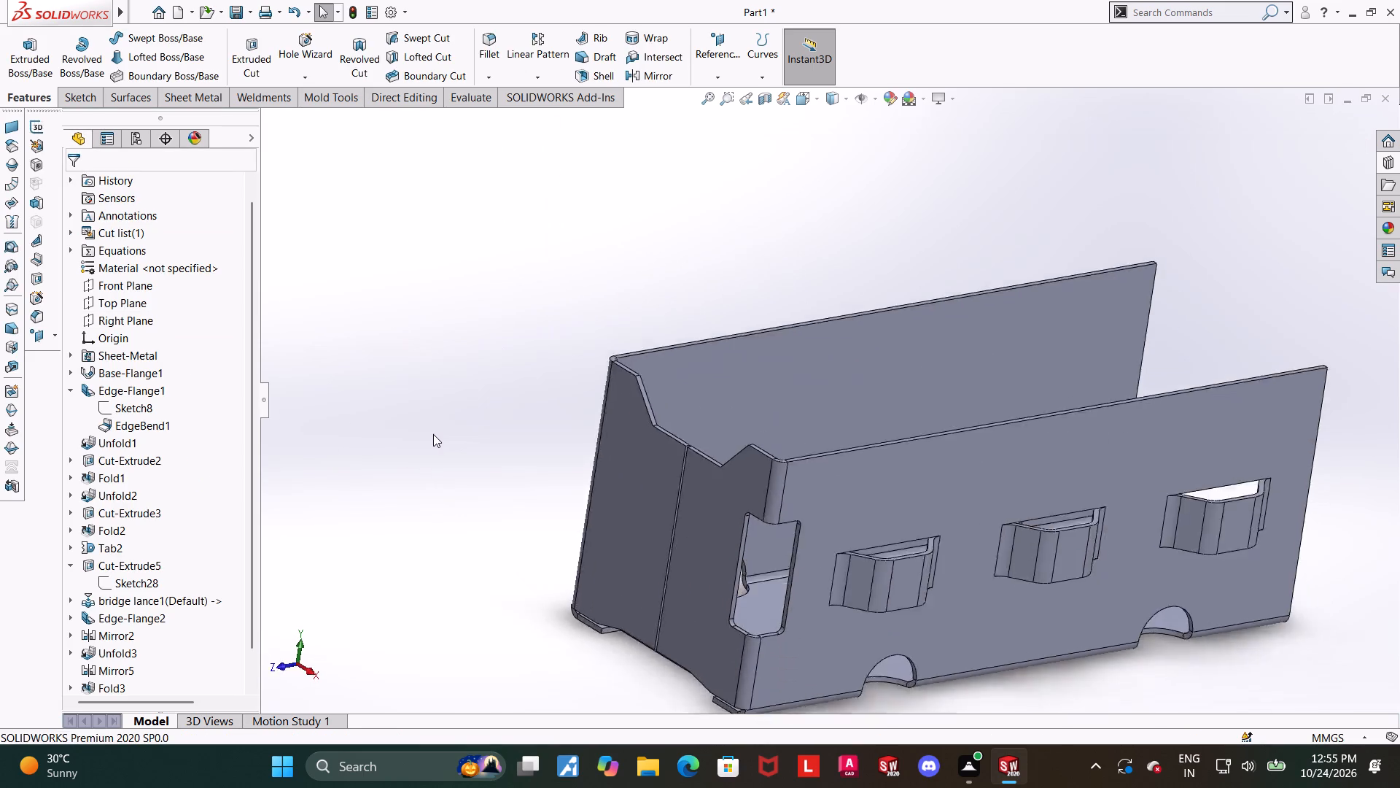
Unfold only MirrorBend2, keeping the outer face of the wall without bridge lances fixed.
{"action": "scroll", "coordinate": [1053, 463], "scroll_direction": "up", "scroll_amount": 5}
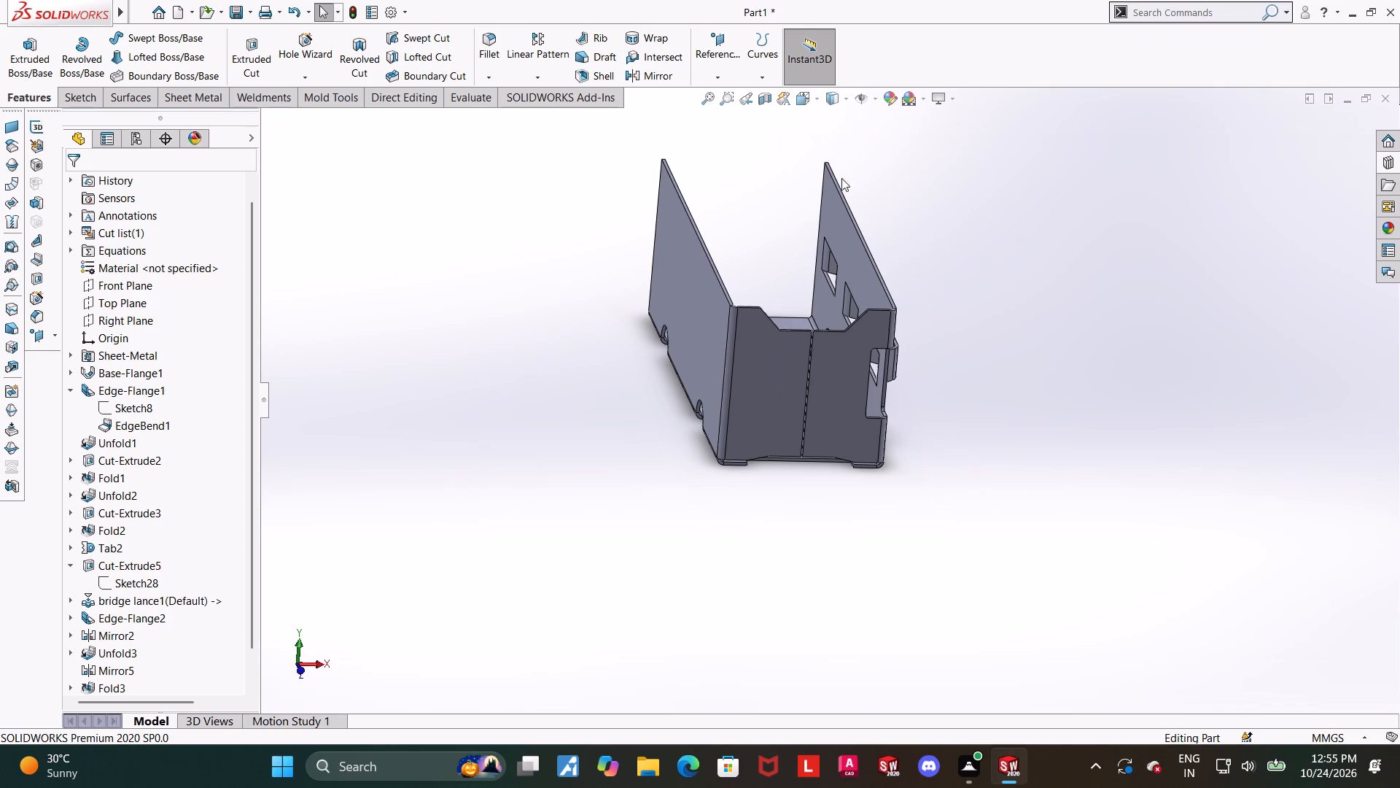
{"action": "middle_click_drag", "start_coordinate": [836, 199], "coordinate": [866, 204]}
{"action": "left_click", "coordinate": [201, 108]}
{"action": "left_click", "coordinate": [200, 100]}
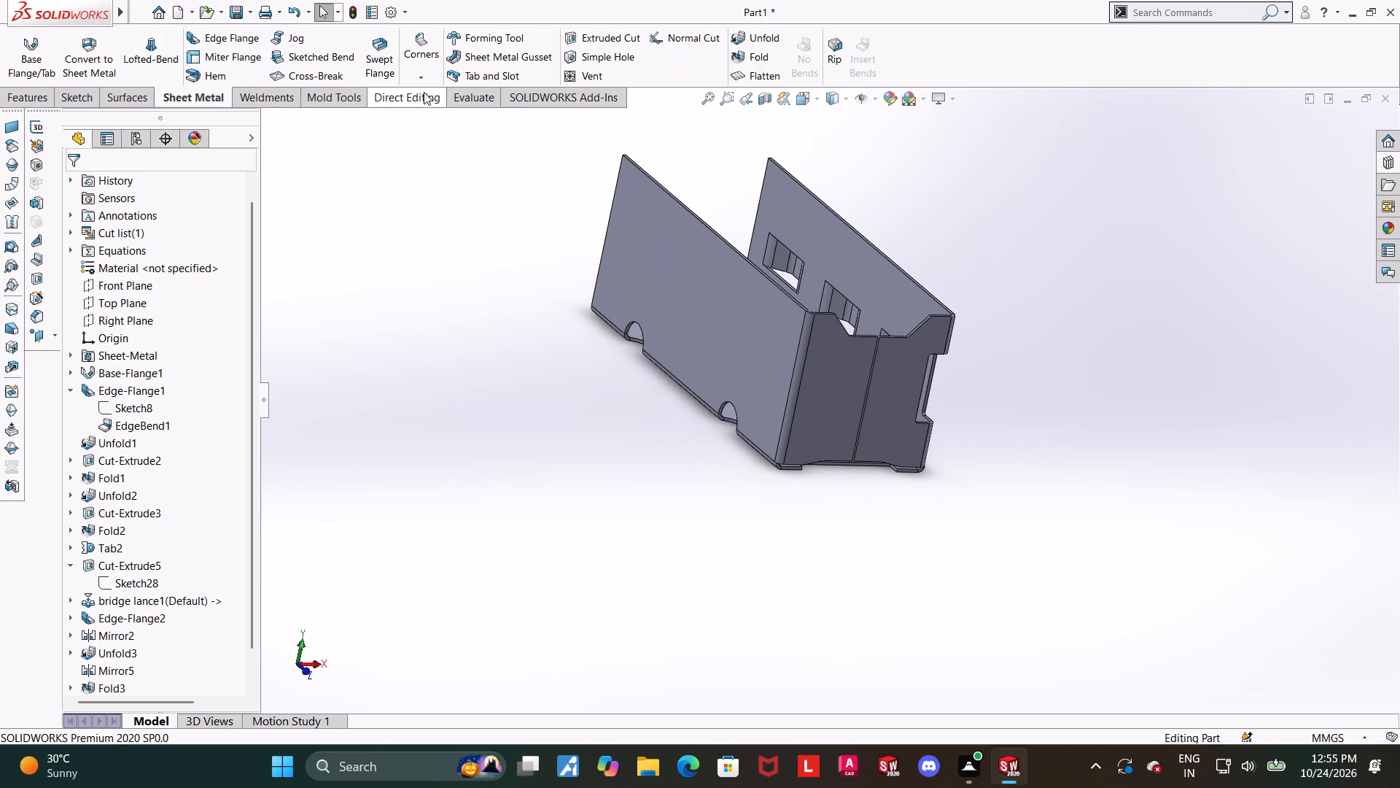
{"action": "left_click", "coordinate": [755, 40]}
{"action": "left_click", "coordinate": [709, 309]}
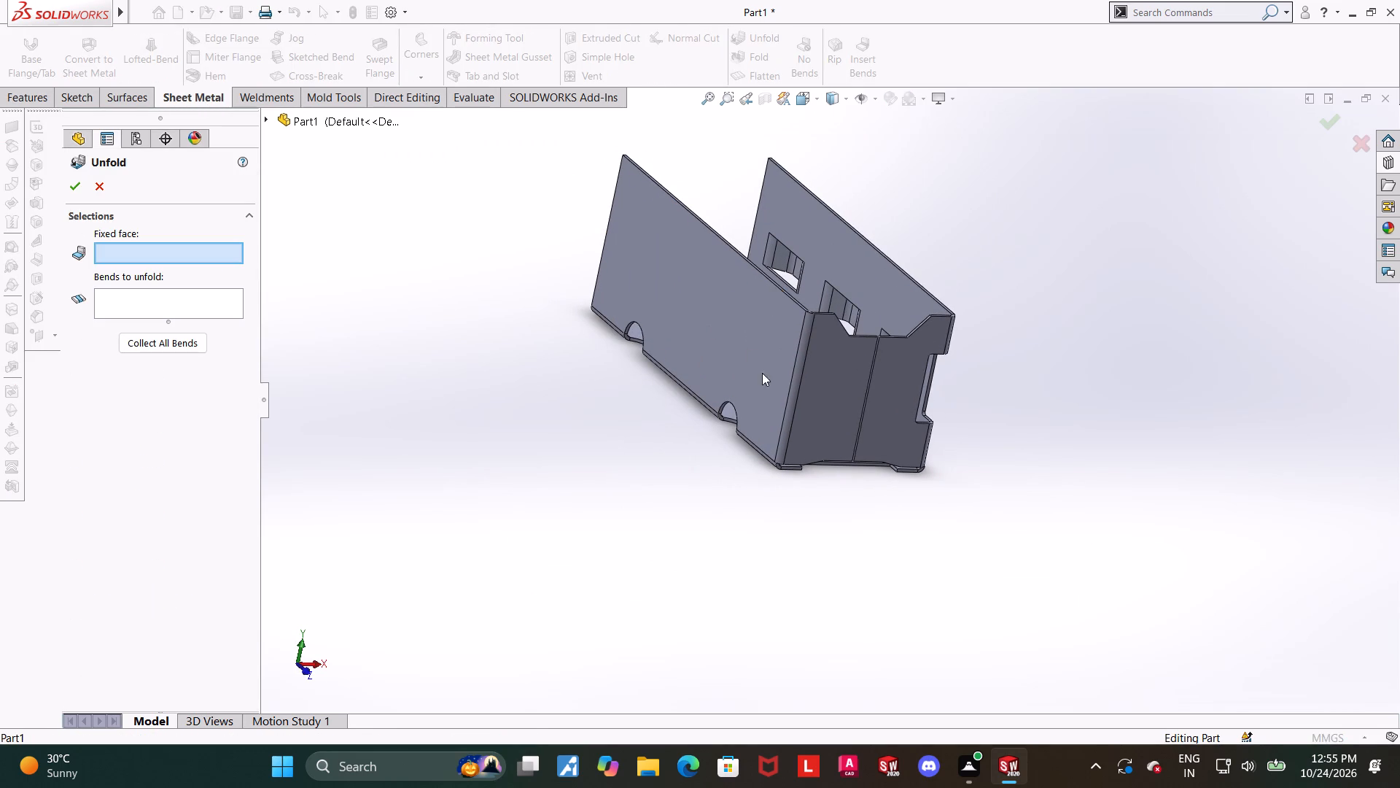
{"action": "scroll", "coordinate": [793, 369], "scroll_direction": "down", "scroll_amount": 3}
{"action": "left_click", "coordinate": [801, 391]}
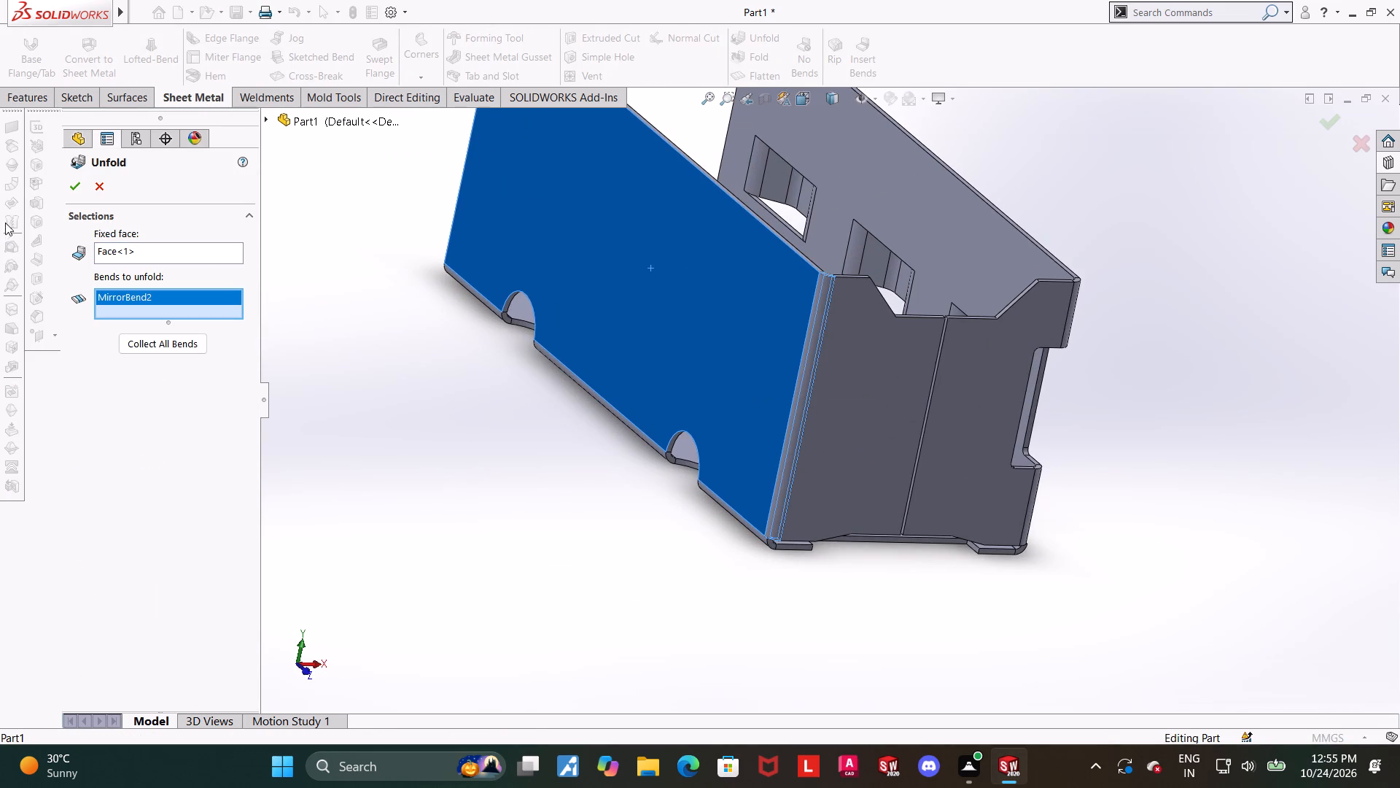
{"action": "left_click", "coordinate": [65, 188]}
{"action": "middle_click_drag", "start_coordinate": [683, 509], "coordinate": [620, 506]}
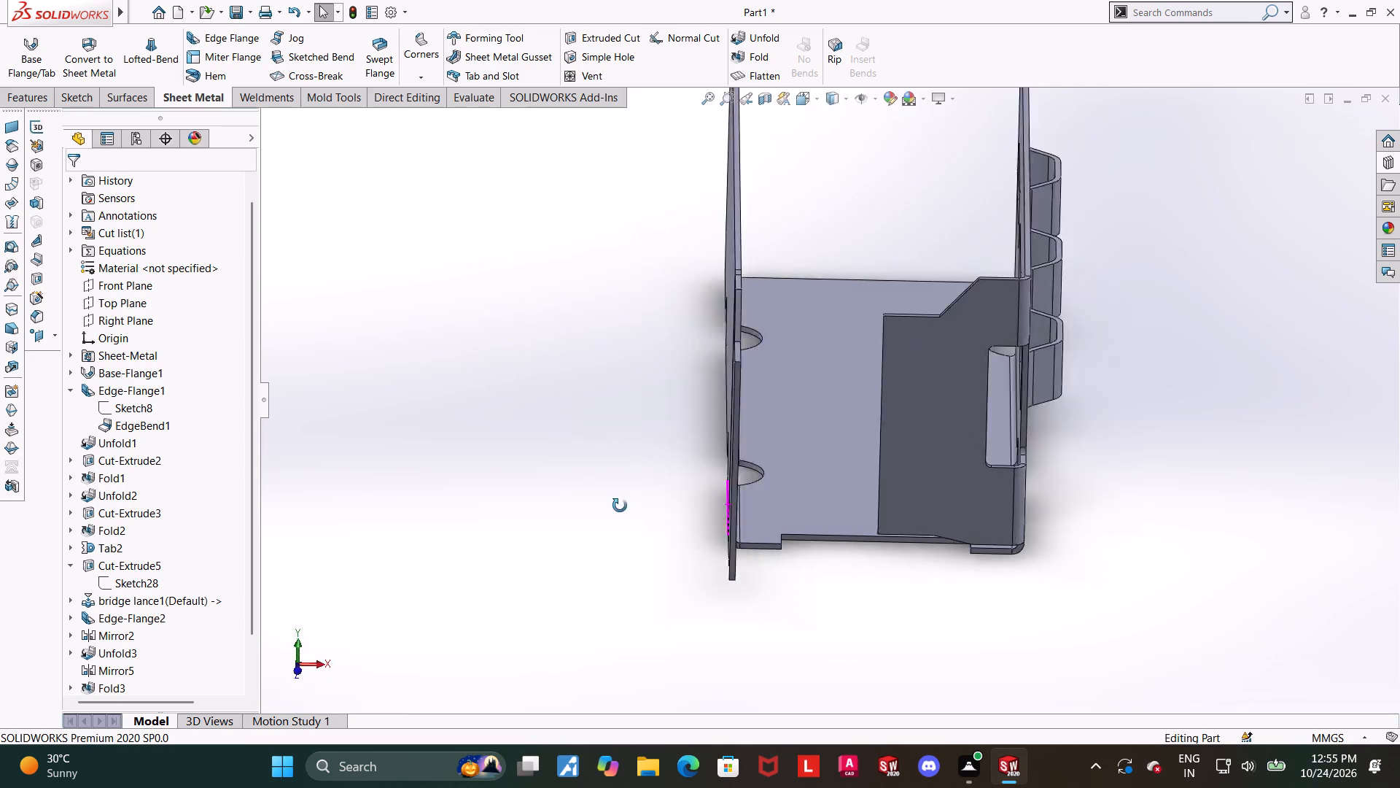
{"action": "middle_click_drag", "start_coordinate": [620, 506], "coordinate": [647, 534]}
{"action": "scroll", "coordinate": [647, 534], "scroll_direction": "up", "scroll_amount": 5}
{"action": "scroll", "coordinate": [878, 385], "scroll_direction": "down", "scroll_amount": 4}
{"action": "scroll", "coordinate": [1027, 346], "scroll_direction": "up", "scroll_amount": 2}
{"action": "scroll", "coordinate": [1027, 345], "scroll_direction": "down", "scroll_amount": 2}
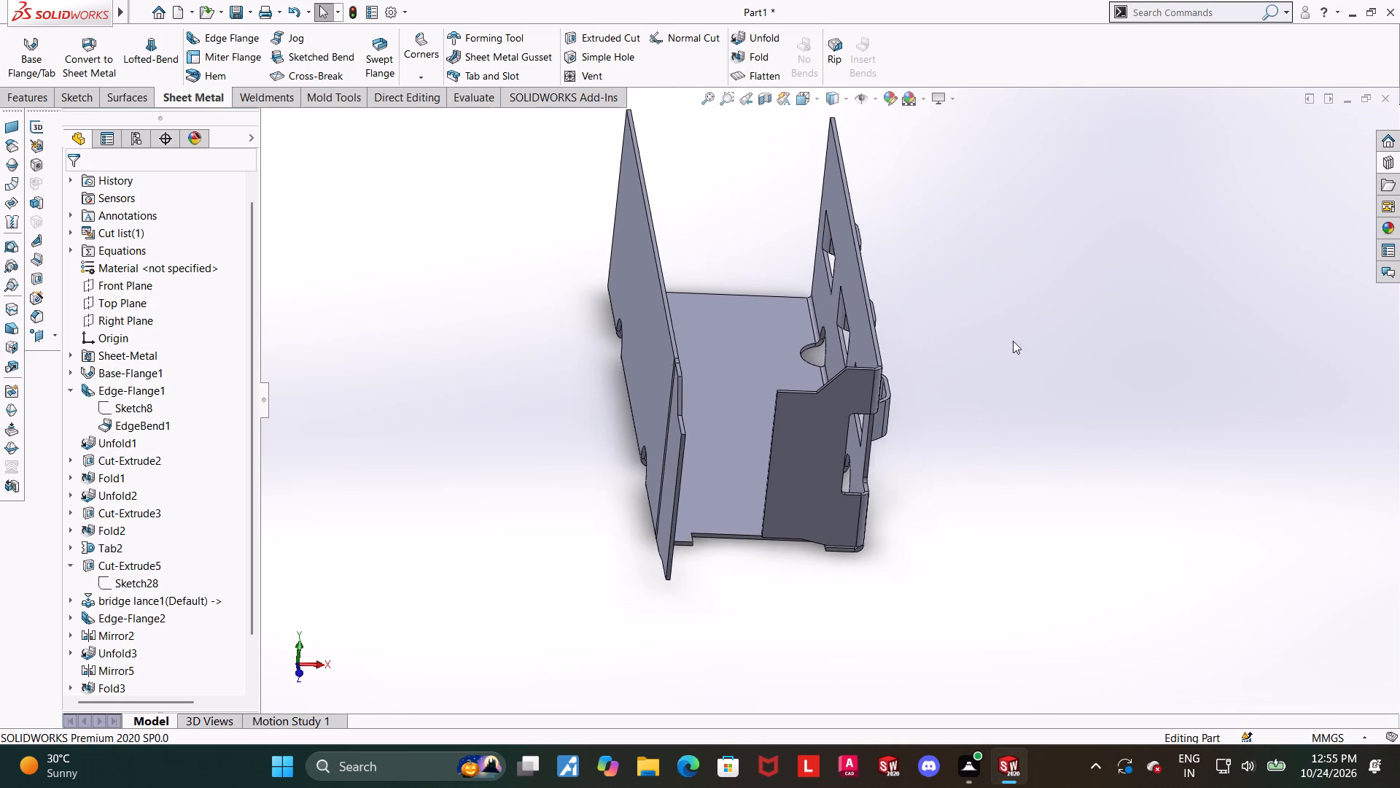
{"action": "scroll", "coordinate": [1013, 341], "scroll_direction": "down", "scroll_amount": 1}
Mirror only Cut-Extrude2, the rectangular cutout across the end flange's bend, about the Right Plane.
{"action": "left_click", "coordinate": [31, 101]}
{"action": "left_click", "coordinate": [654, 67]}
{"action": "scroll", "coordinate": [852, 277], "scroll_direction": "up", "scroll_amount": 3}
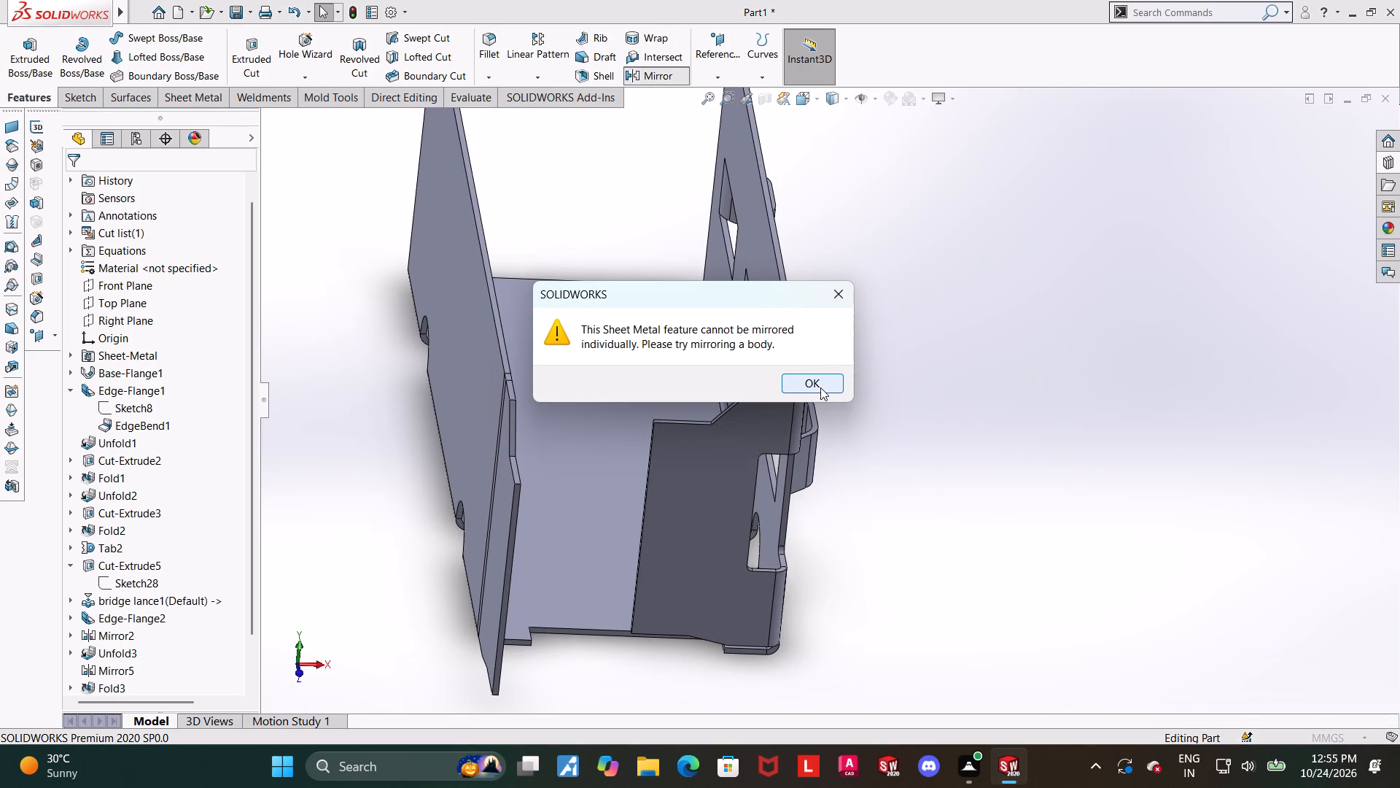
{"action": "left_click", "coordinate": [820, 387]}
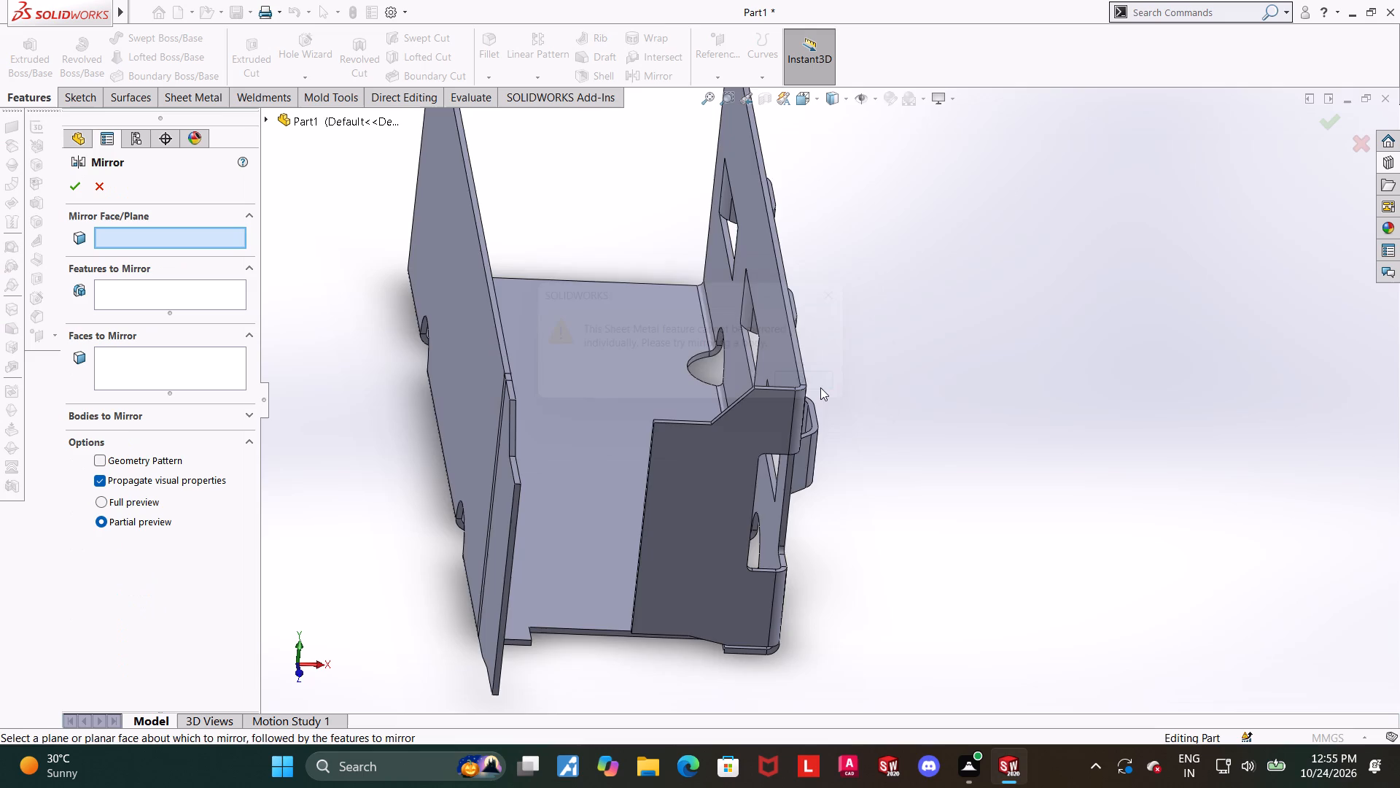
{"action": "middle_click_drag", "start_coordinate": [805, 391], "coordinate": [781, 402]}
{"action": "scroll", "coordinate": [782, 395], "scroll_direction": "up", "scroll_amount": 1}
{"action": "left_click", "coordinate": [272, 120]}
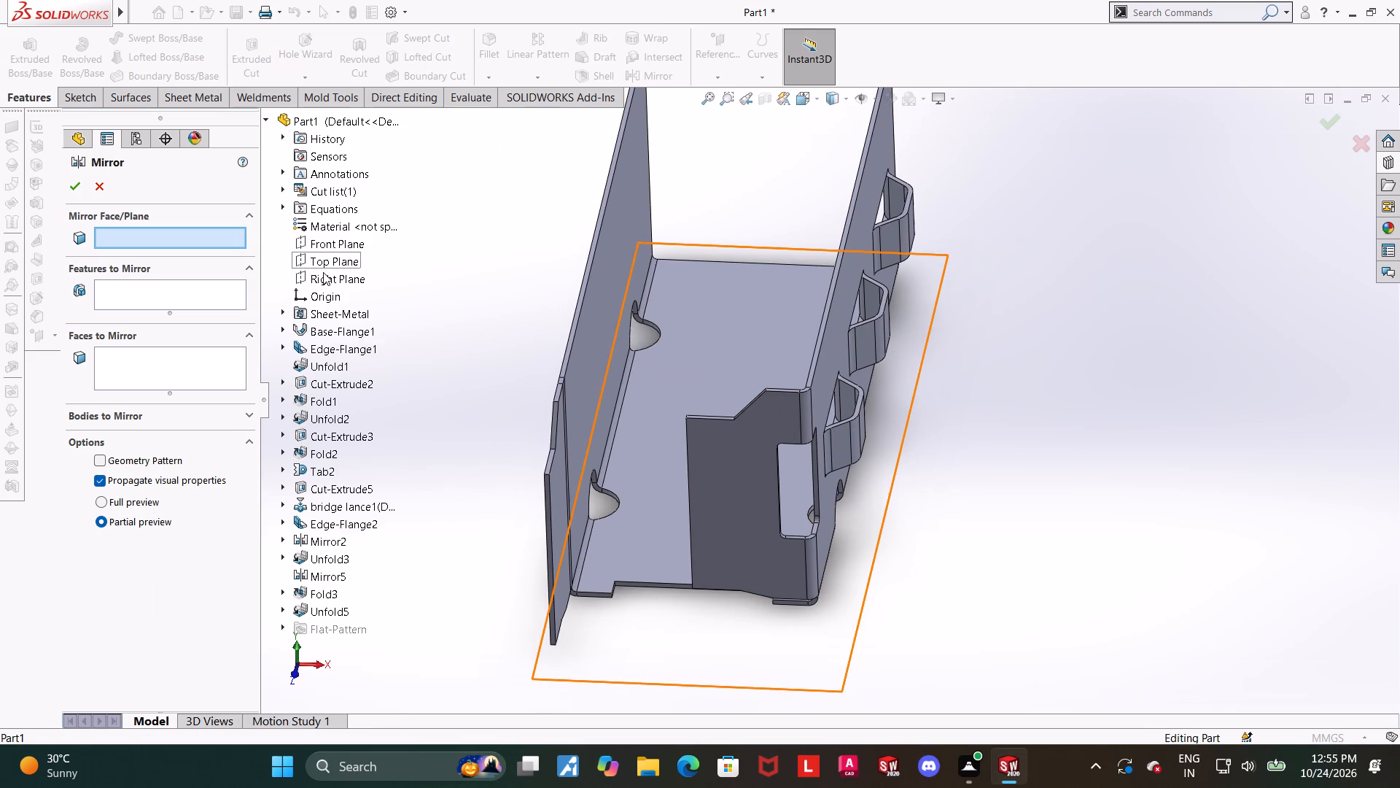
{"action": "left_click", "coordinate": [327, 277]}
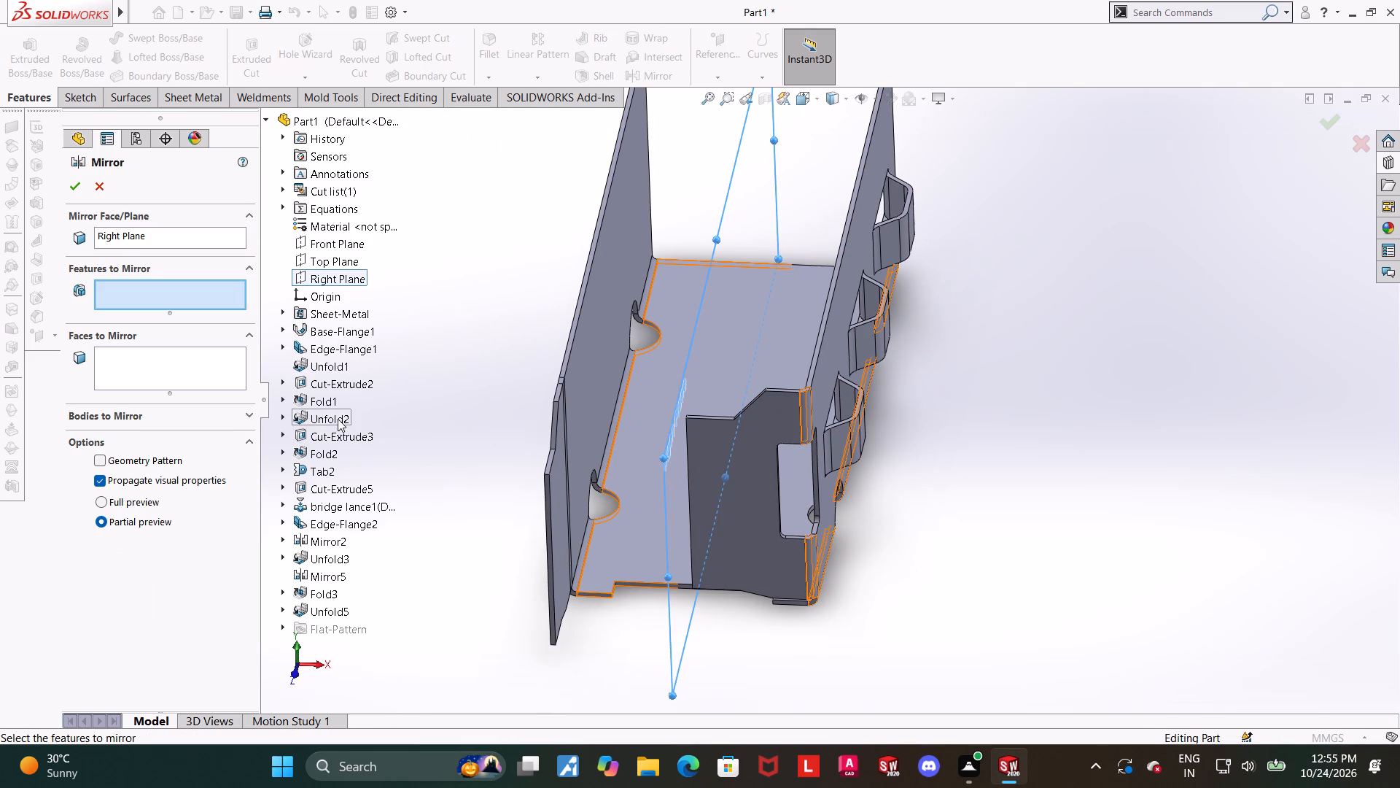
{"action": "left_click", "coordinate": [330, 381]}
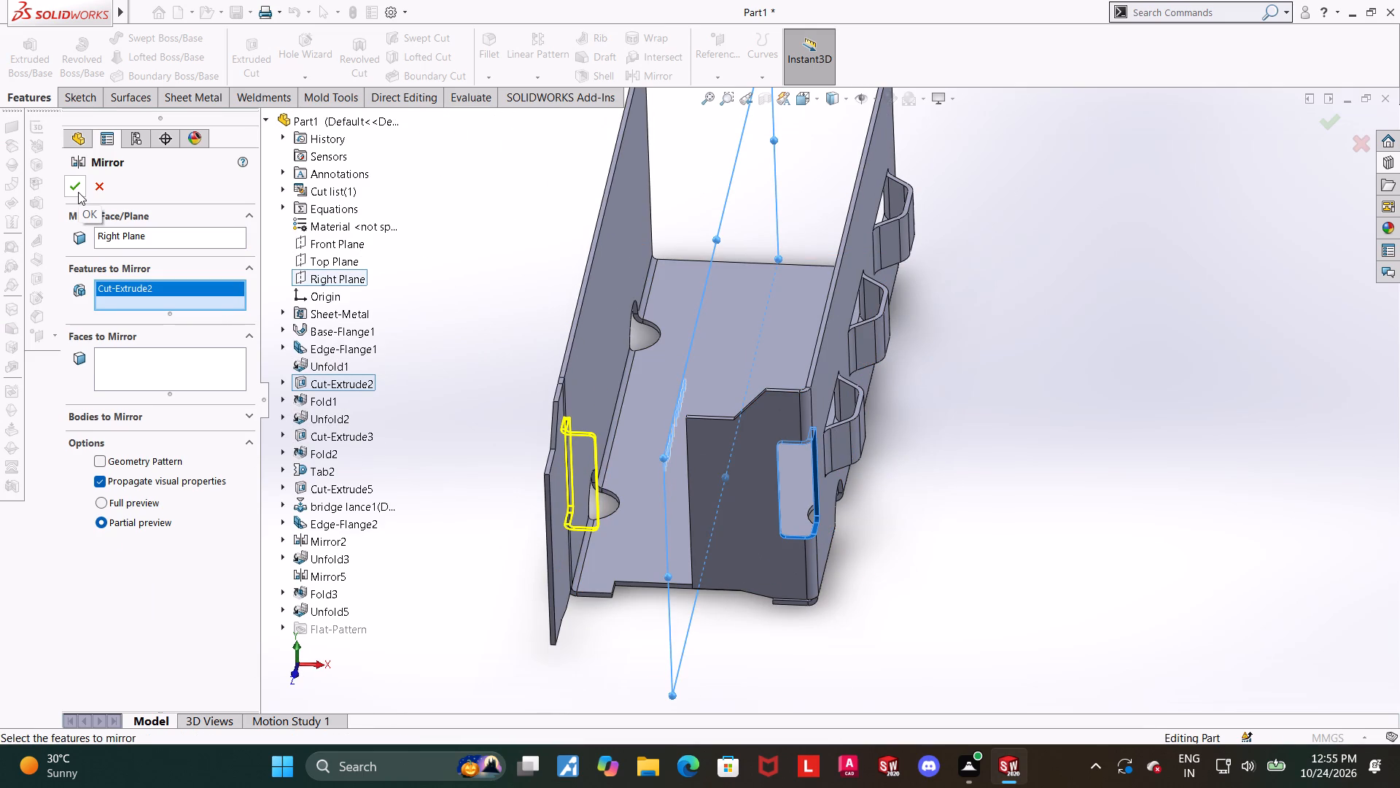
{"action": "left_click", "coordinate": [78, 192]}
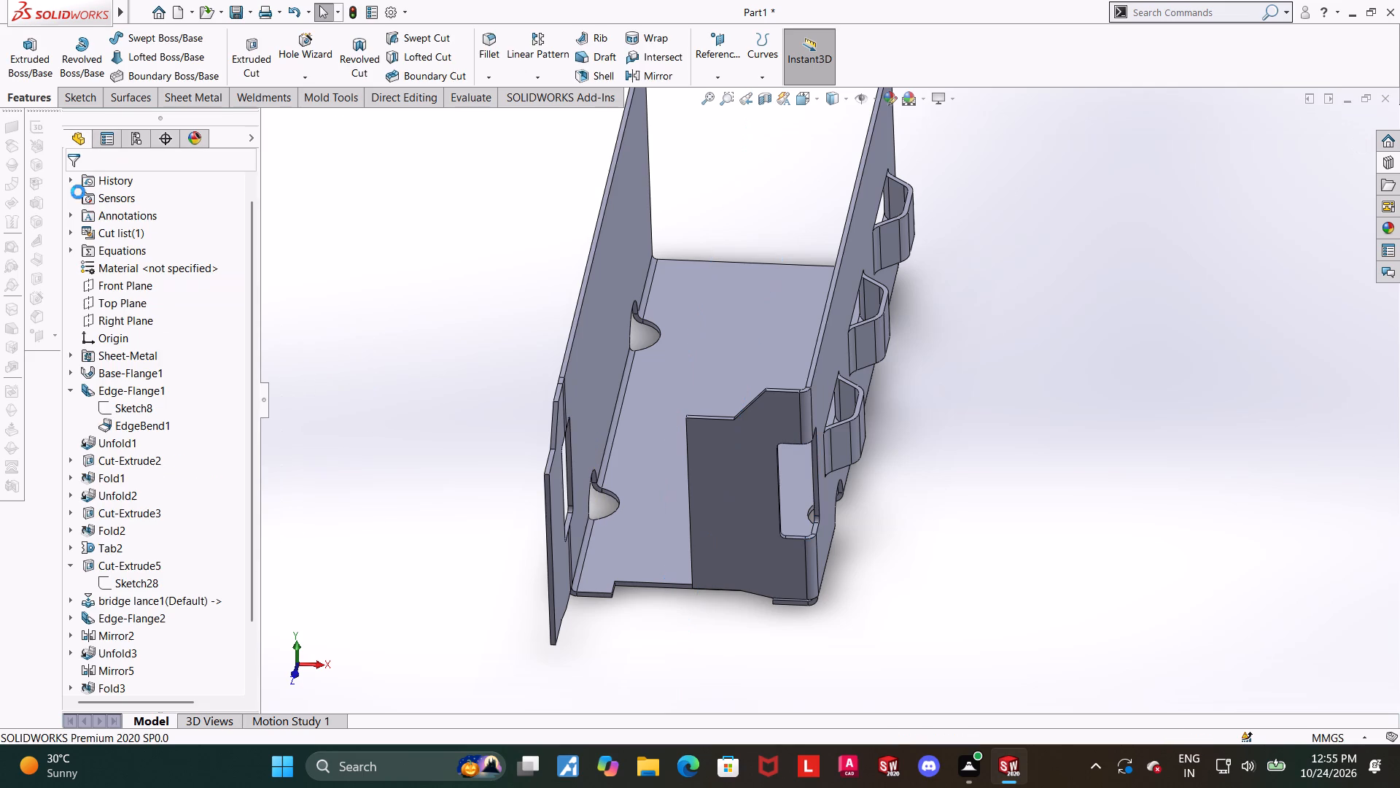
Fold MirrorBend2 back up, keeping the outer face of the wall with the mirrored cutout fixed.
{"action": "middle_click_drag", "start_coordinate": [470, 432], "coordinate": [492, 381]}
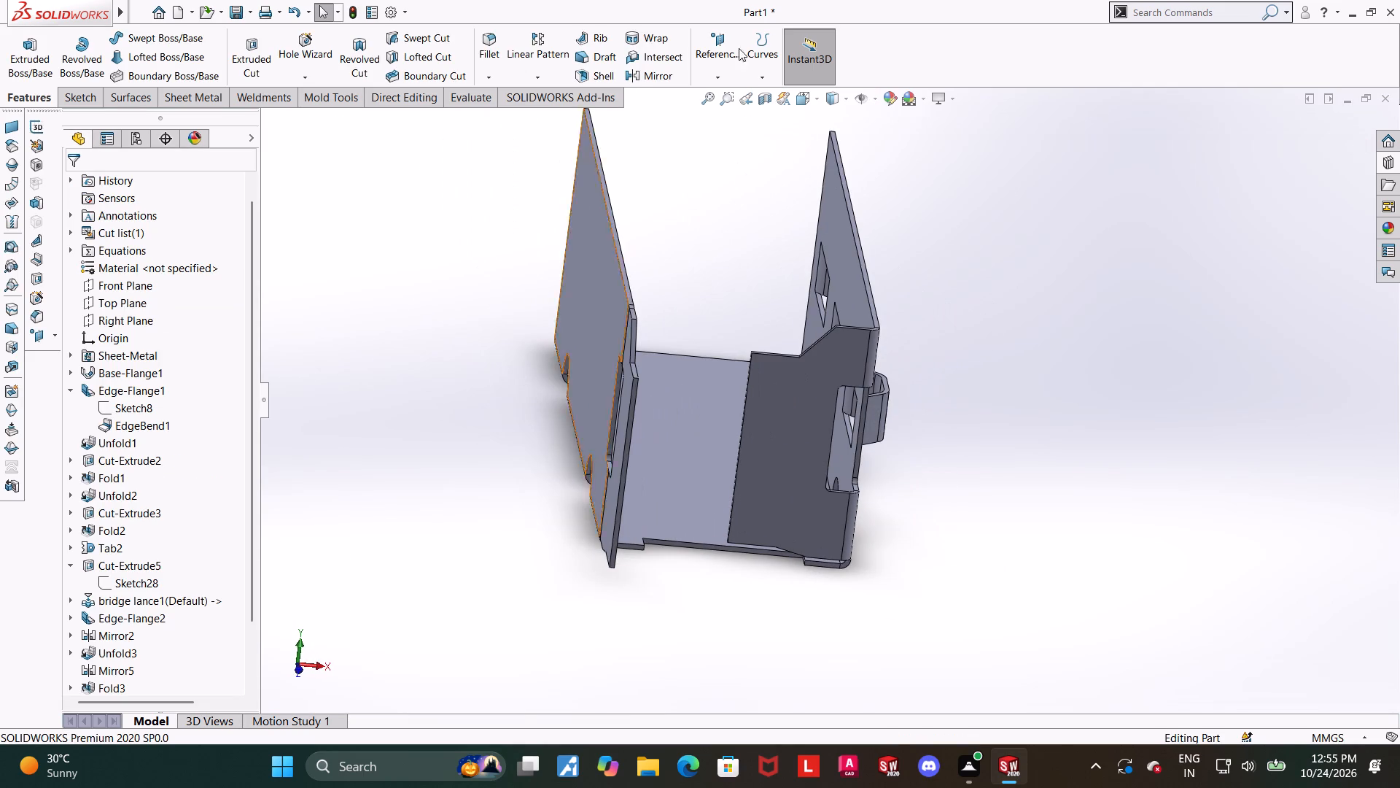
{"action": "left_click", "coordinate": [219, 92]}
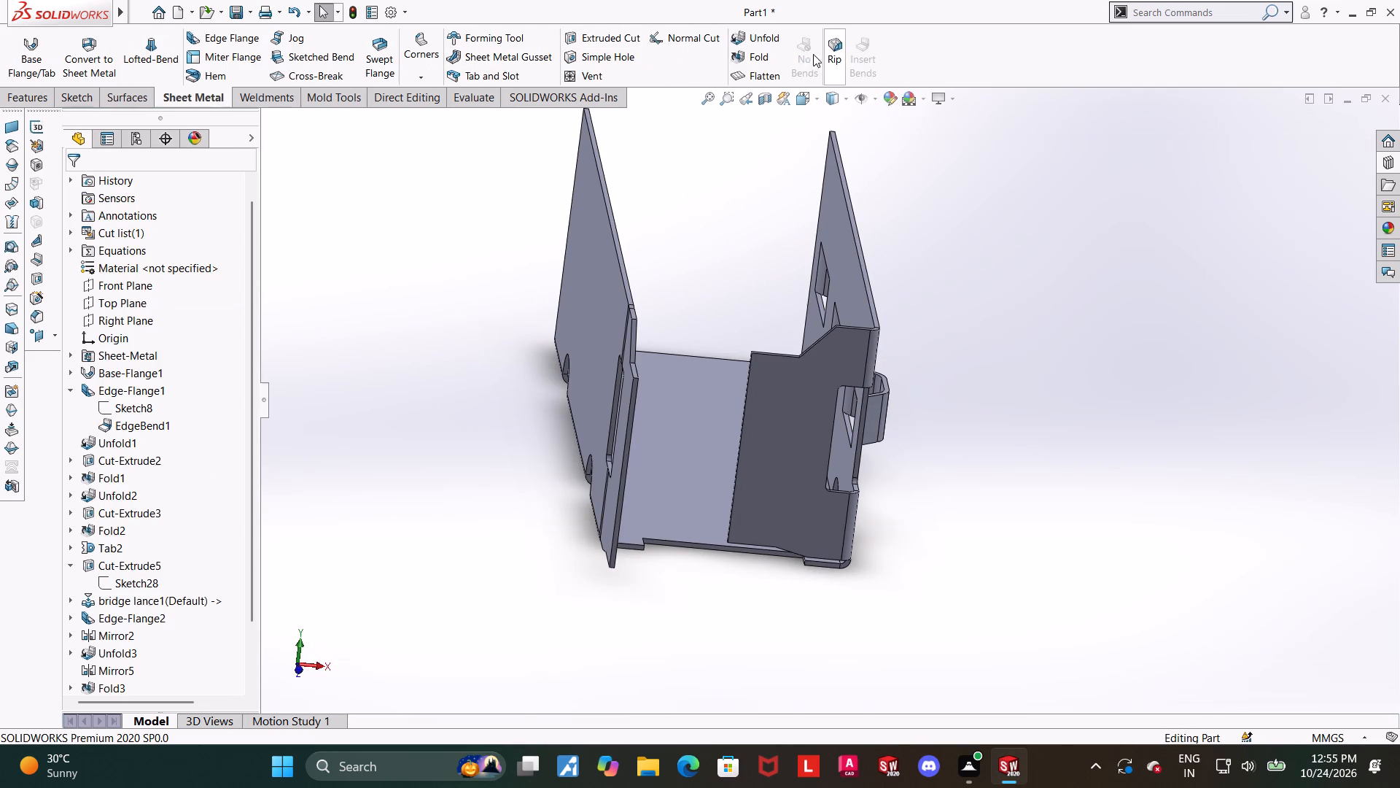
{"action": "left_click", "coordinate": [761, 53]}
{"action": "middle_click_drag", "start_coordinate": [619, 370], "coordinate": [631, 369]}
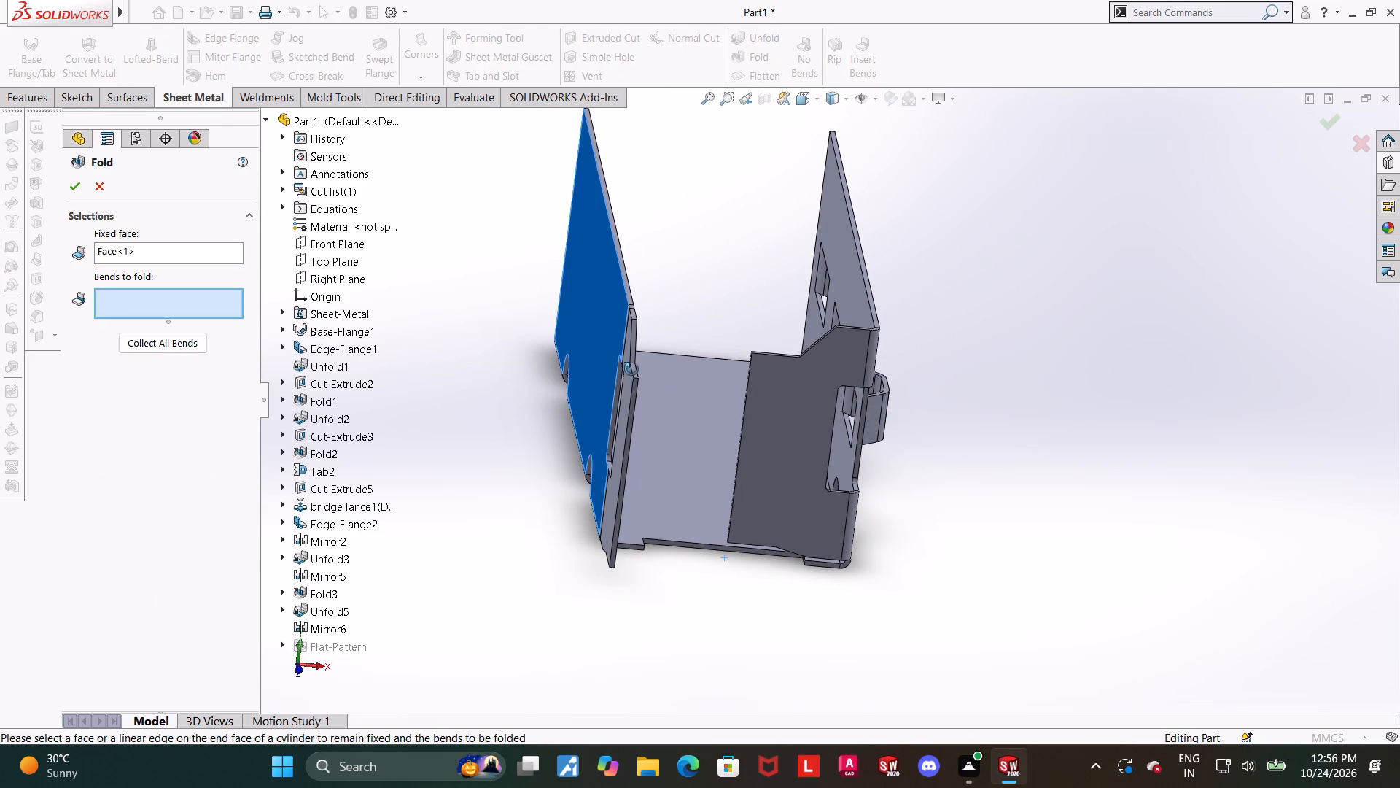
{"action": "middle_click_drag", "start_coordinate": [631, 369], "coordinate": [655, 359]}
{"action": "left_click", "coordinate": [742, 317]}
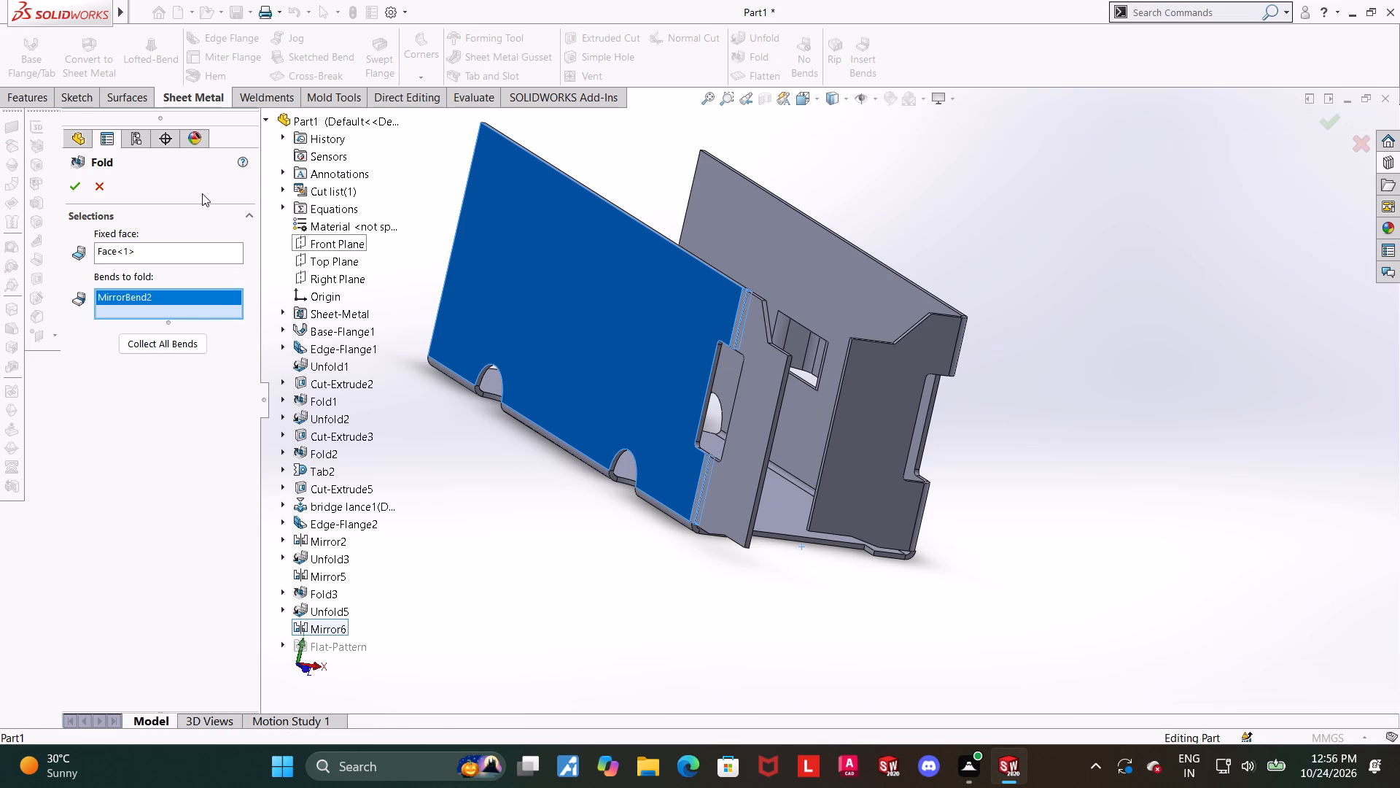
{"action": "left_click", "coordinate": [75, 185]}
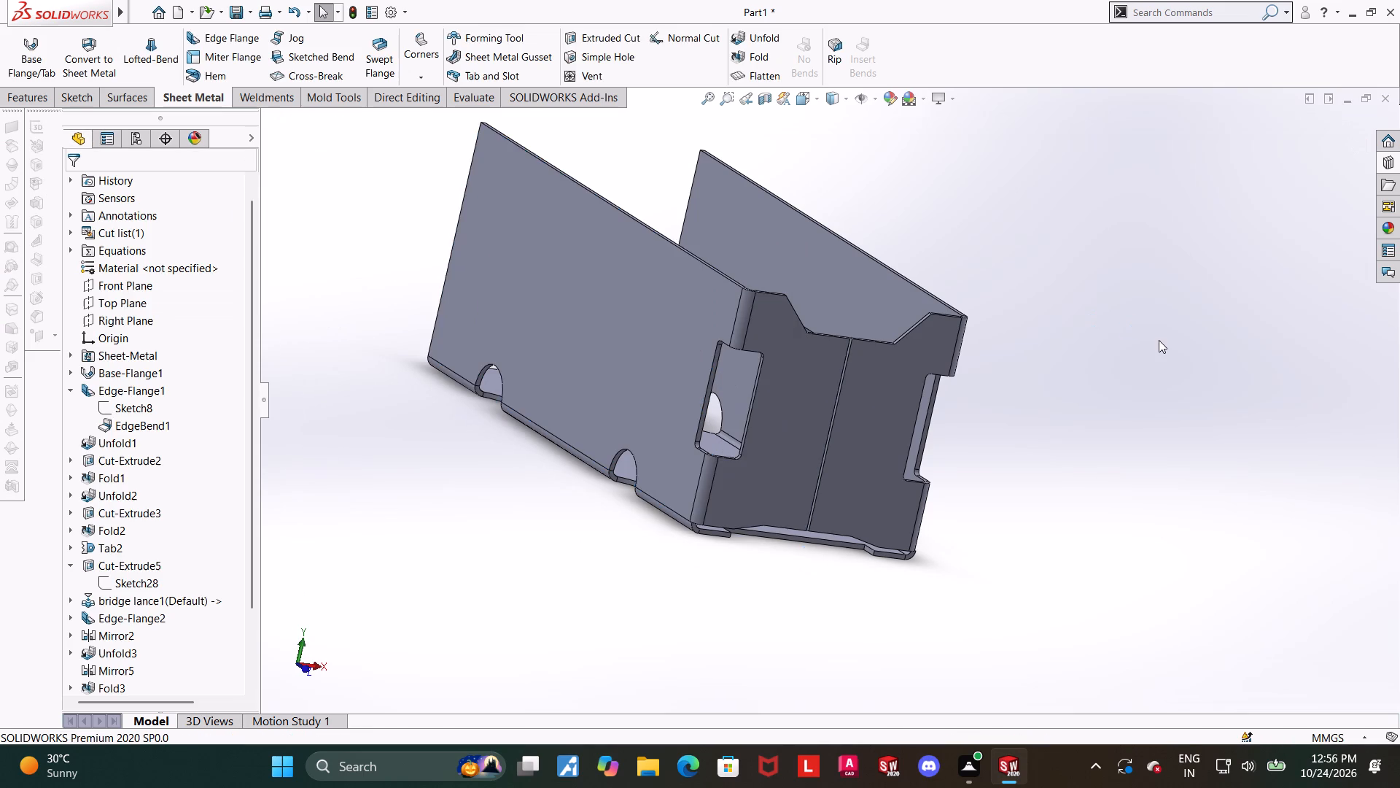
{"action": "left_click", "coordinate": [1159, 340]}
Mirror the bridge lance1 feature about the Right Plane onto the opposite wall.
{"action": "middle_click_drag", "start_coordinate": [1068, 376], "coordinate": [1078, 344]}
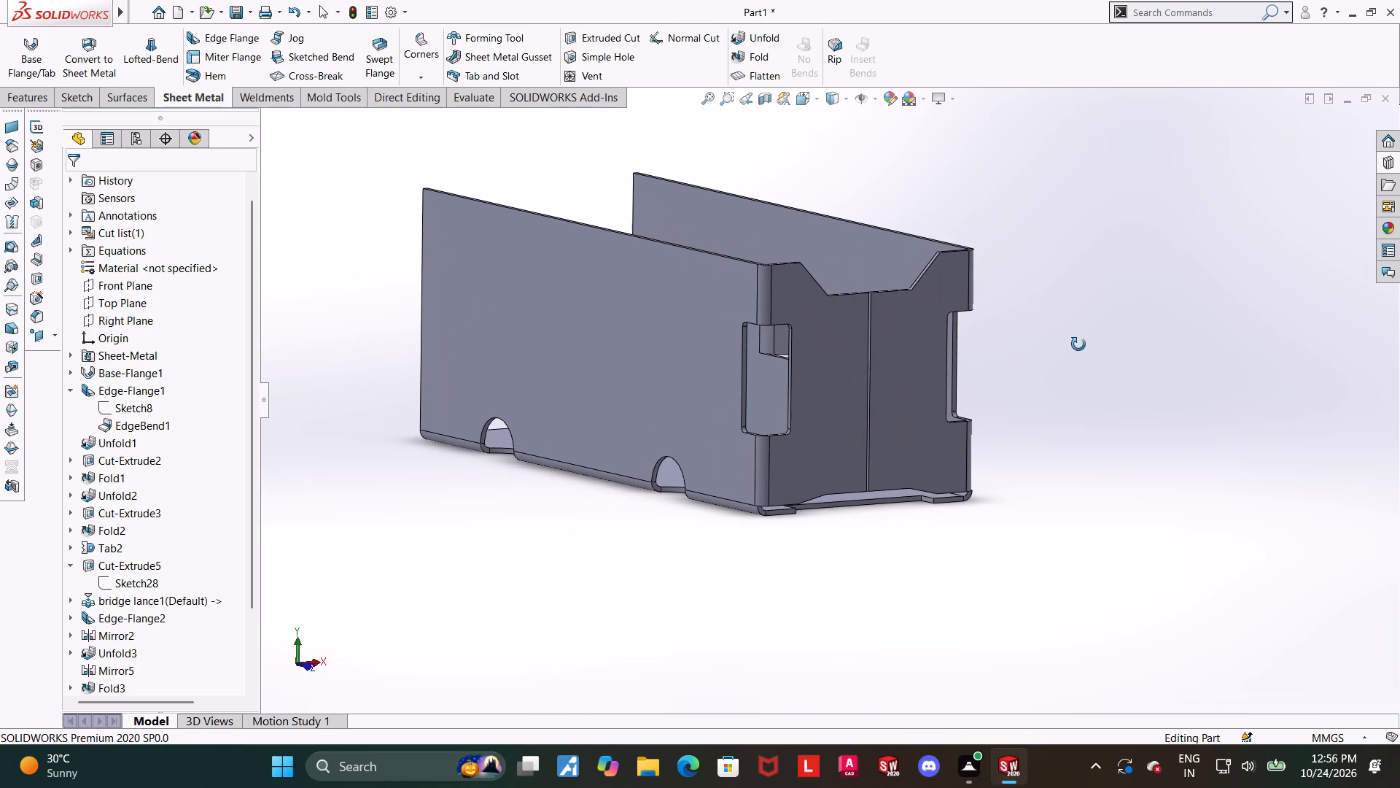
{"action": "middle_click_drag", "start_coordinate": [1078, 344], "coordinate": [1034, 386]}
{"action": "scroll", "coordinate": [1, 395], "scroll_direction": "down", "scroll_amount": 3}
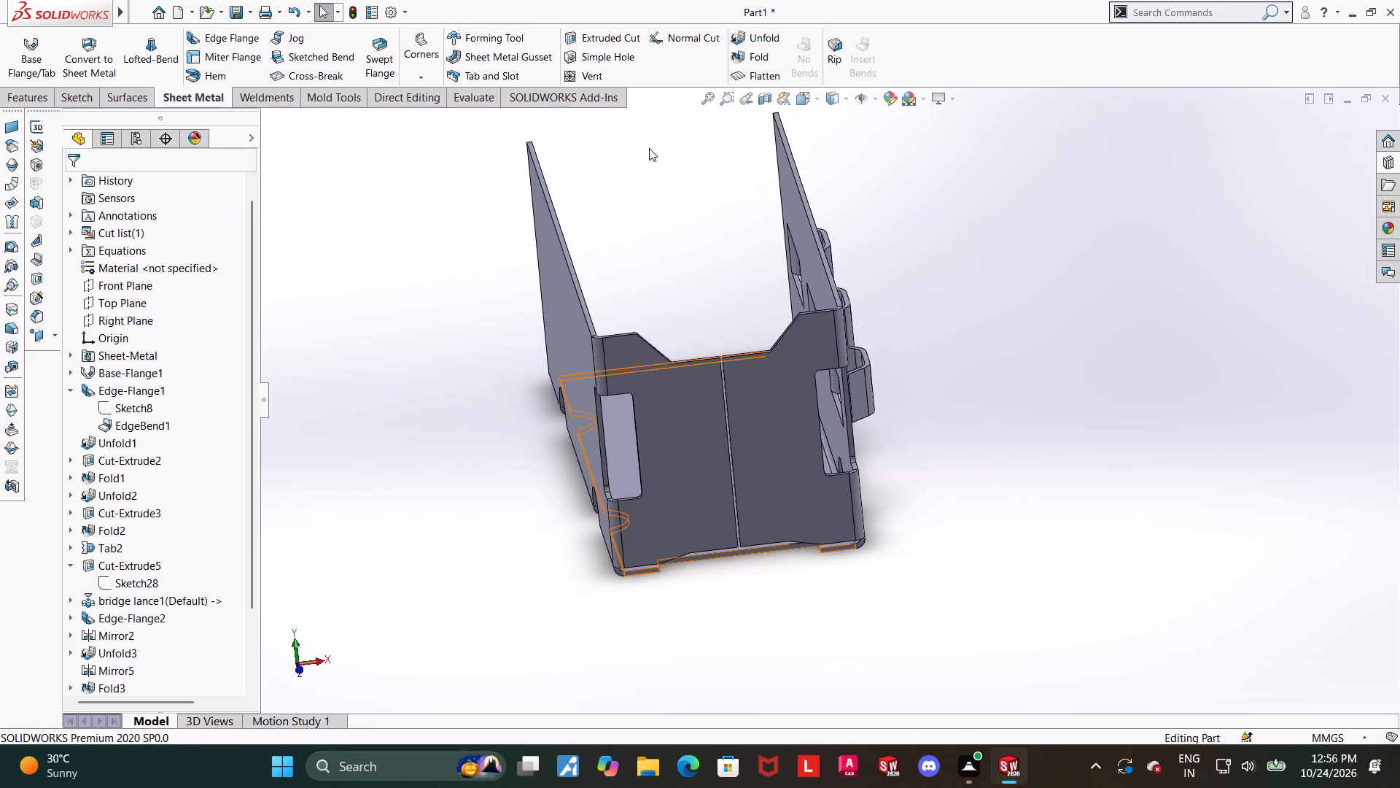
{"action": "left_click", "coordinate": [25, 102]}
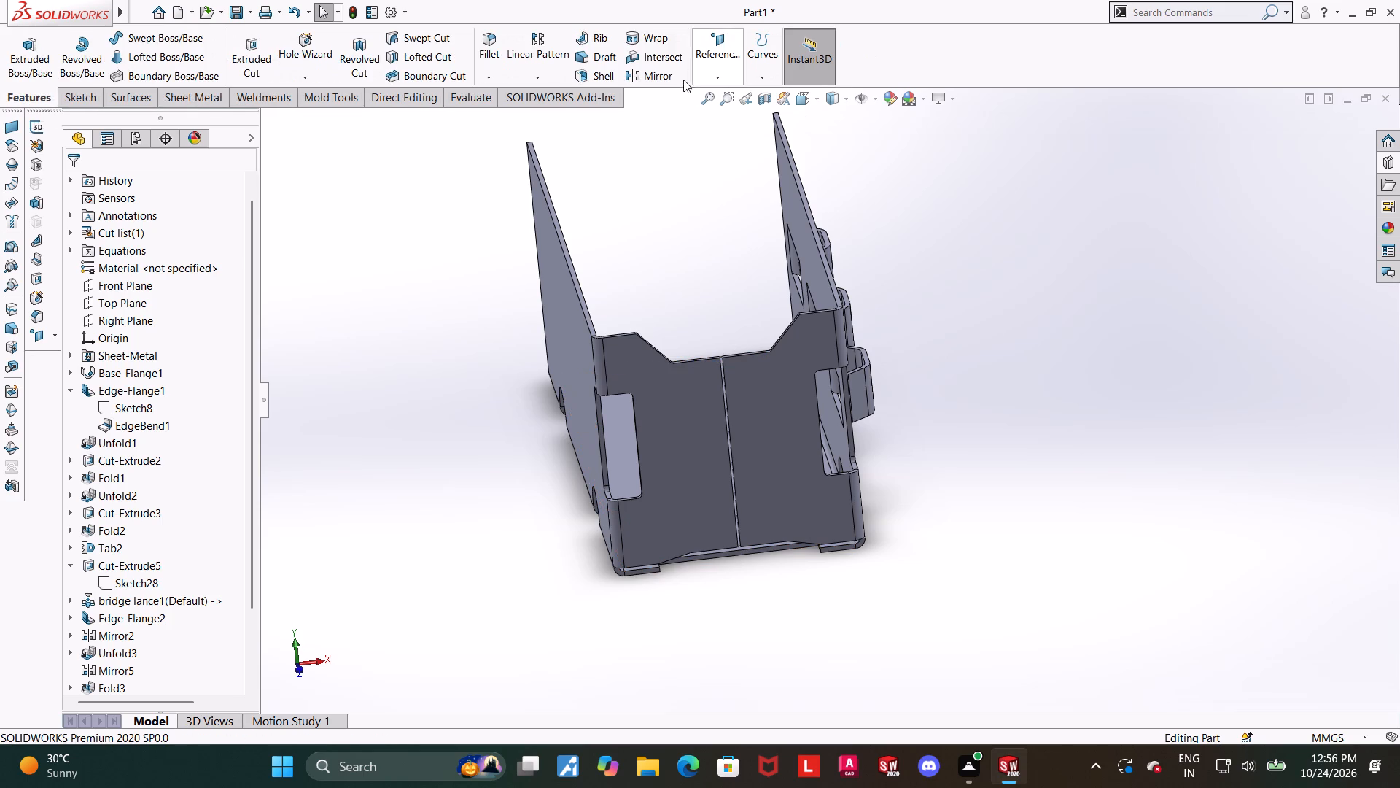
{"action": "left_click", "coordinate": [669, 74]}
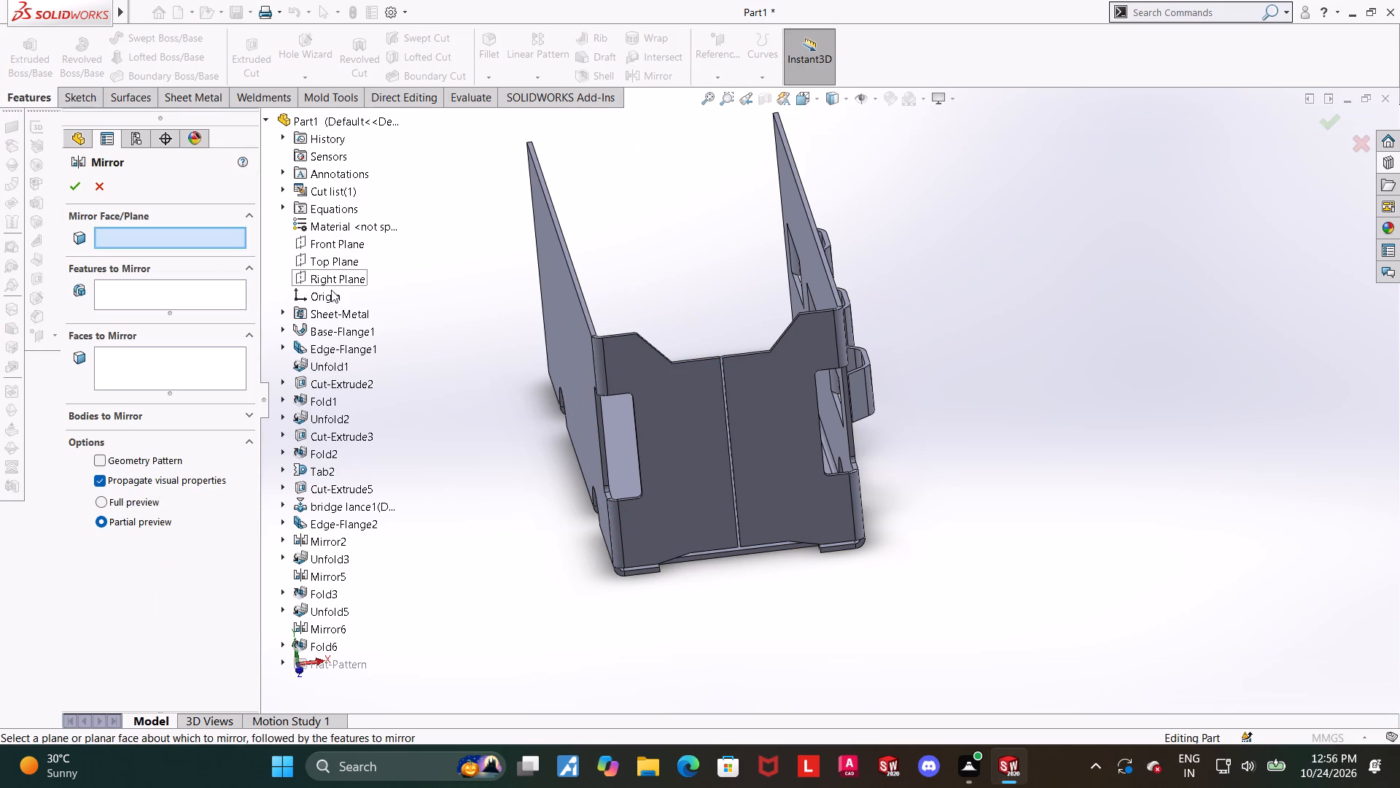
{"action": "left_click", "coordinate": [334, 277]}
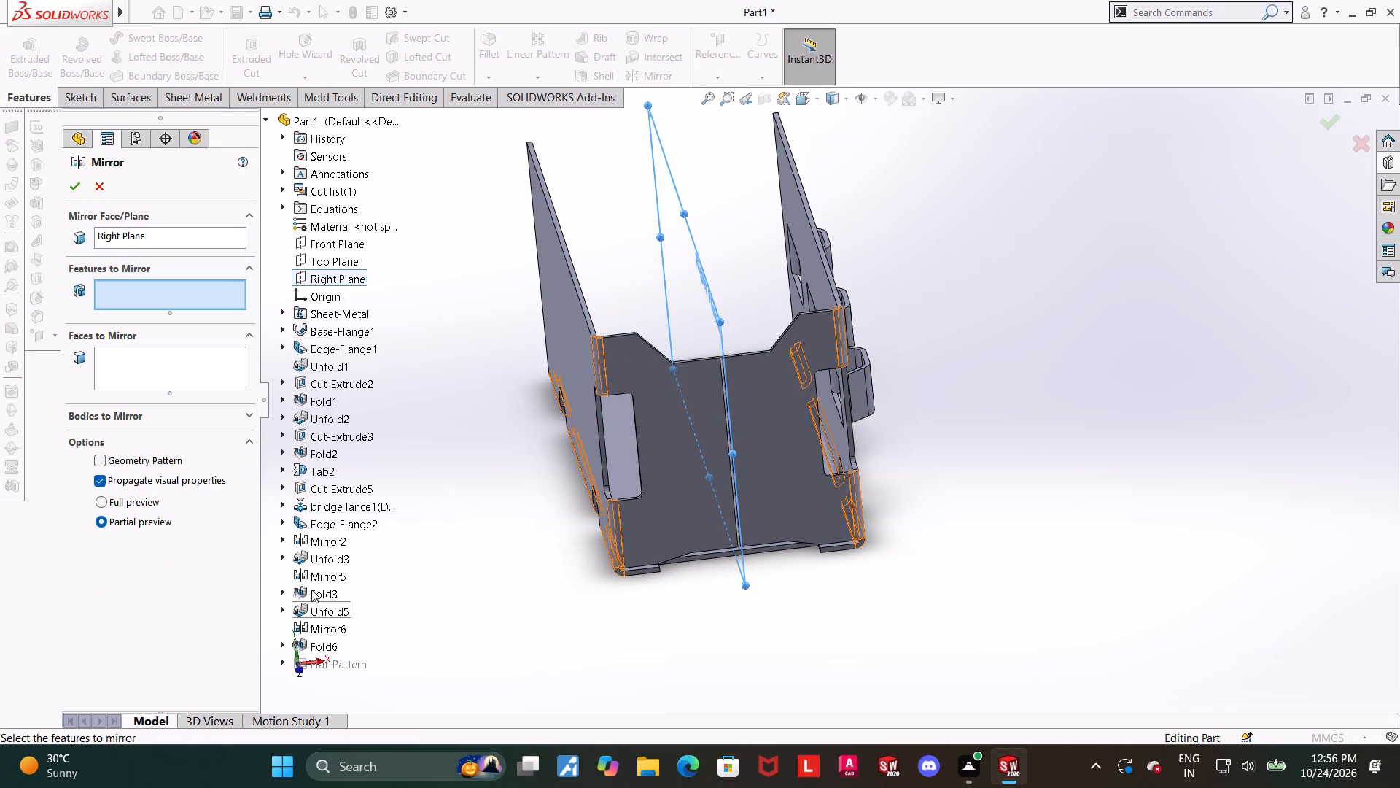
{"action": "left_click", "coordinate": [325, 511]}
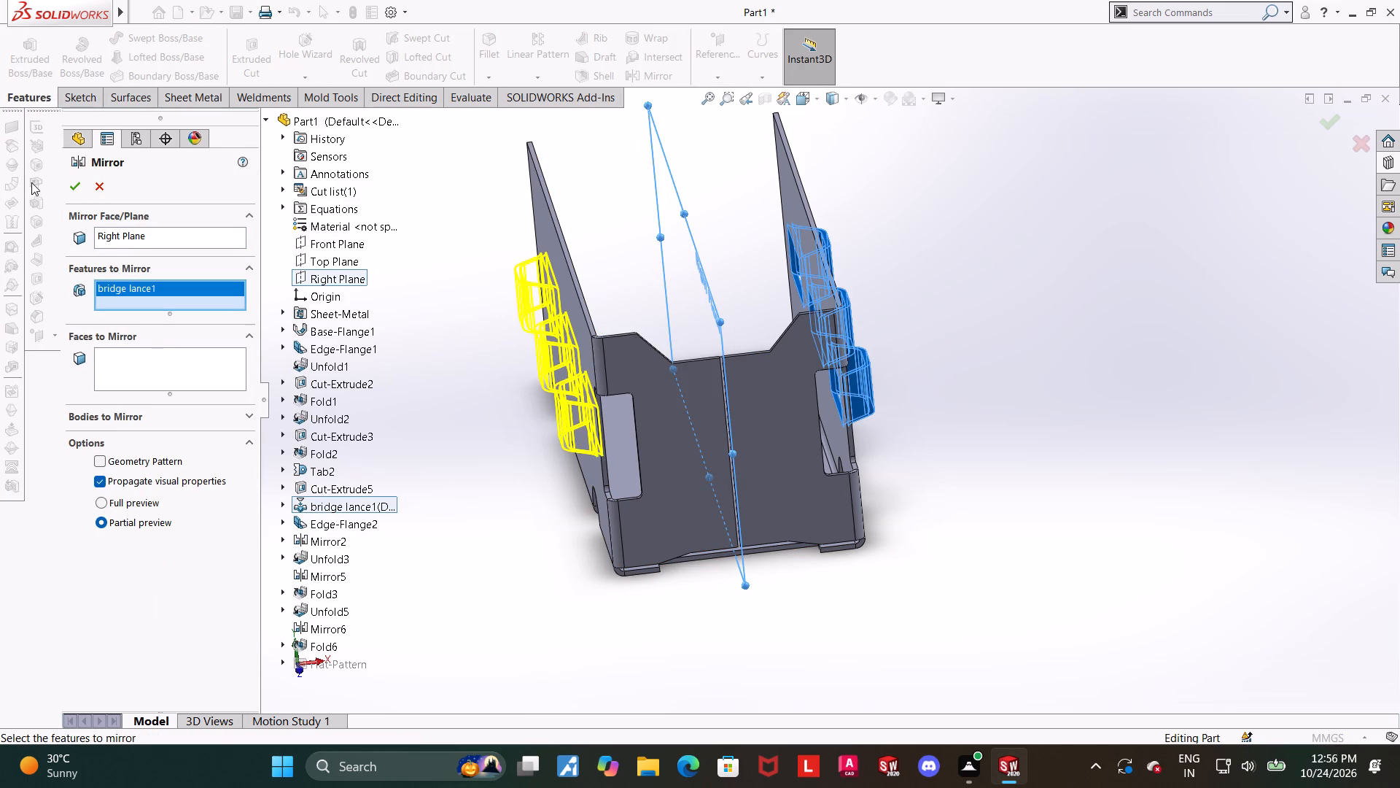
{"action": "left_click", "coordinate": [77, 181]}
{"action": "left_click", "coordinate": [1049, 325]}
{"action": "middle_click_drag", "start_coordinate": [1008, 325], "coordinate": [956, 333]}
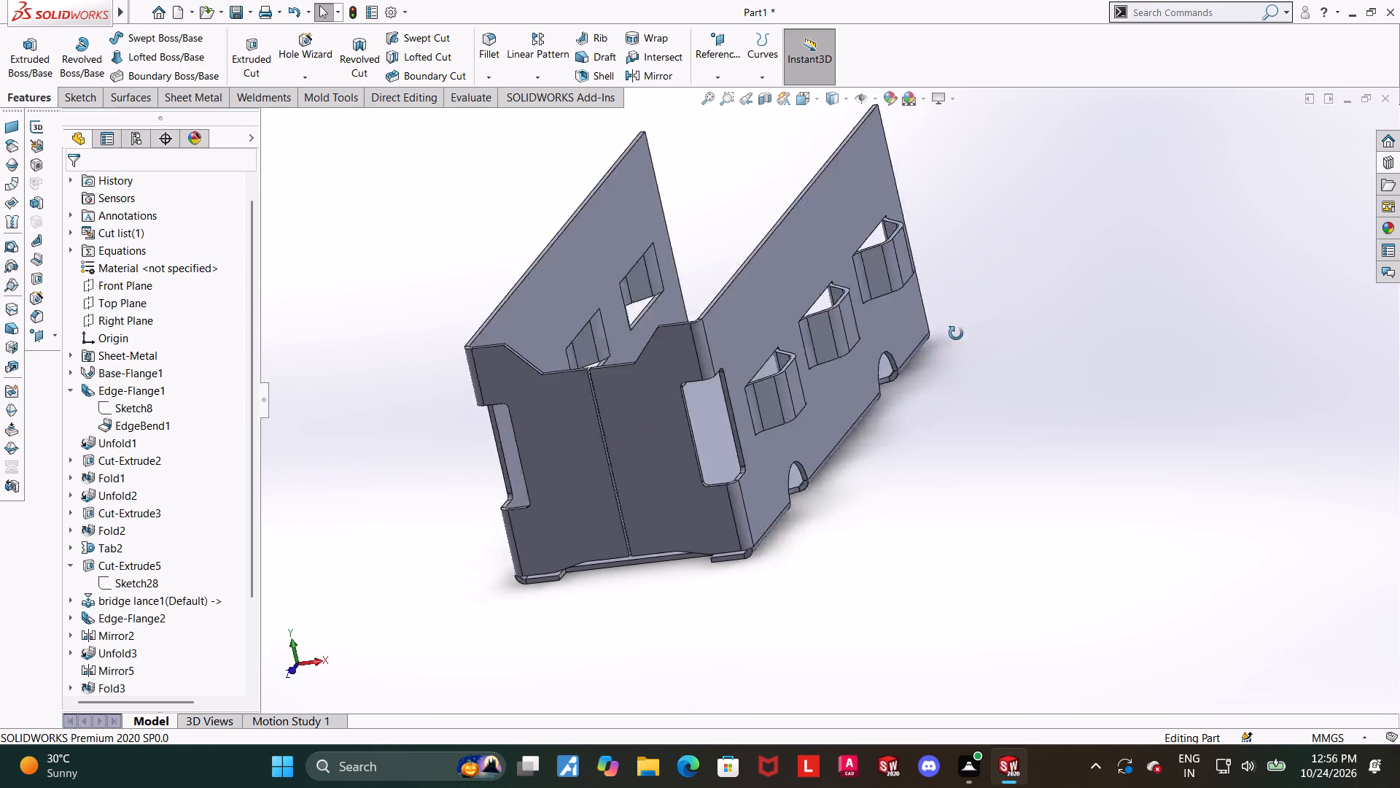
{"action": "middle_click_drag", "start_coordinate": [956, 333], "coordinate": [901, 583]}
{"action": "scroll", "coordinate": [902, 582], "scroll_direction": "down", "scroll_amount": 1}
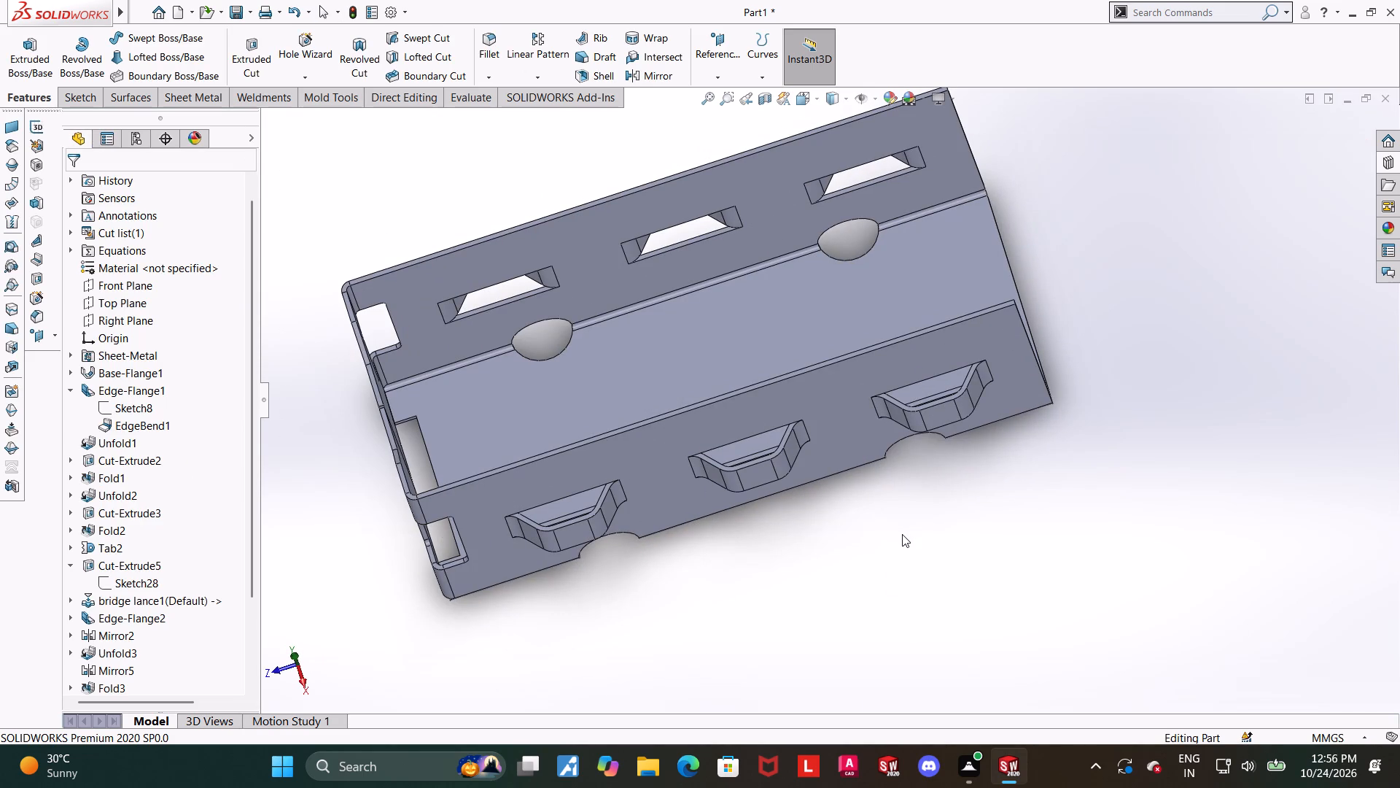
Examine the folded channel from all sides, checking both walls' bridge lances, the bend cutouts and the end flanges.
{"action": "scroll", "coordinate": [964, 543], "scroll_direction": "up", "scroll_amount": 2}
{"action": "middle_click_drag", "start_coordinate": [946, 507], "coordinate": [836, 743]}
{"action": "middle_click_drag", "start_coordinate": [933, 441], "coordinate": [884, 428]}
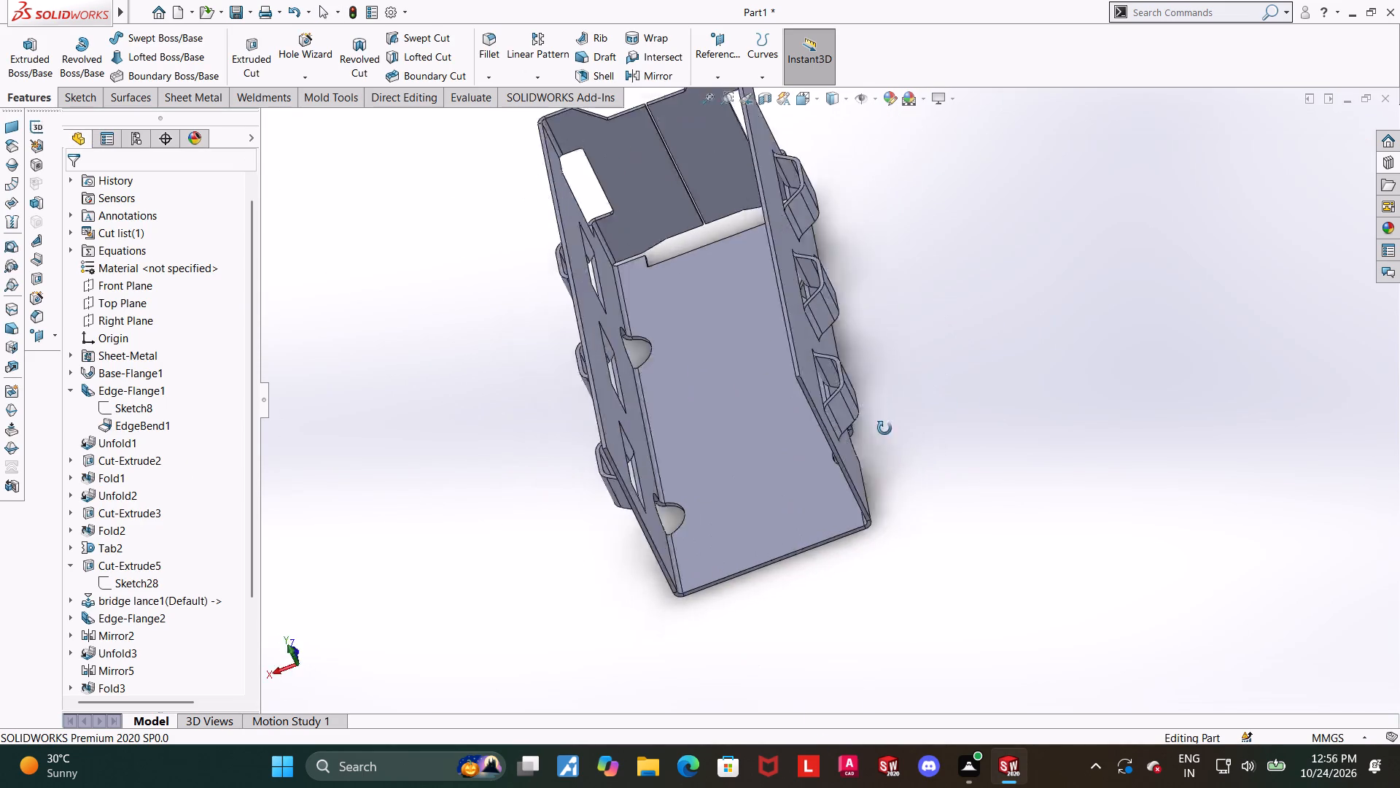
{"action": "middle_click_drag", "start_coordinate": [884, 428], "coordinate": [919, 391]}
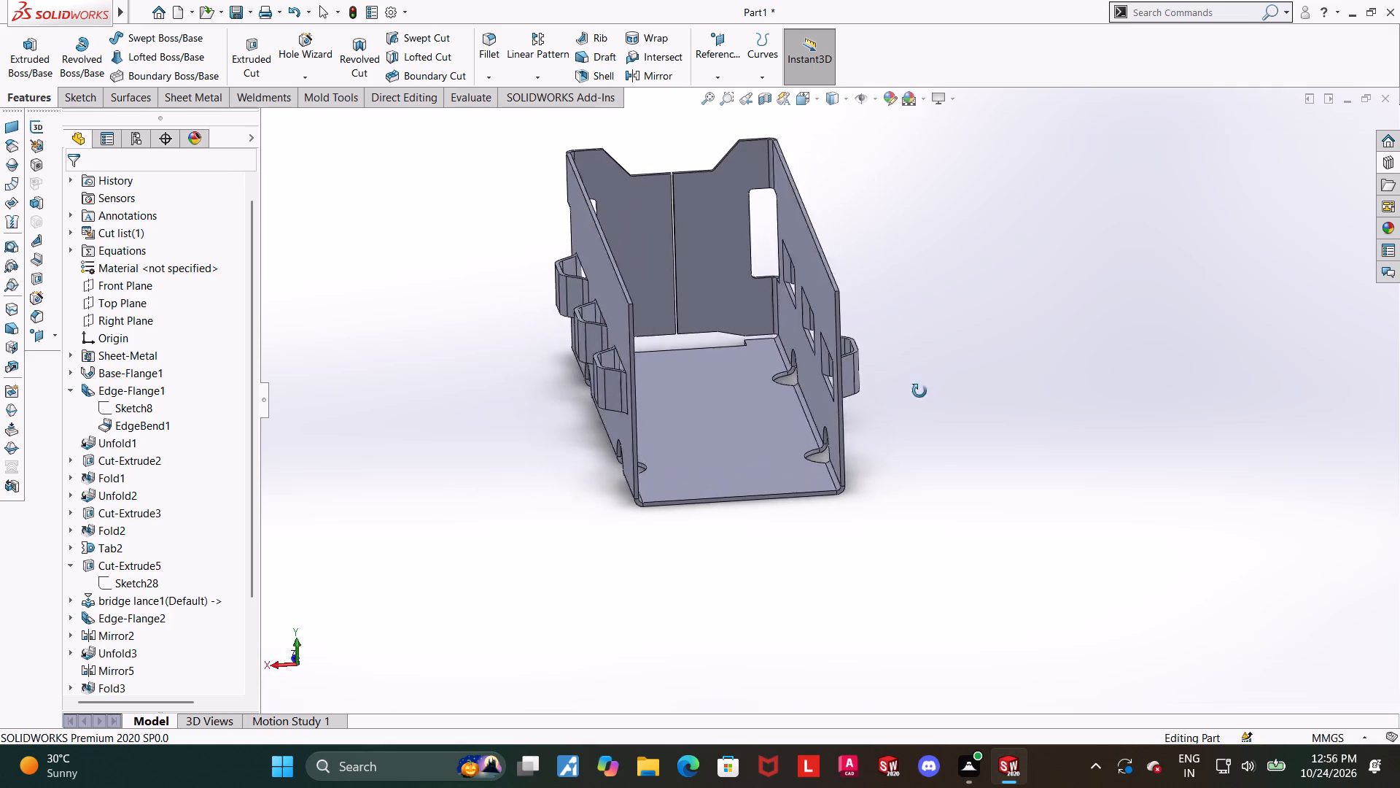
{"action": "middle_click_drag", "start_coordinate": [919, 391], "coordinate": [1099, 530]}
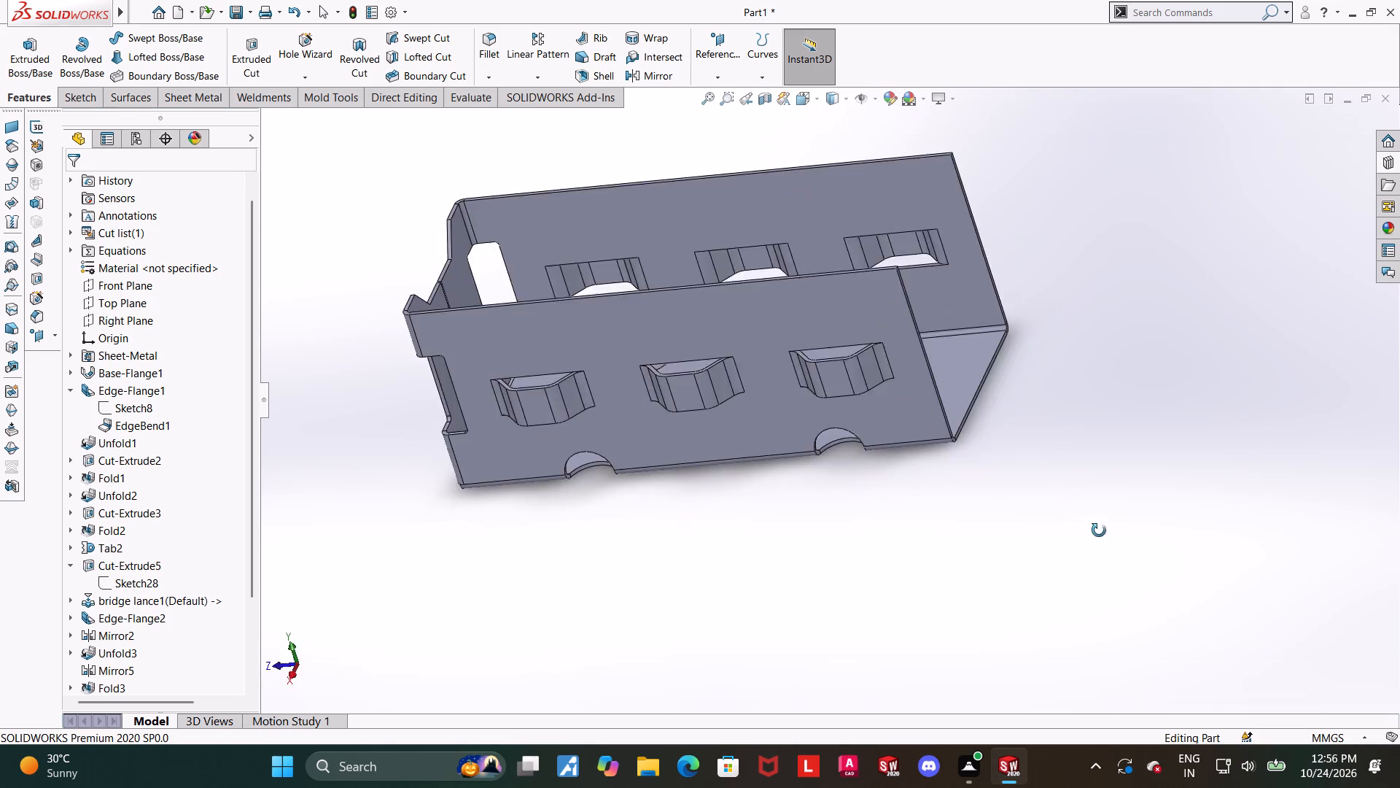
{"action": "middle_click_drag", "start_coordinate": [1099, 530], "coordinate": [1383, 524]}
{"action": "middle_click_drag", "start_coordinate": [1129, 341], "coordinate": [1187, 499]}
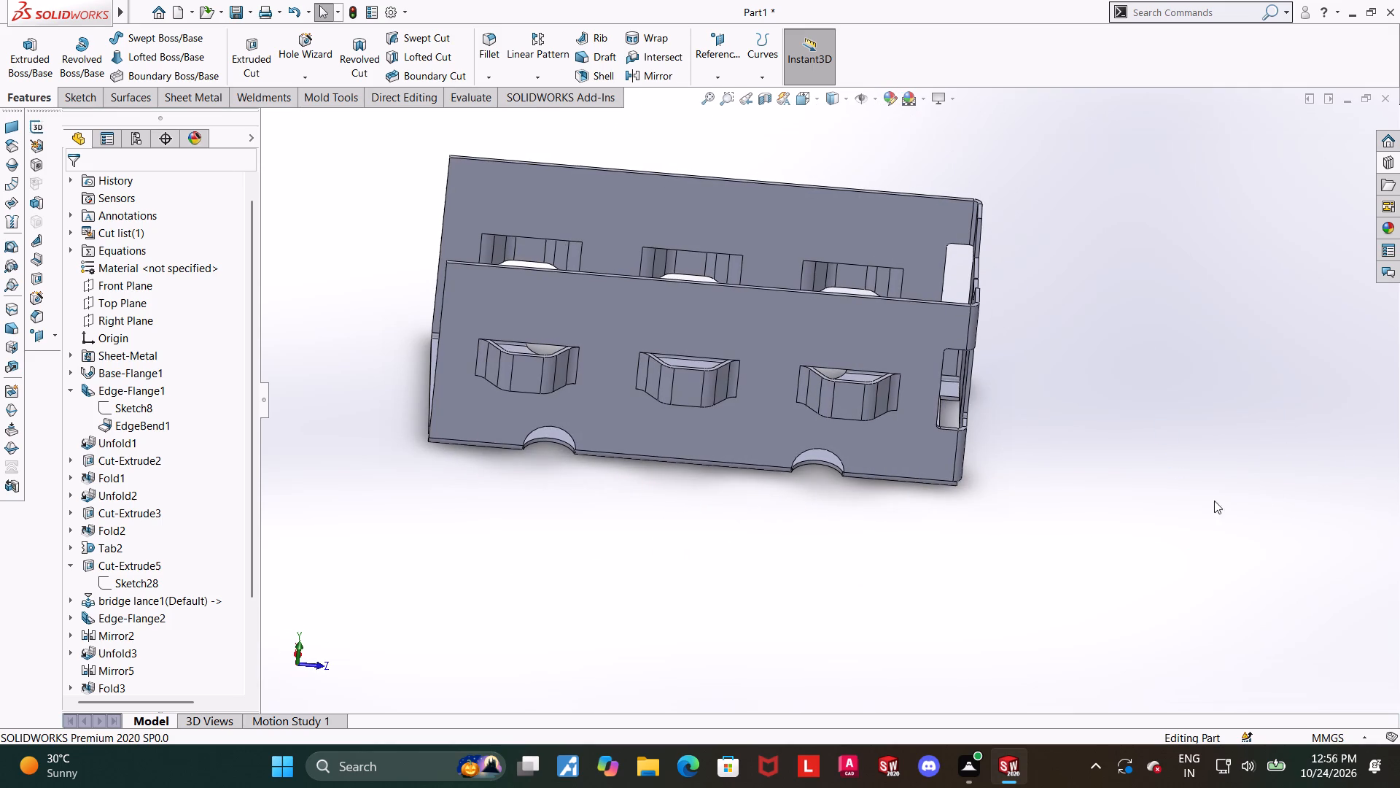
{"action": "key", "text": "ctrl+7"}
{"action": "scroll", "coordinate": [1175, 503], "scroll_direction": "up", "scroll_amount": 4}
{"action": "scroll", "coordinate": [975, 461], "scroll_direction": "down", "scroll_amount": 2}
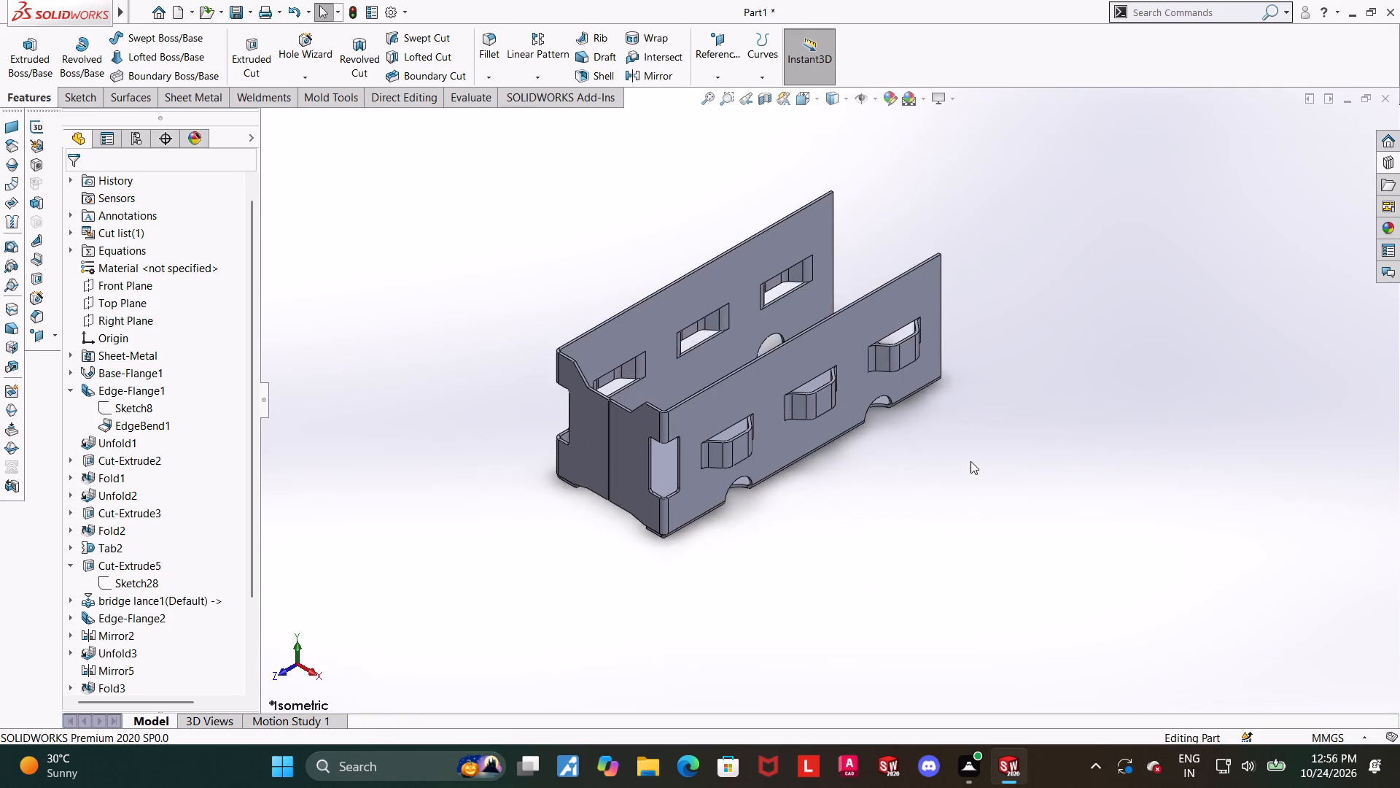
{"action": "scroll", "coordinate": [985, 451], "scroll_direction": "up", "scroll_amount": 1}
{"action": "middle_click_drag", "start_coordinate": [961, 436], "coordinate": [761, 630]}
{"action": "middle_click_drag", "start_coordinate": [787, 434], "coordinate": [727, 521]}
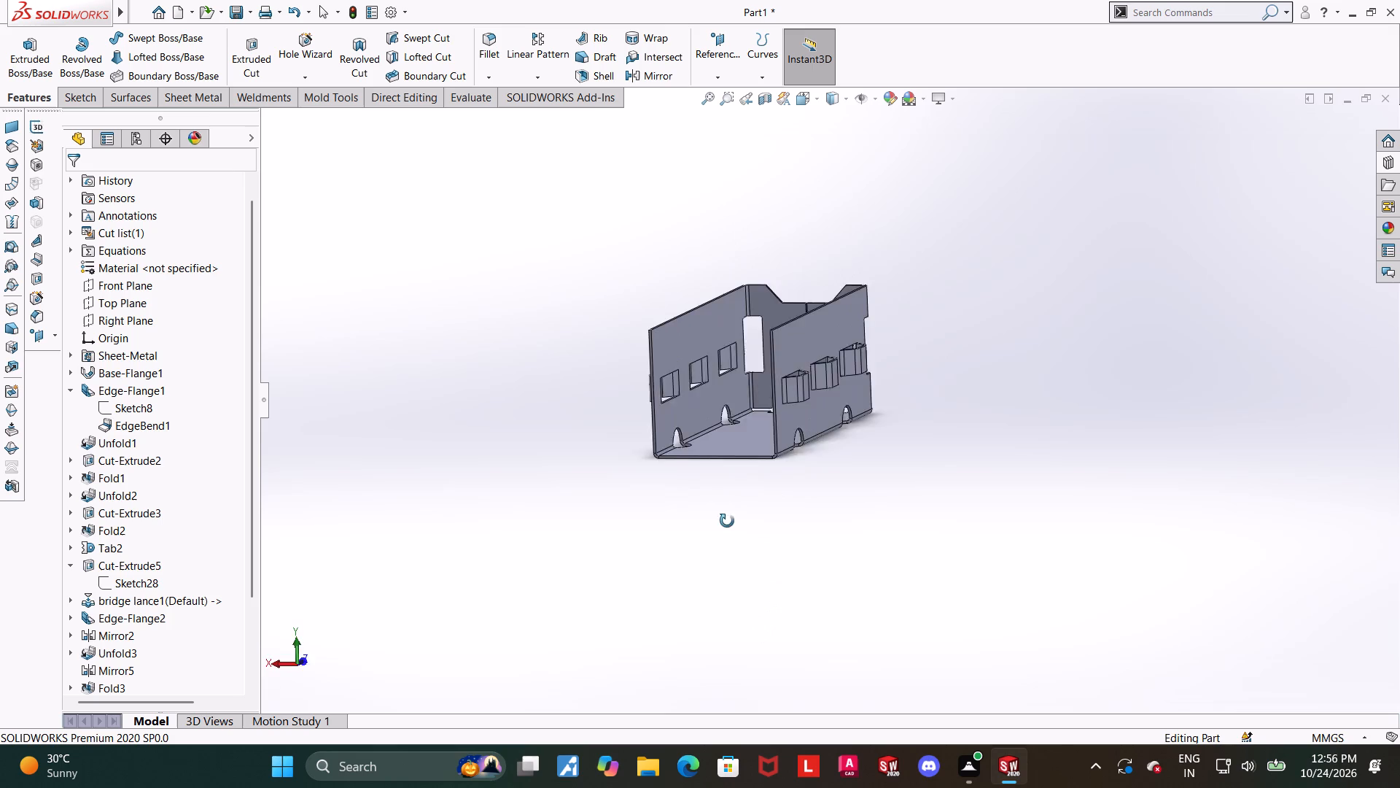
{"action": "middle_click_drag", "start_coordinate": [727, 521], "coordinate": [741, 587]}
{"action": "scroll", "coordinate": [783, 373], "scroll_direction": "down", "scroll_amount": 2}
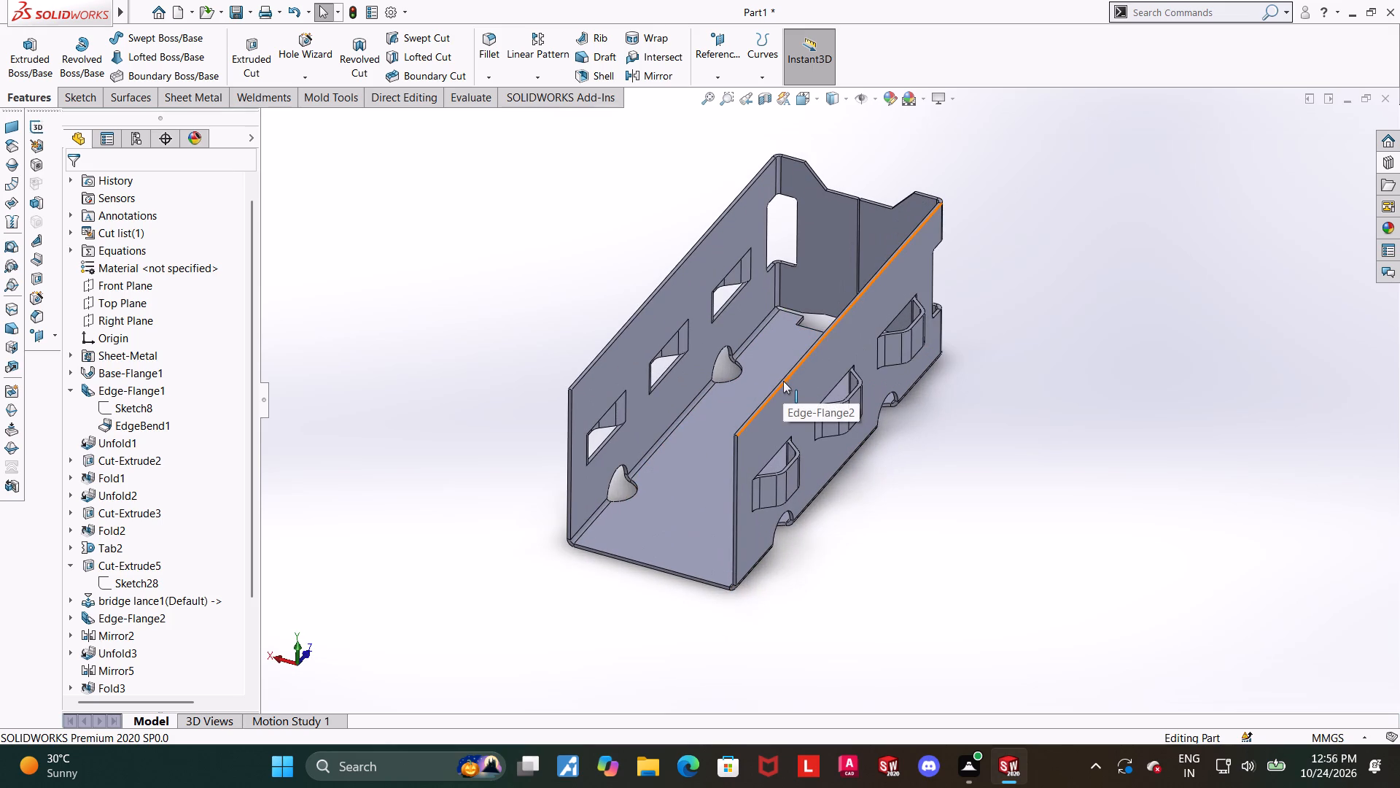
{"action": "scroll", "coordinate": [782, 385], "scroll_direction": "up", "scroll_amount": 4}
{"action": "middle_click_drag", "start_coordinate": [851, 400], "coordinate": [857, 333]}
{"action": "scroll", "coordinate": [917, 476], "scroll_direction": "down", "scroll_amount": 3}
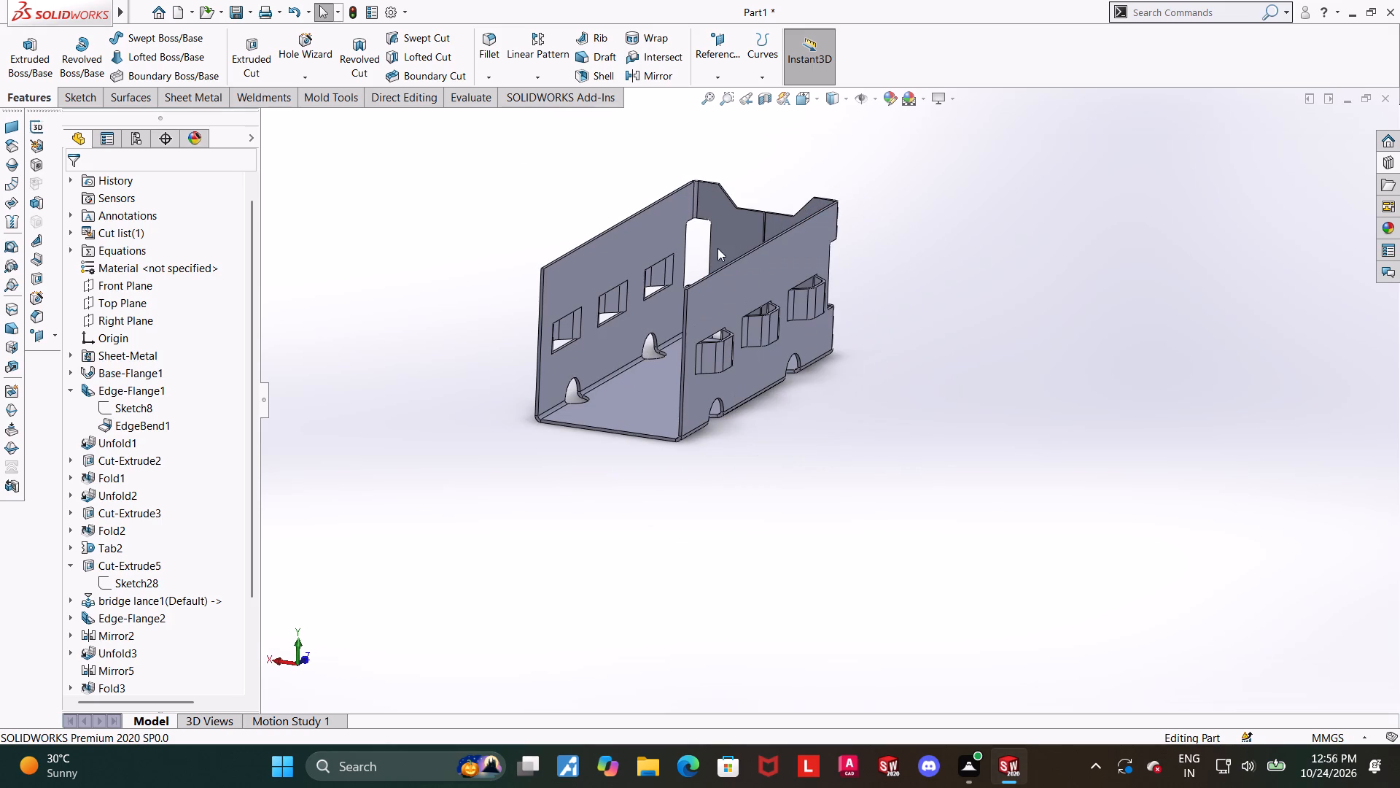
Flatten the sheet metal part, inspect its flat pattern from a view square to the sheet, and return it to the folded state.
{"action": "left_click", "coordinate": [211, 101]}
{"action": "left_click", "coordinate": [765, 76]}
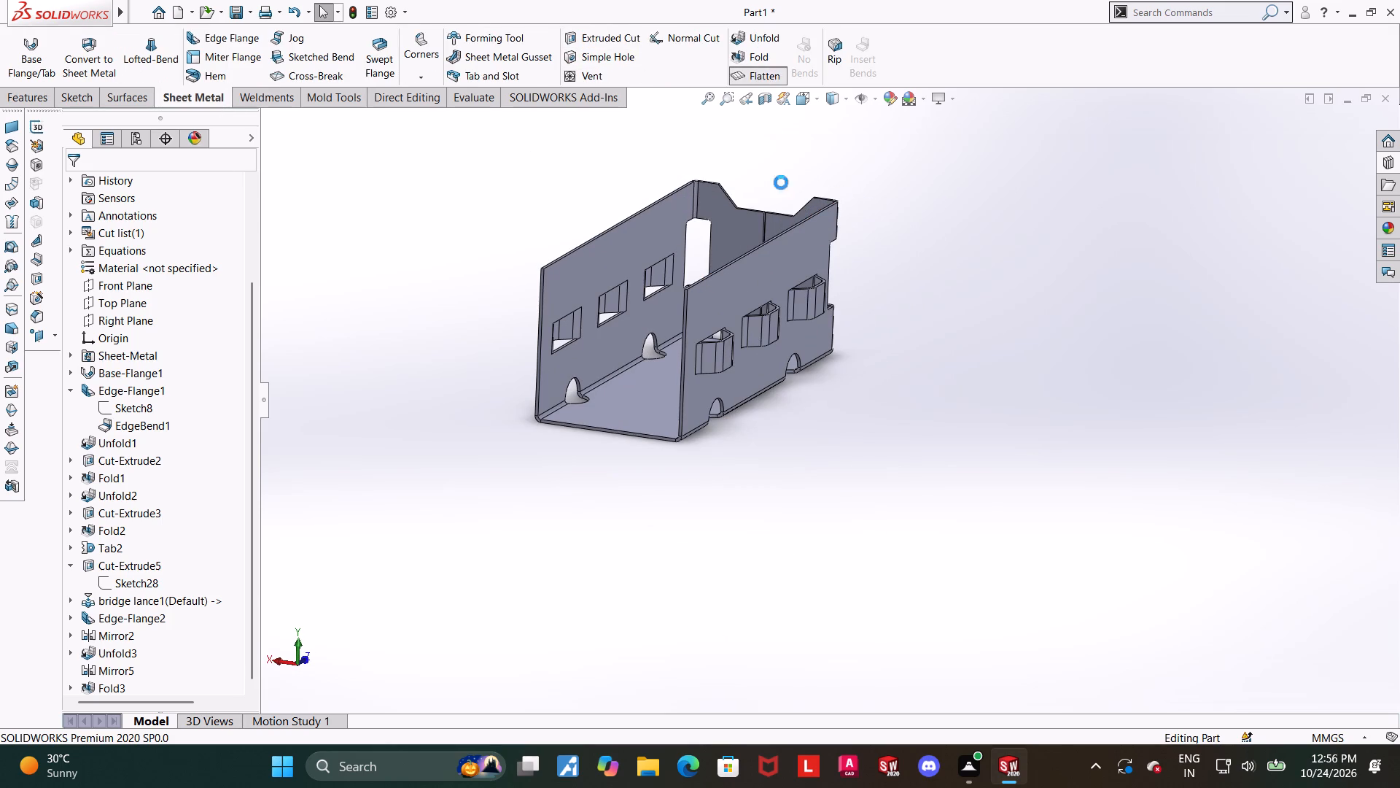
{"action": "scroll", "coordinate": [801, 305], "scroll_direction": "up", "scroll_amount": 3}
{"action": "middle_click_drag", "start_coordinate": [774, 305], "coordinate": [714, 223]}
{"action": "left_click", "coordinate": [798, 106]}
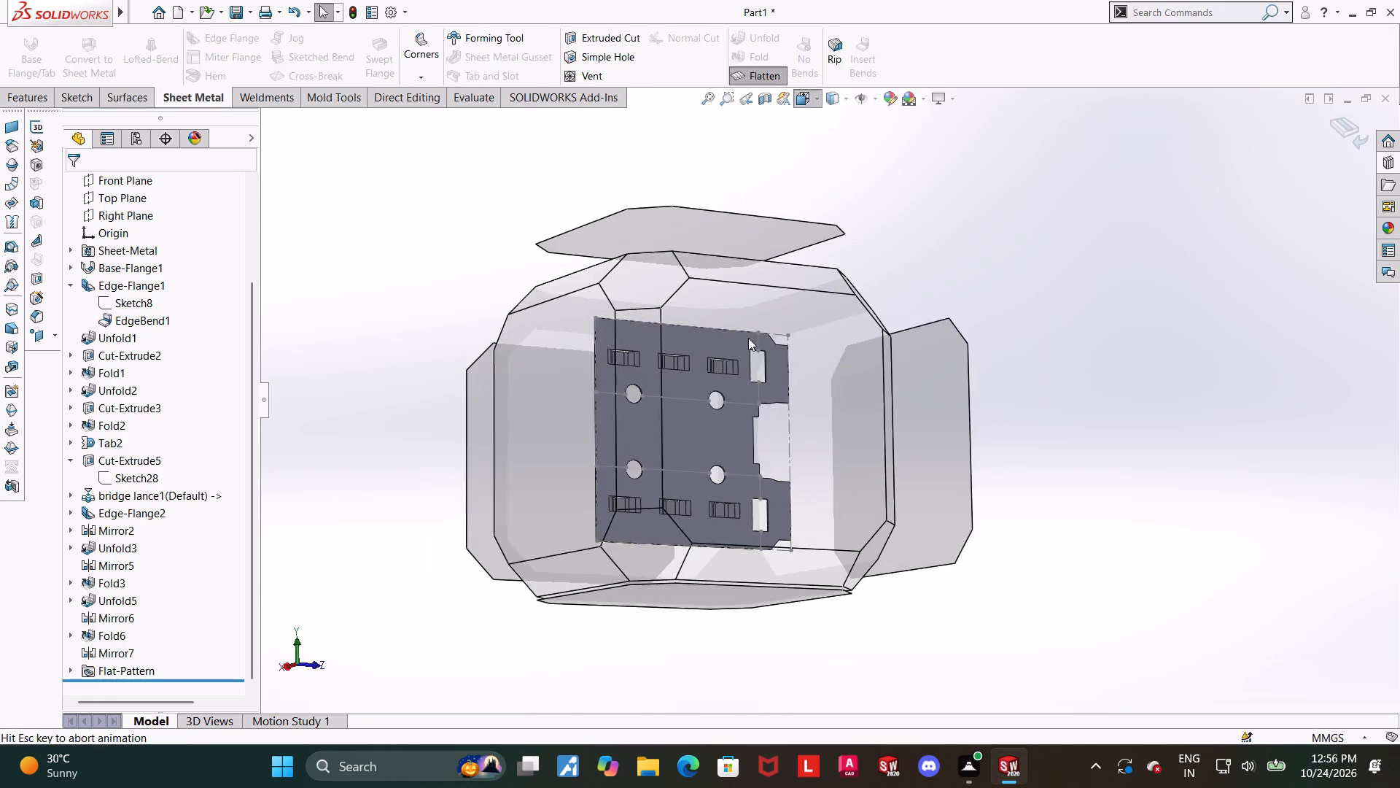
{"action": "left_click", "coordinate": [680, 491]}
{"action": "middle_click_drag", "start_coordinate": [1035, 546], "coordinate": [1033, 300]}
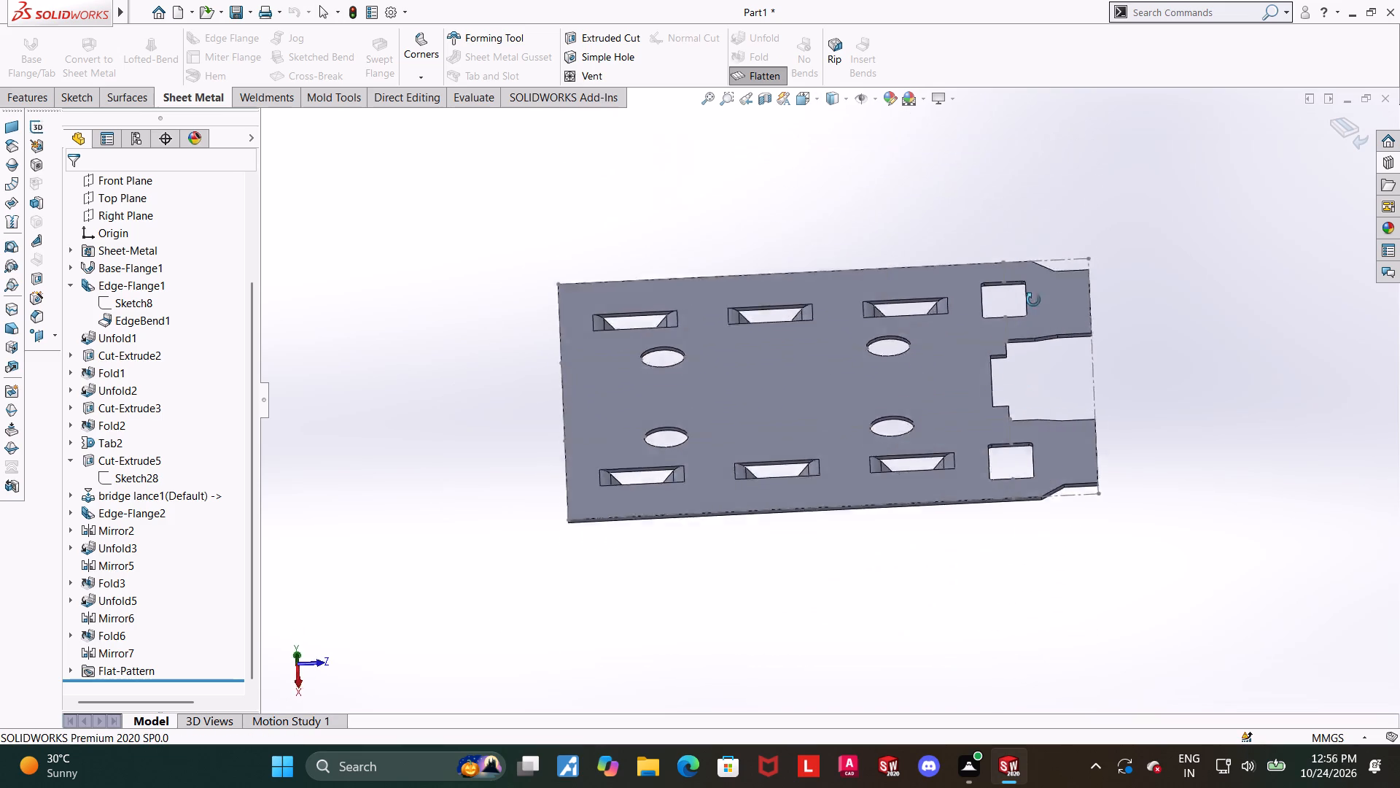
{"action": "middle_click_drag", "start_coordinate": [1033, 300], "coordinate": [1030, 114]}
{"action": "middle_click_drag", "start_coordinate": [975, 466], "coordinate": [959, 147]}
{"action": "scroll", "coordinate": [1003, 444], "scroll_direction": "up", "scroll_amount": 1}
{"action": "middle_click_drag", "start_coordinate": [984, 498], "coordinate": [968, 390]}
{"action": "left_click", "coordinate": [794, 104]}
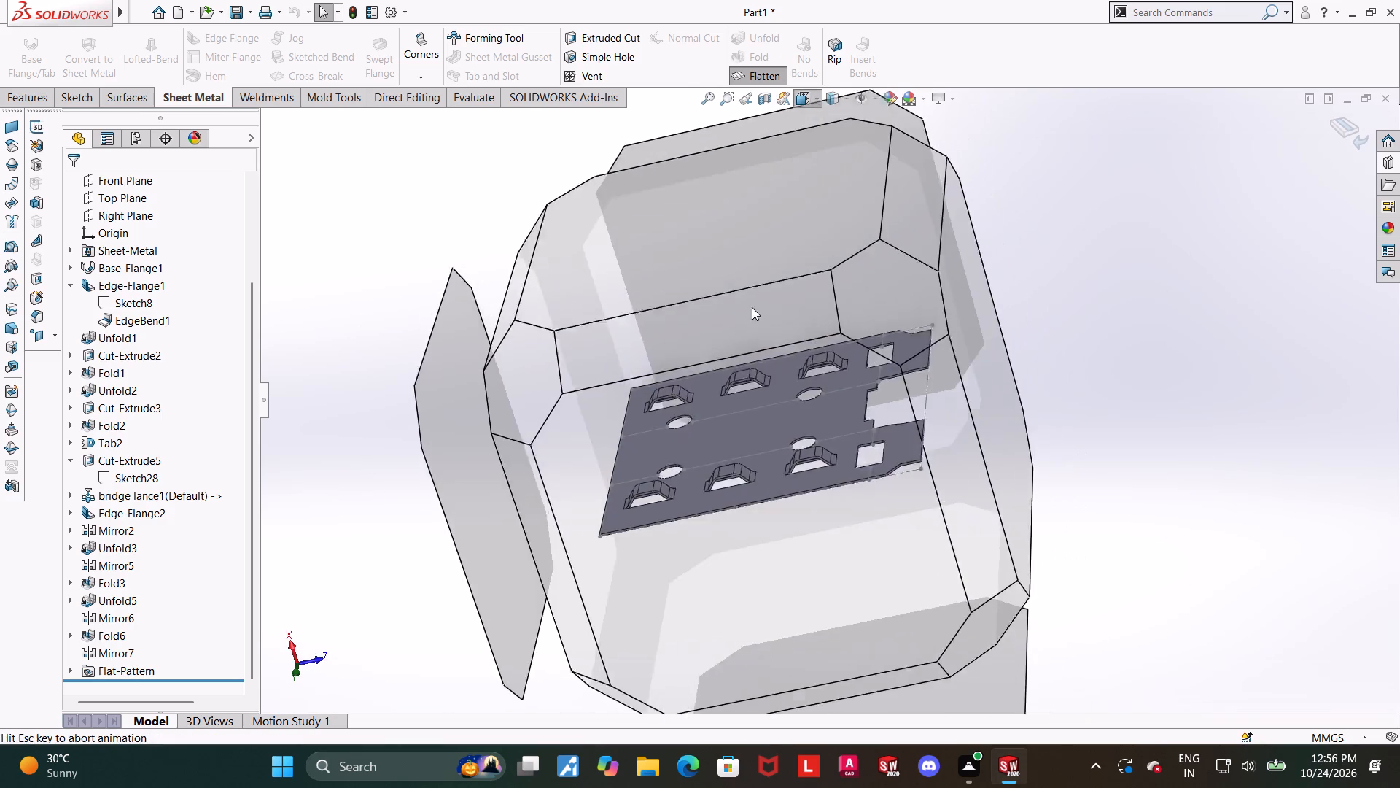
{"action": "left_click", "coordinate": [622, 374]}
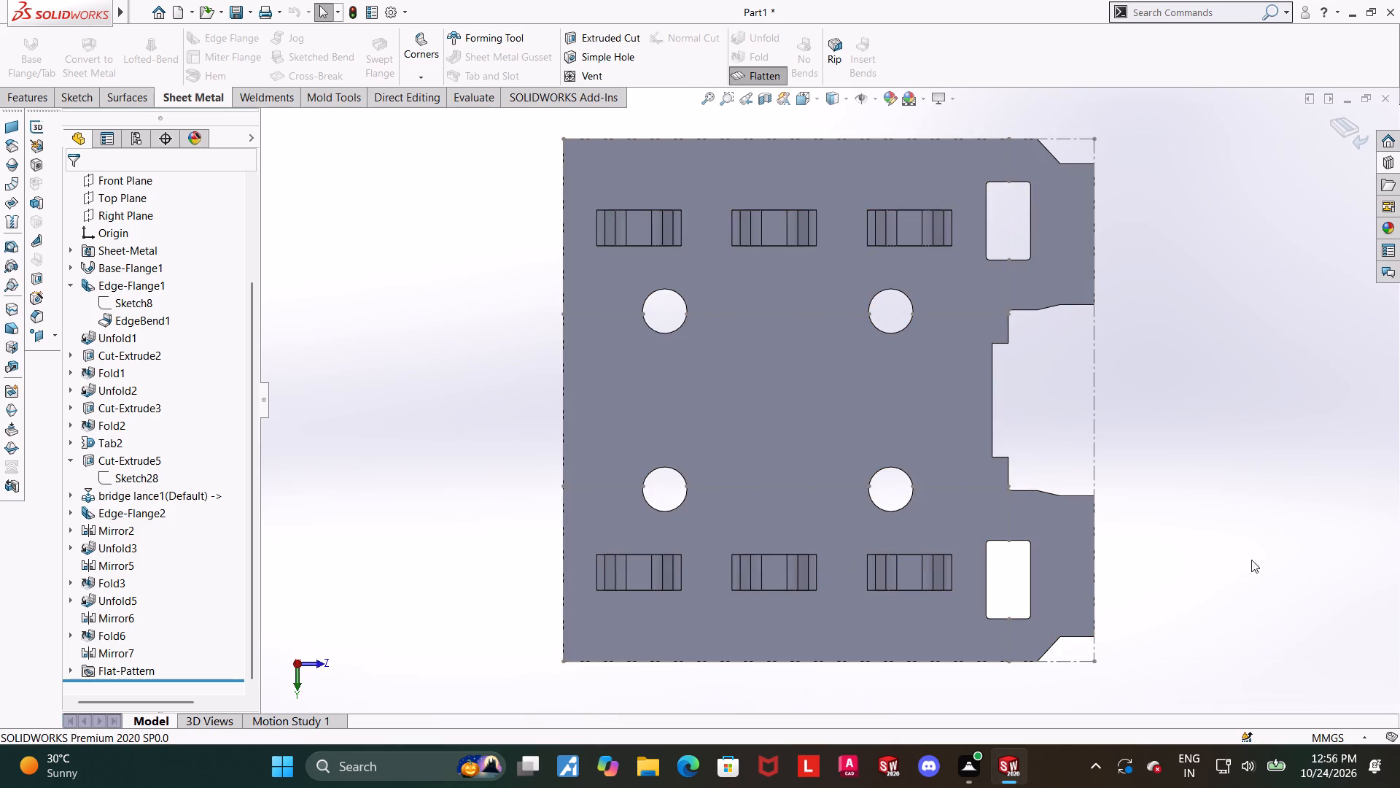
{"action": "scroll", "coordinate": [1240, 552], "scroll_direction": "up", "scroll_amount": 2}
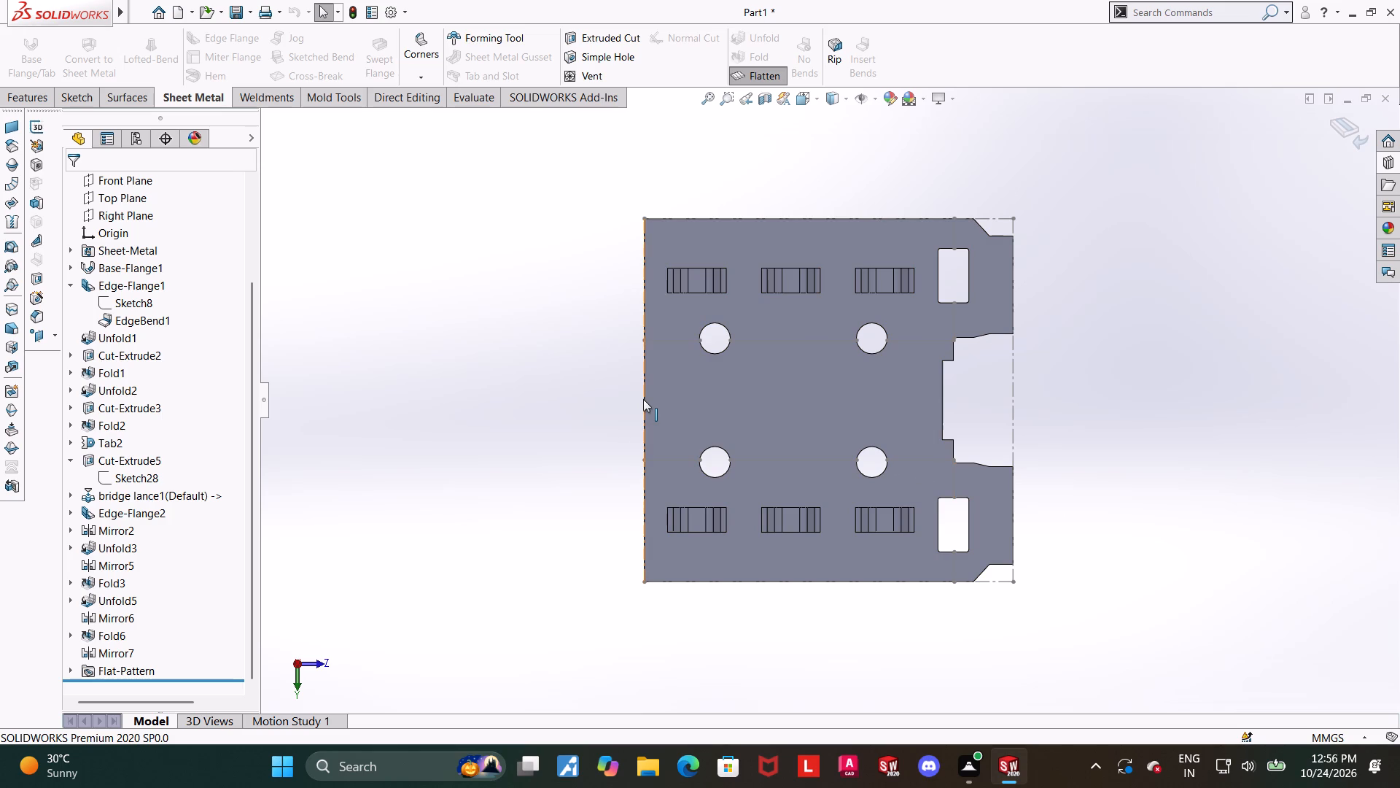
{"action": "scroll", "coordinate": [645, 399], "scroll_direction": "up", "scroll_amount": 1}
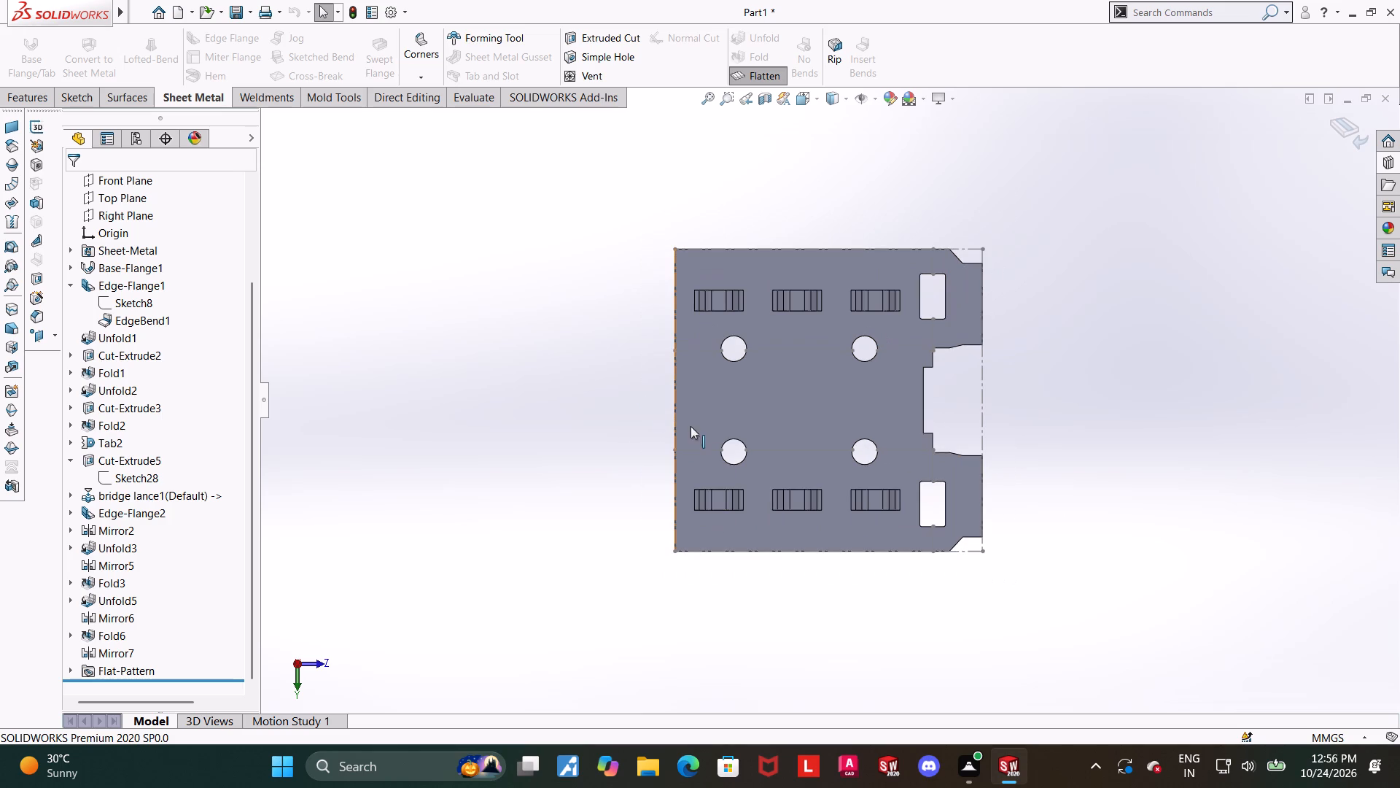
{"action": "scroll", "coordinate": [845, 476], "scroll_direction": "down", "scroll_amount": 1}
{"action": "scroll", "coordinate": [990, 449], "scroll_direction": "down", "scroll_amount": 1}
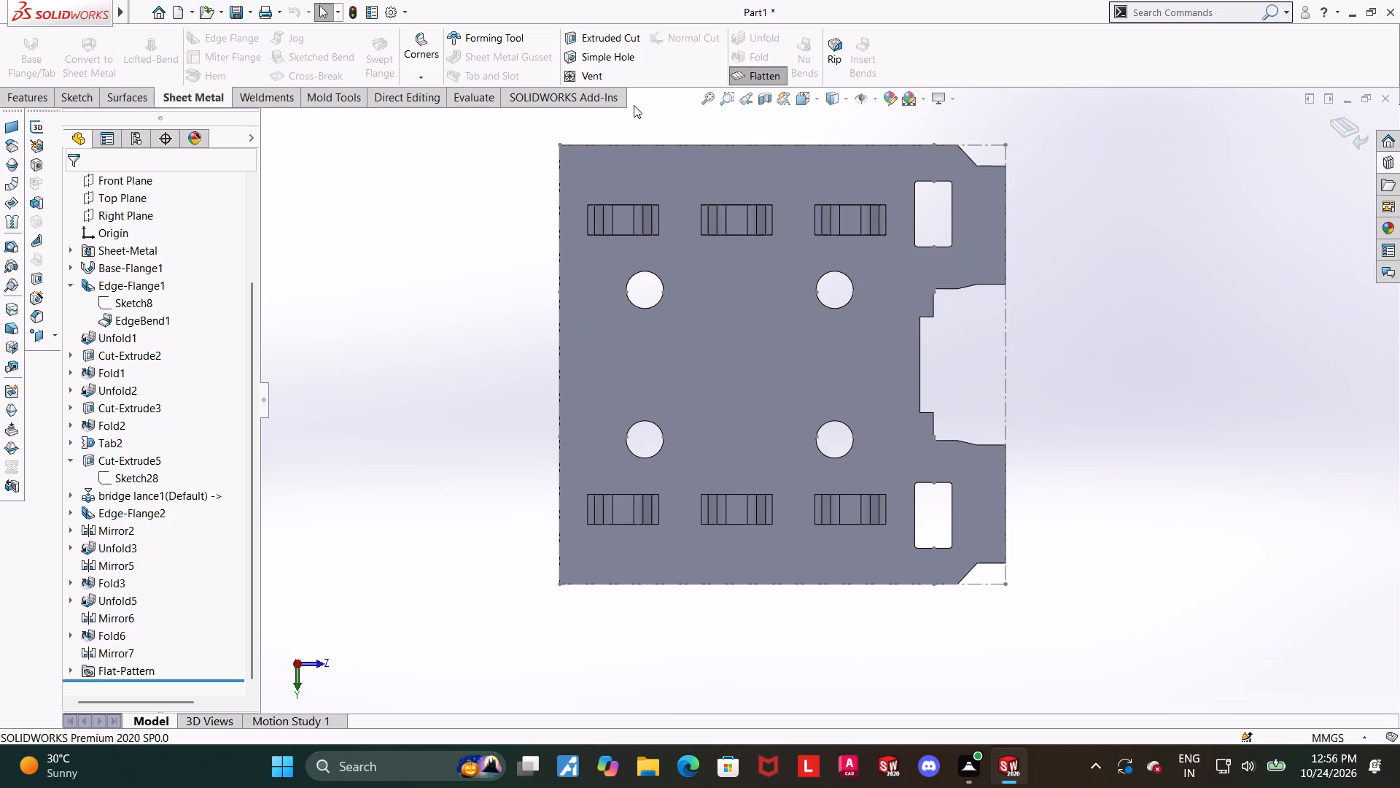
{"action": "left_click", "coordinate": [749, 76]}
Inspect the folded channel from underneath and from its open end, including a close view of the bend cutouts along the base.
{"action": "scroll", "coordinate": [820, 432], "scroll_direction": "up", "scroll_amount": 1}
{"action": "middle_click_drag", "start_coordinate": [812, 511], "coordinate": [829, 196]}
{"action": "middle_click_drag", "start_coordinate": [833, 574], "coordinate": [845, 445]}
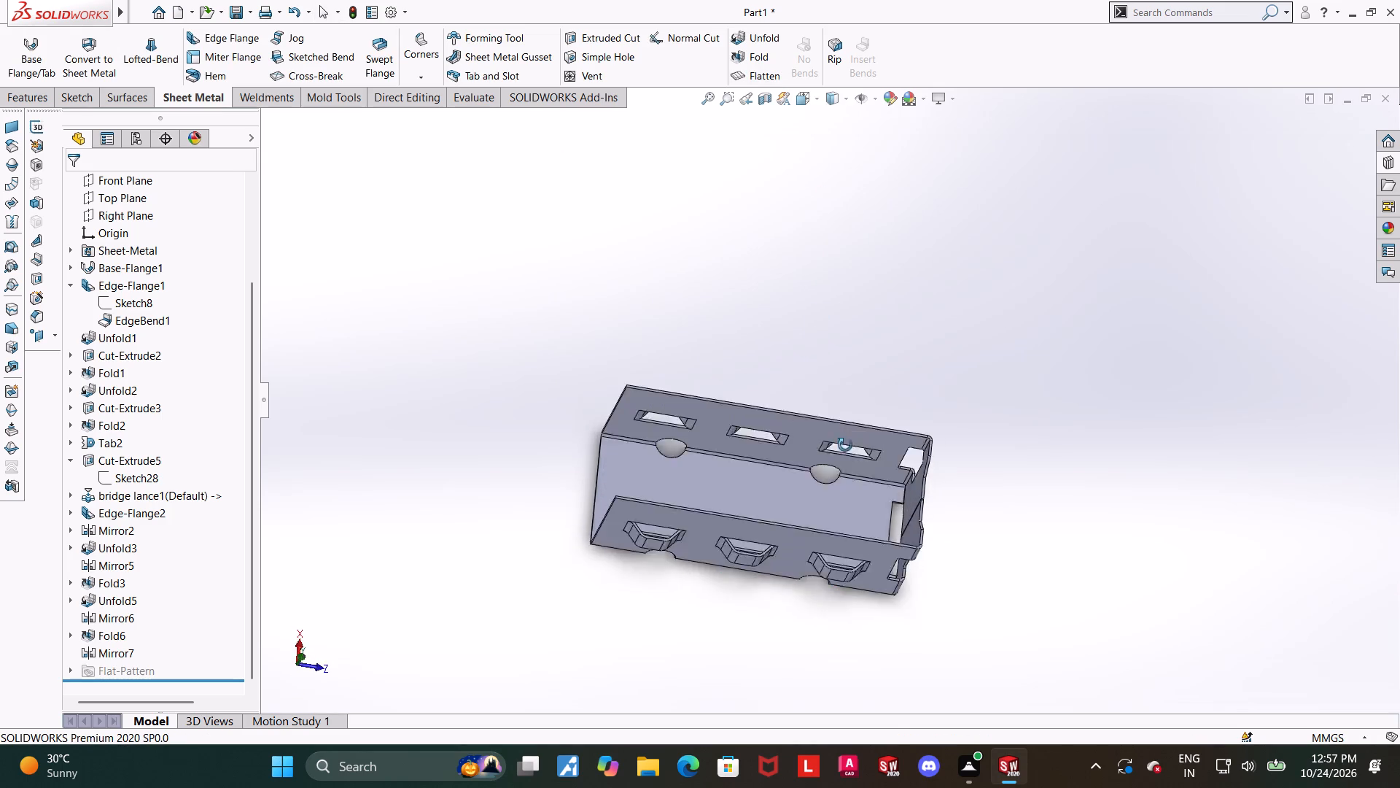
{"action": "middle_click_drag", "start_coordinate": [845, 445], "coordinate": [968, 388]}
{"action": "middle_click_drag", "start_coordinate": [922, 574], "coordinate": [993, 590]}
{"action": "scroll", "coordinate": [863, 575], "scroll_direction": "down", "scroll_amount": 3}
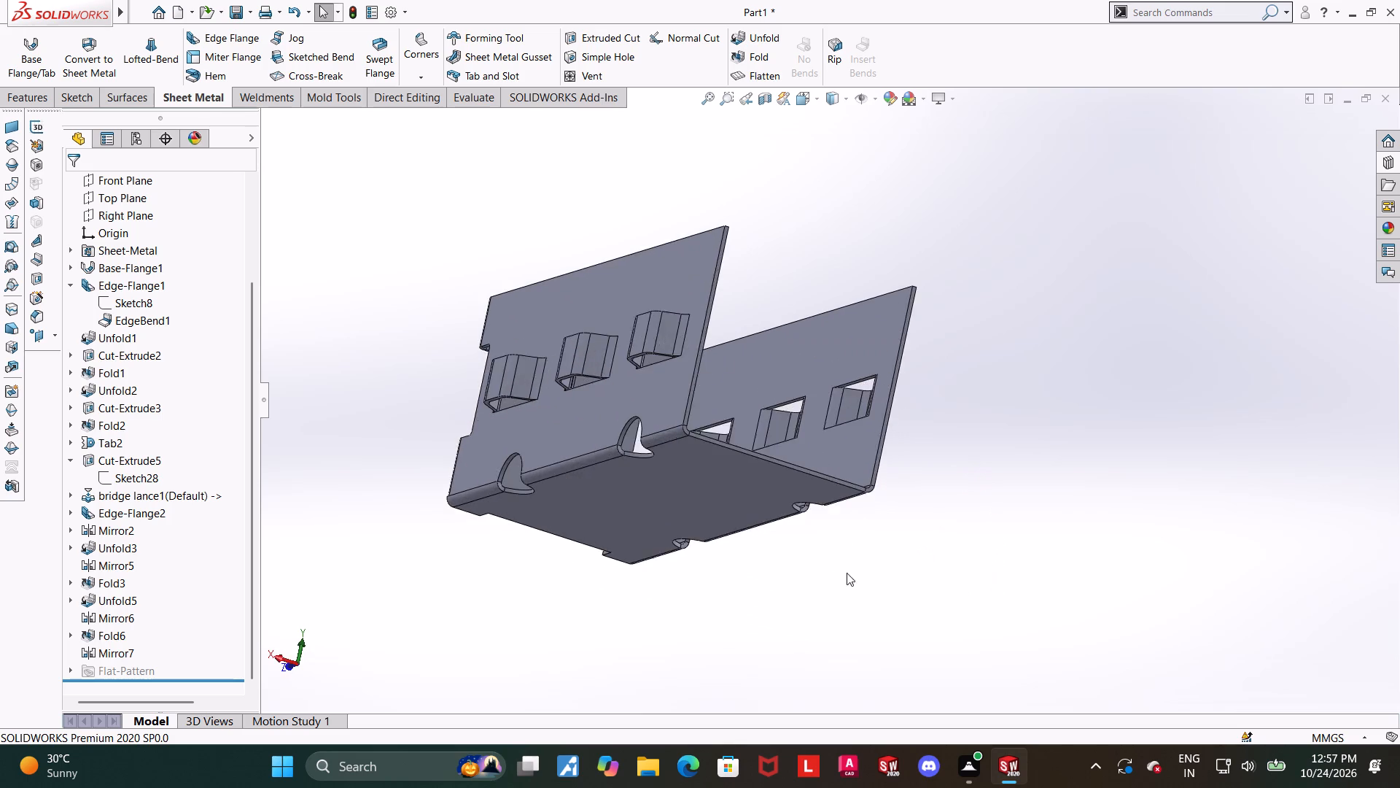
{"action": "middle_click_drag", "start_coordinate": [833, 573], "coordinate": [764, 633]}
{"action": "scroll", "coordinate": [556, 585], "scroll_direction": "down", "scroll_amount": 2}
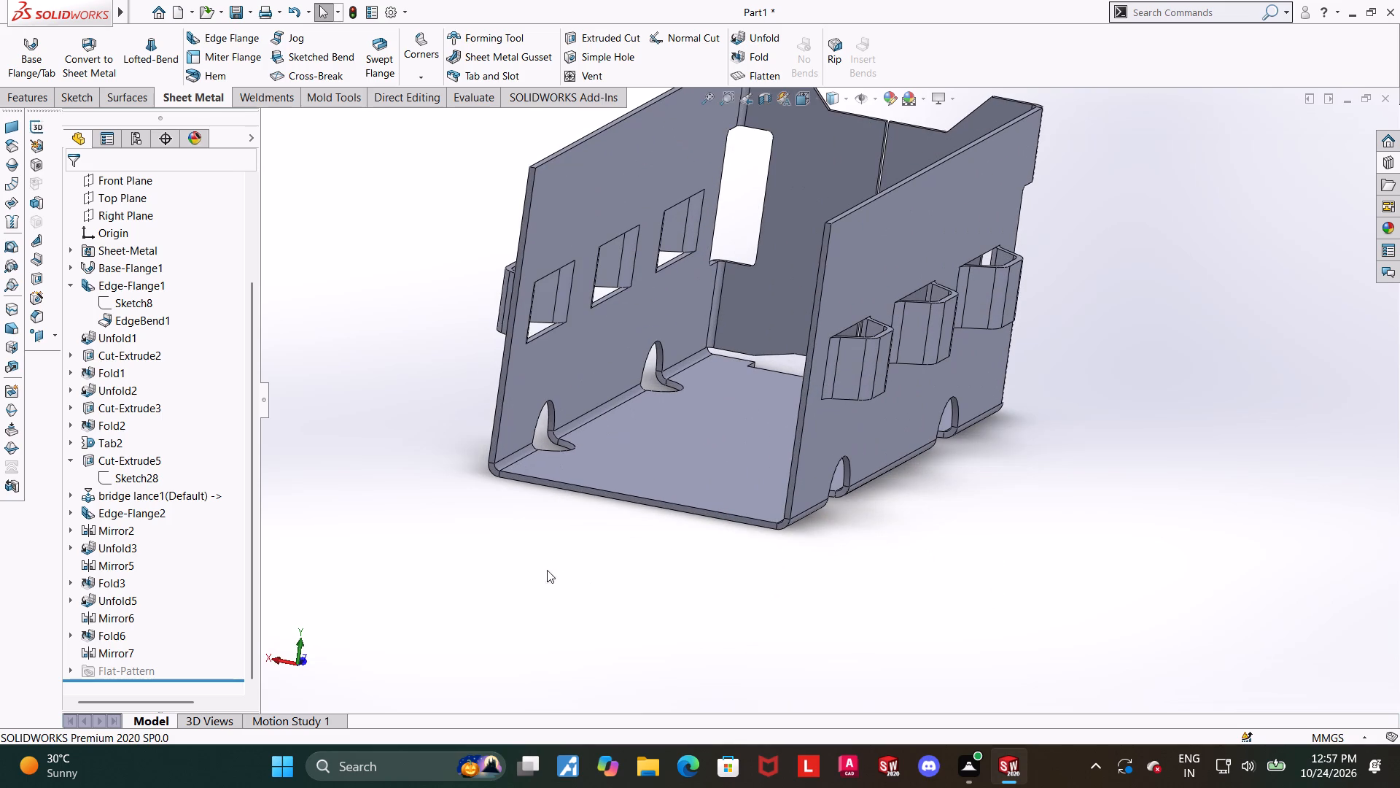
{"action": "middle_click", "coordinate": [595, 583]}
{"action": "scroll", "coordinate": [680, 503], "scroll_direction": "down", "scroll_amount": 2}
{"action": "scroll", "coordinate": [758, 480], "scroll_direction": "down", "scroll_amount": 1}
{"action": "scroll", "coordinate": [966, 560], "scroll_direction": "down", "scroll_amount": 1}
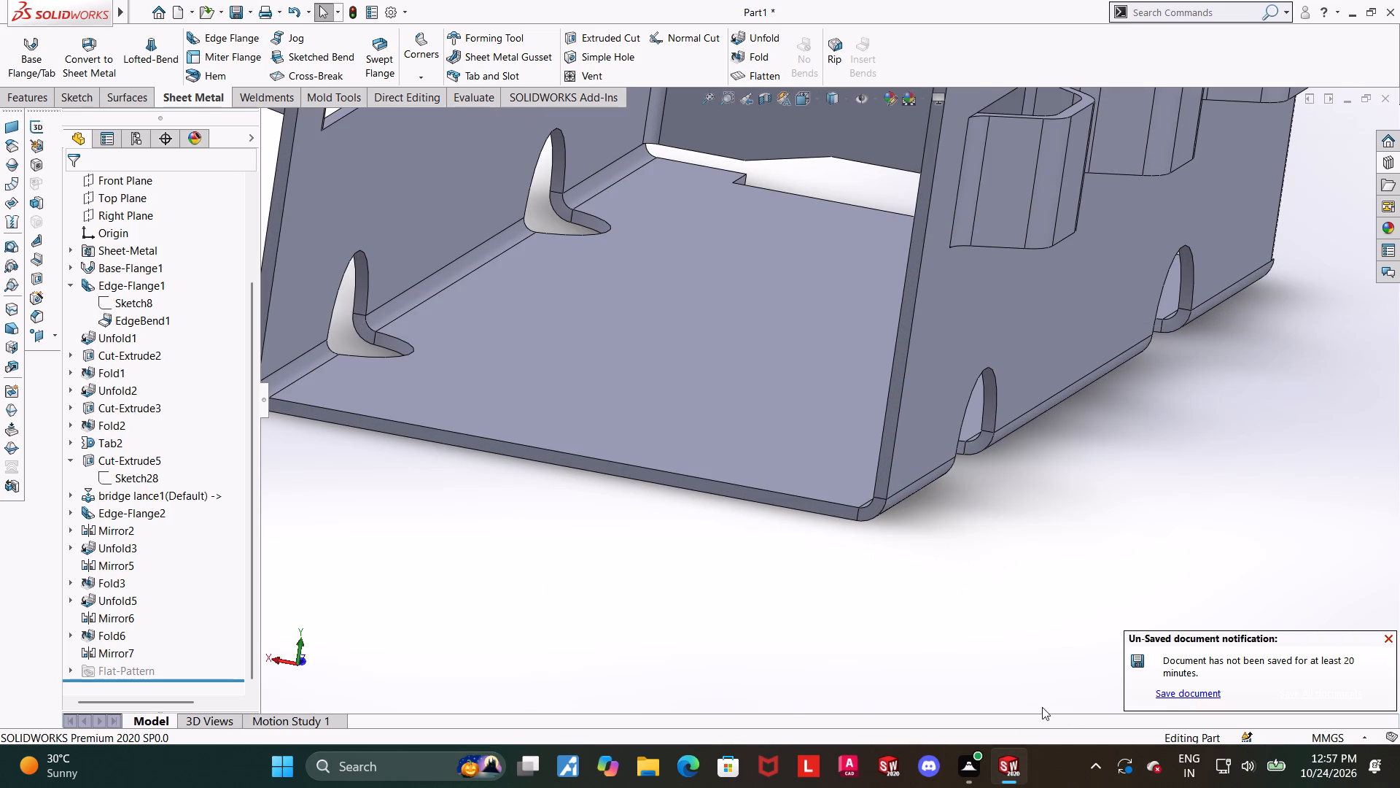
Save the part document.
{"action": "left_click", "coordinate": [1166, 690]}
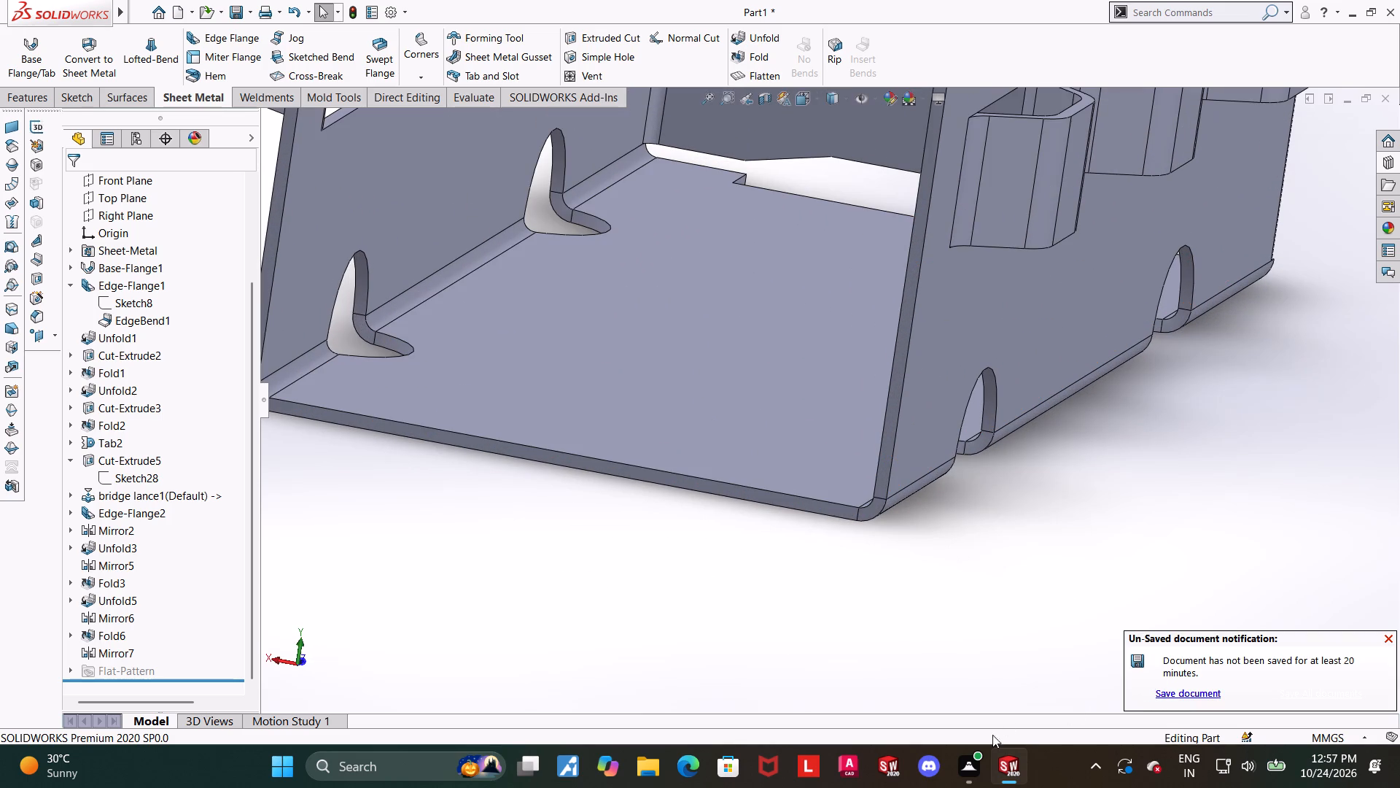
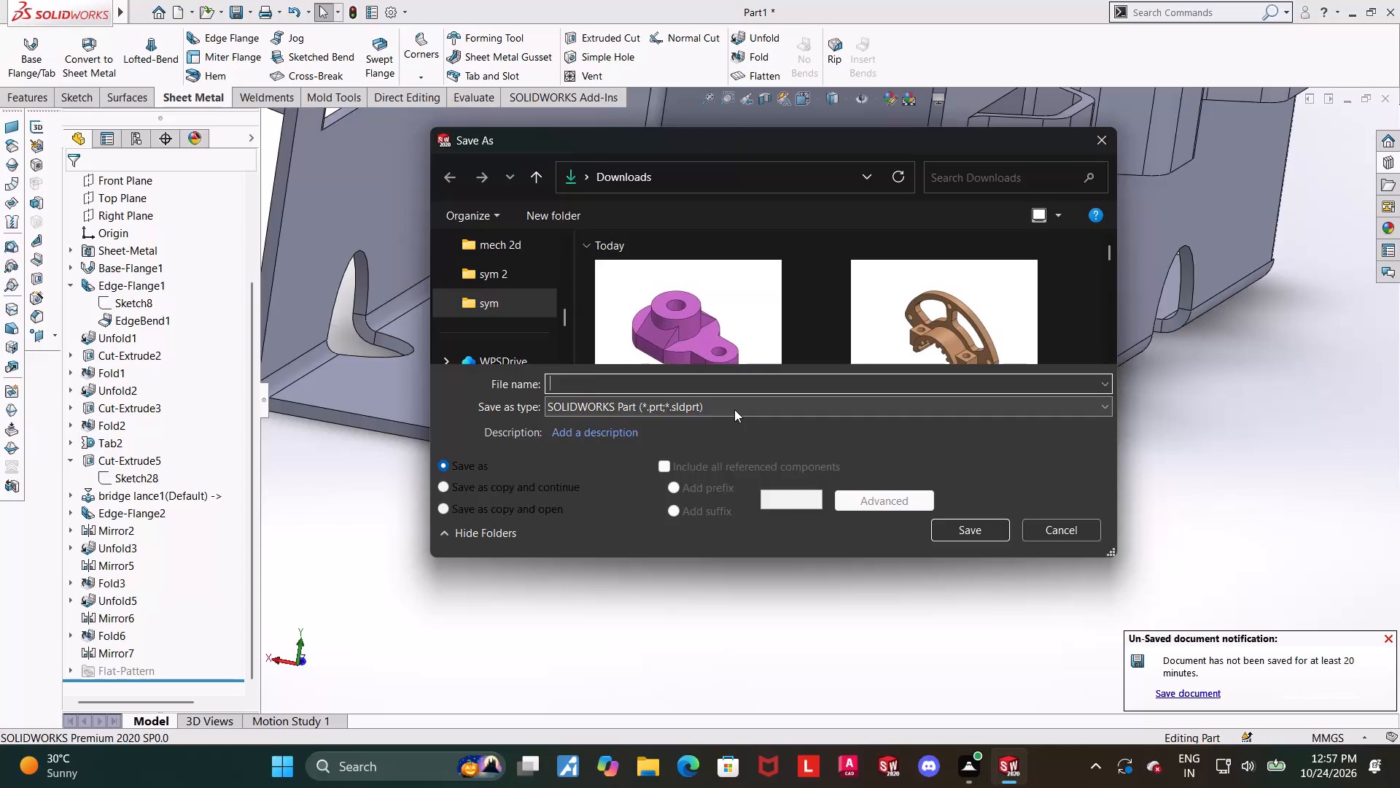
Save the part in Downloads under the file name "interlocking vent channel bracket".
{"action": "type", "text": "interlocking e"}
{"action": "key", "text": "BackSpace"}
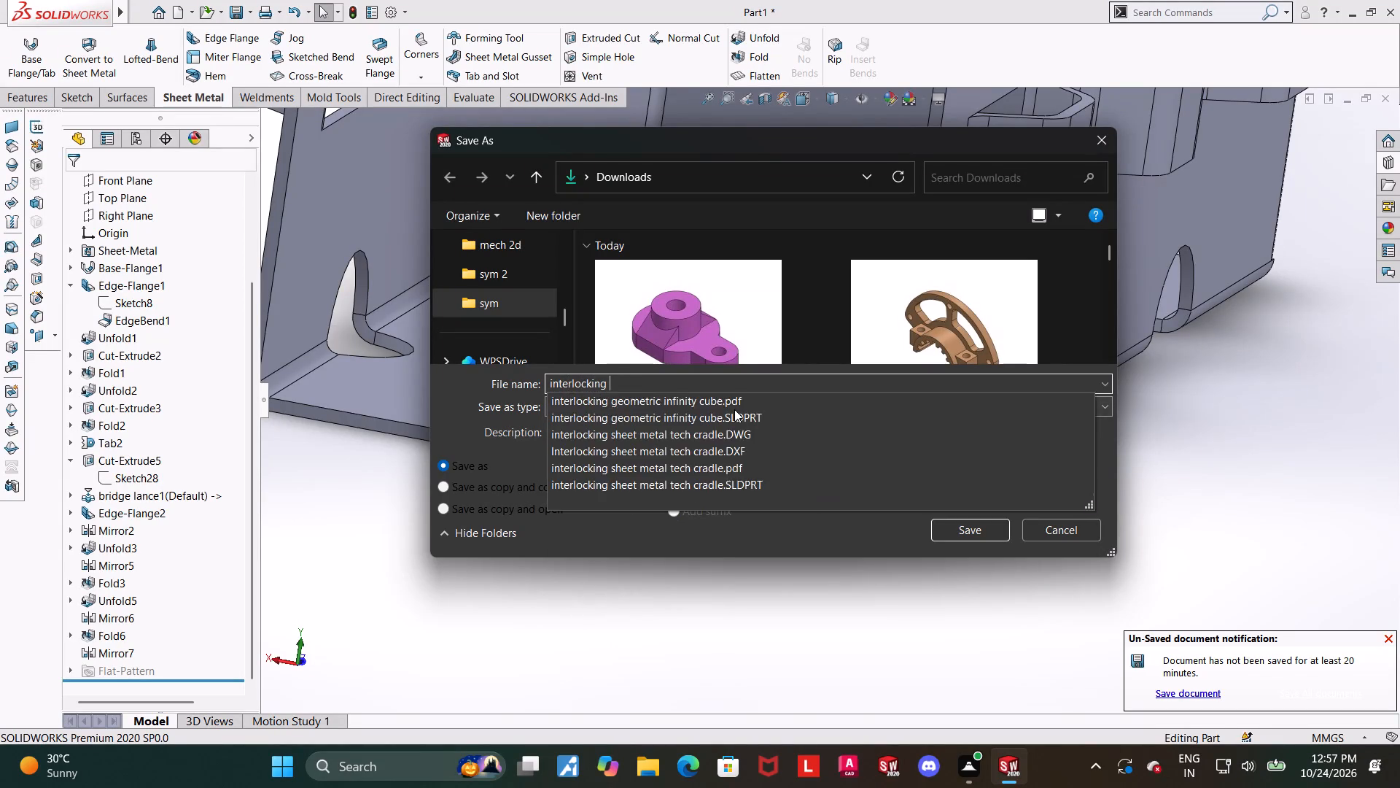
{"action": "type", "text": "vent channel bracket"}
{"action": "key", "text": "Return"}
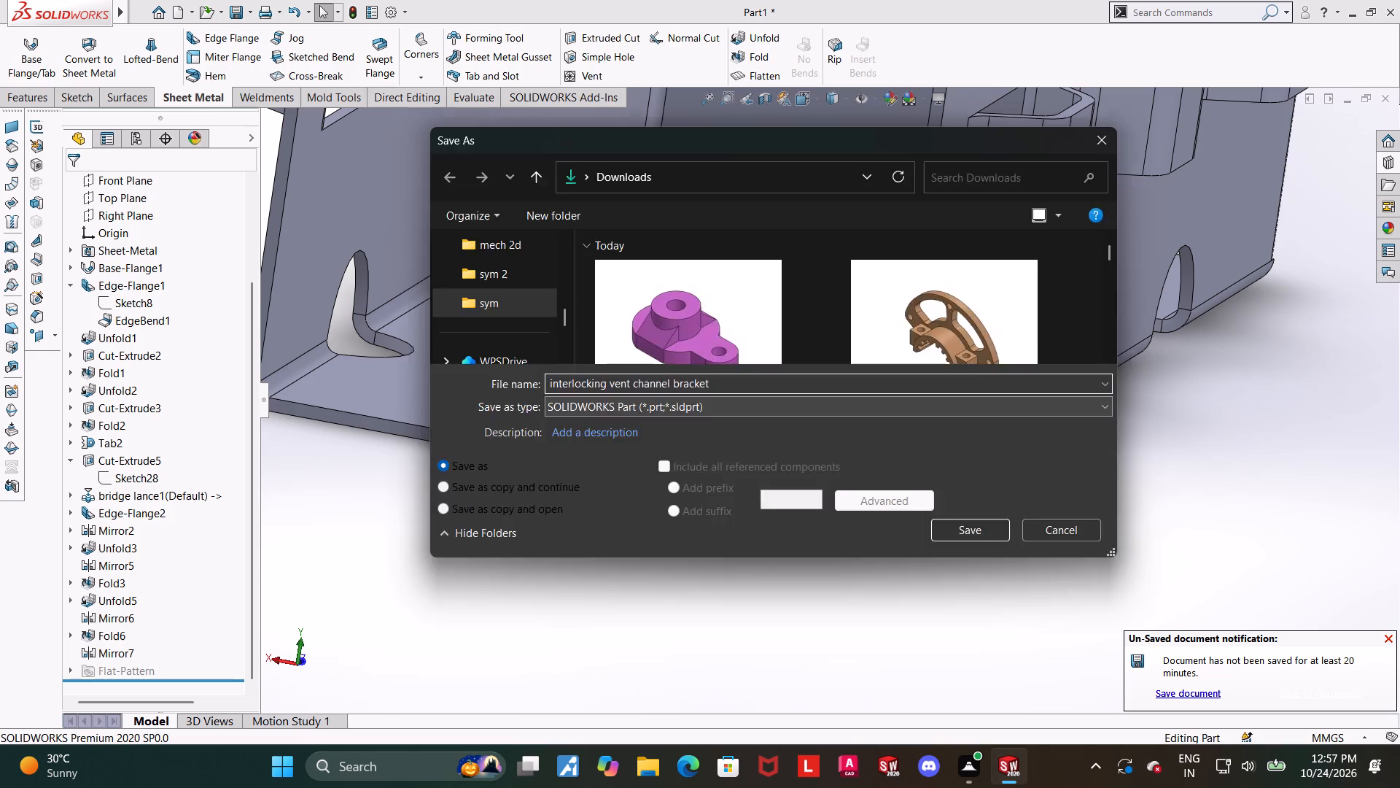
Place a 90° edge flange 10 mm long, pointing downward, on the open-end edge of the bracket's base plate, and view it from the back.
{"action": "scroll", "coordinate": [646, 542], "scroll_direction": "up", "scroll_amount": 2}
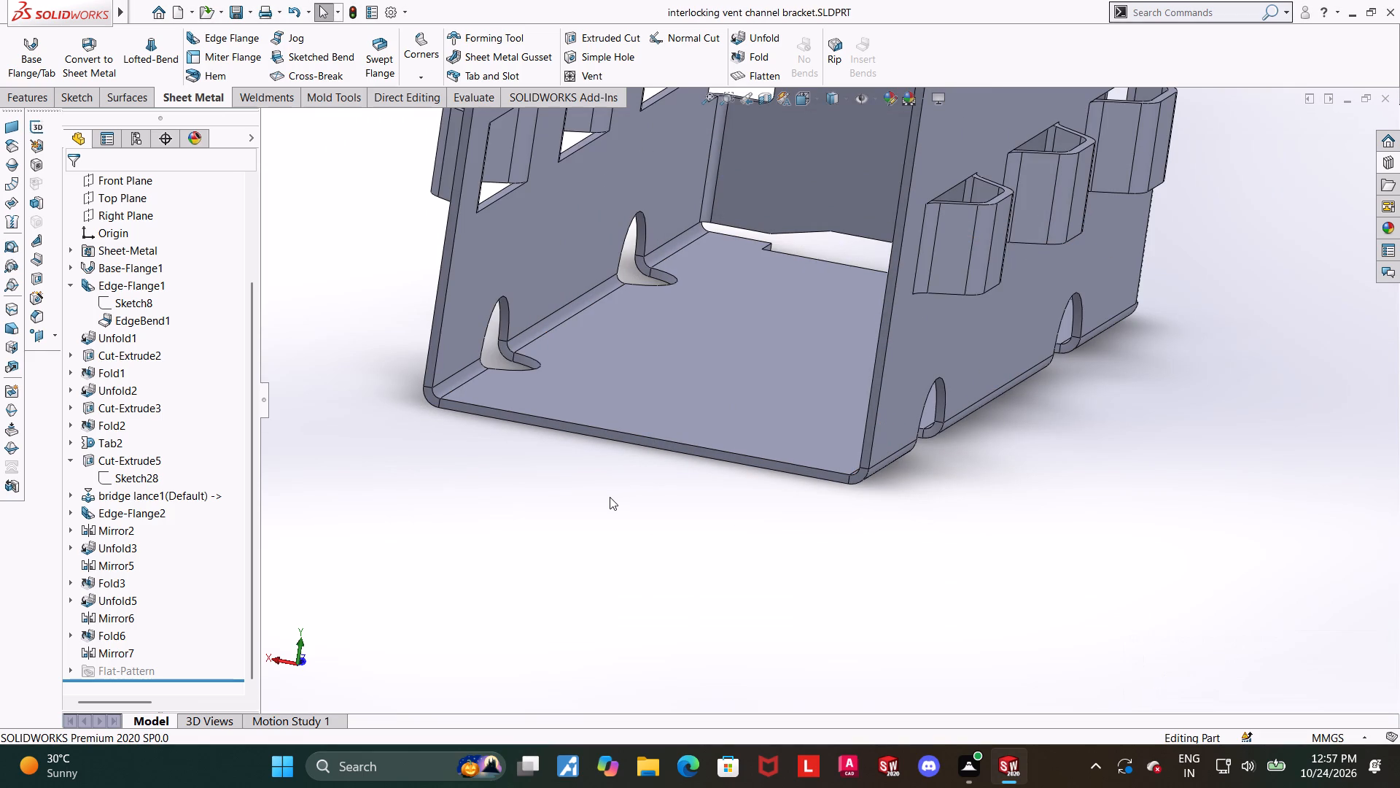
{"action": "scroll", "coordinate": [633, 506], "scroll_direction": "up", "scroll_amount": 2}
{"action": "scroll", "coordinate": [806, 482], "scroll_direction": "down", "scroll_amount": 1}
{"action": "scroll", "coordinate": [792, 390], "scroll_direction": "down", "scroll_amount": 1}
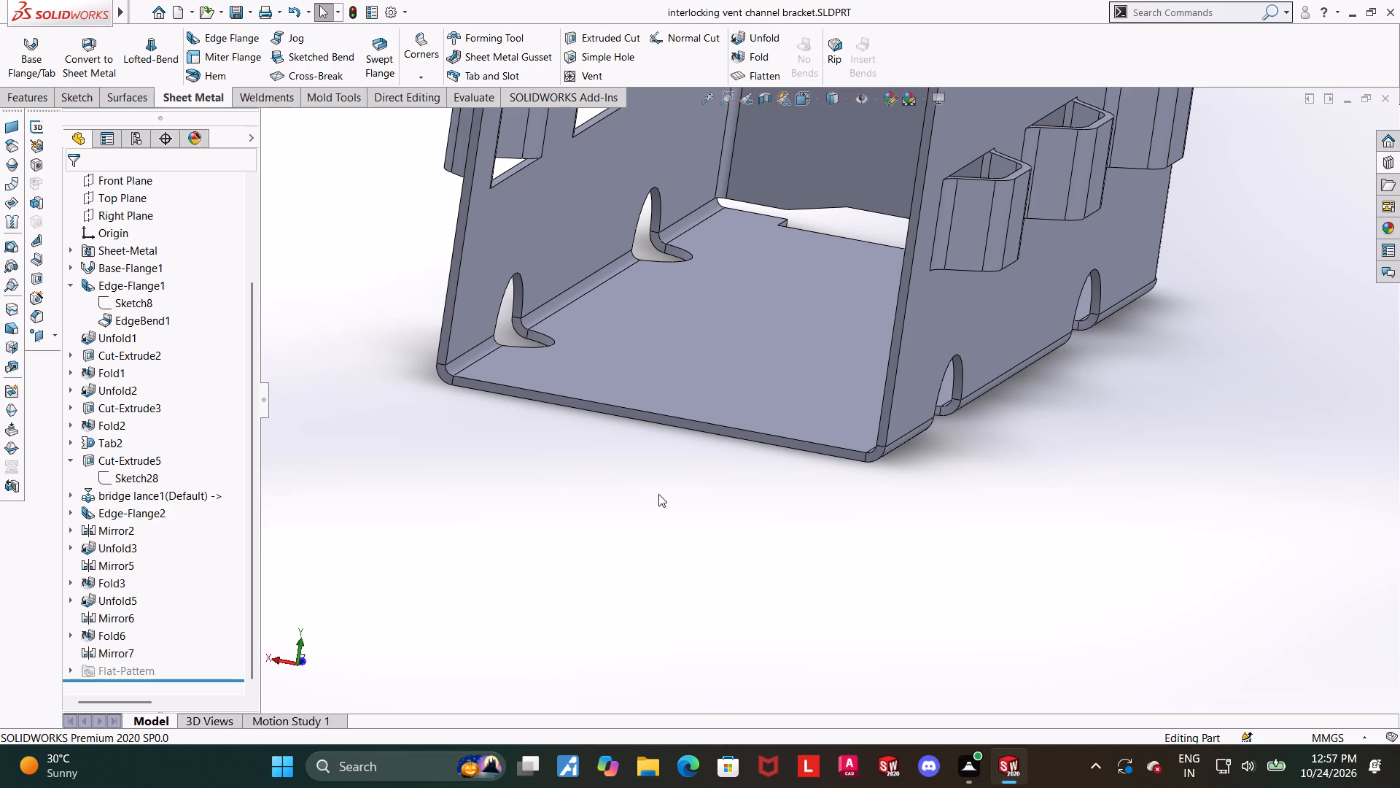
{"action": "scroll", "coordinate": [667, 509], "scroll_direction": "up", "scroll_amount": 1}
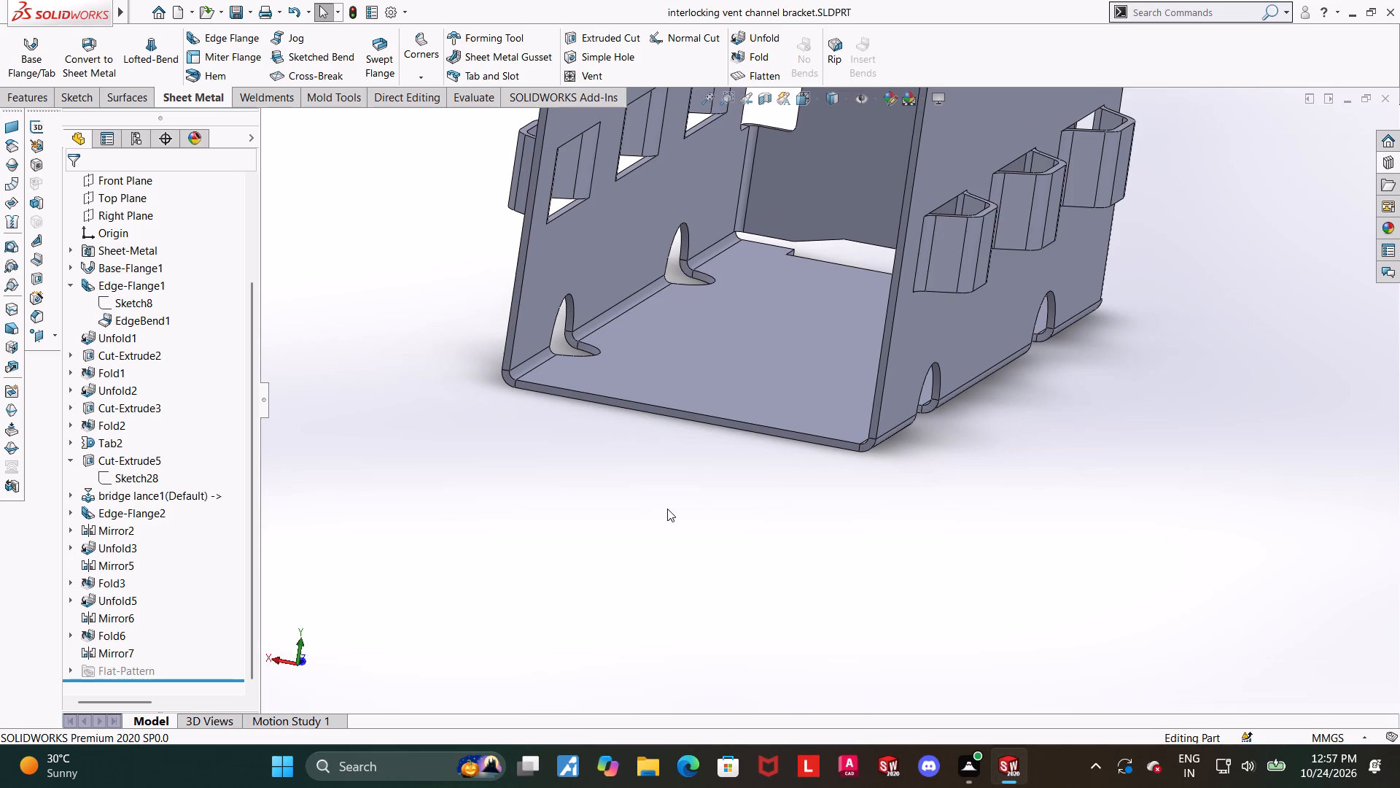
{"action": "left_click", "coordinate": [243, 36]}
{"action": "left_click", "coordinate": [673, 409]}
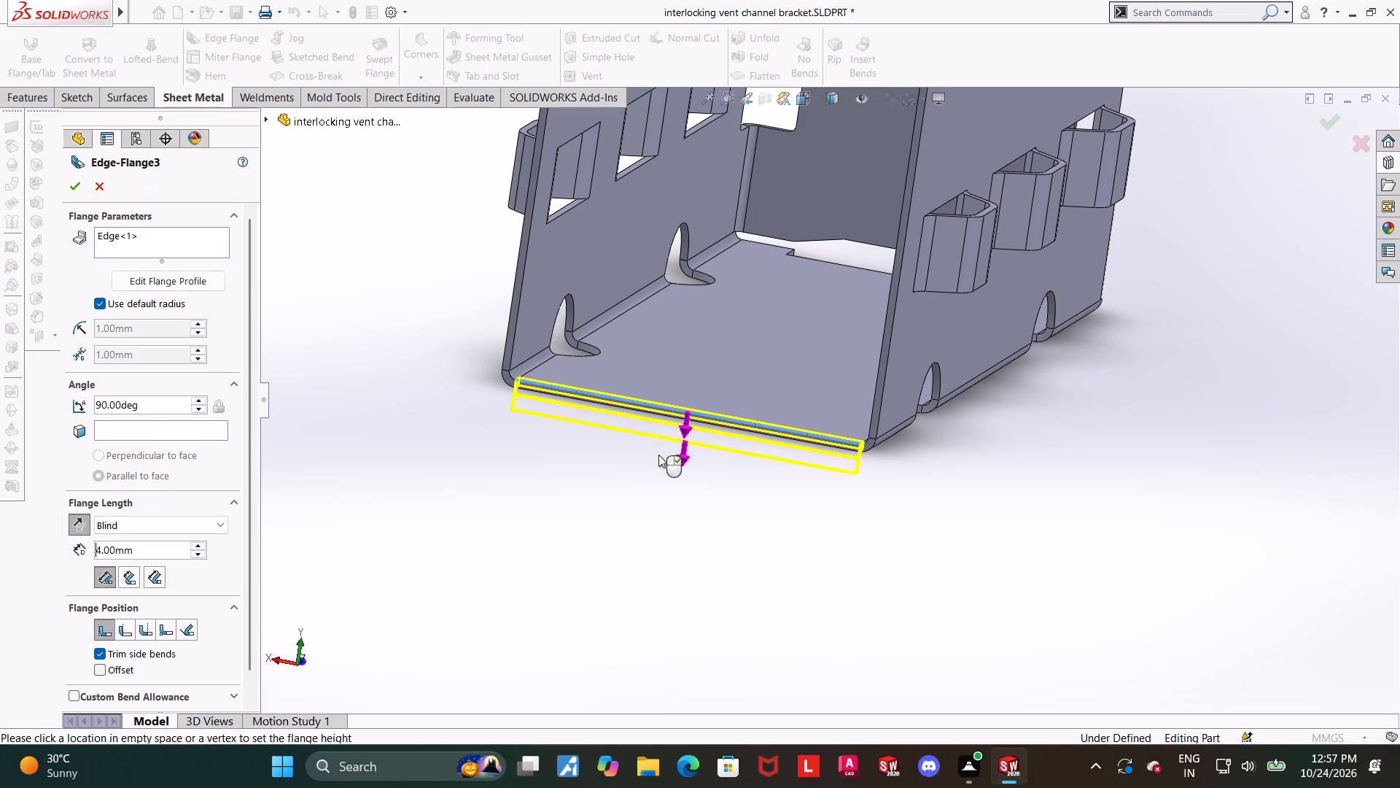
{"action": "left_click", "coordinate": [658, 488]}
{"action": "left_click", "coordinate": [803, 106]}
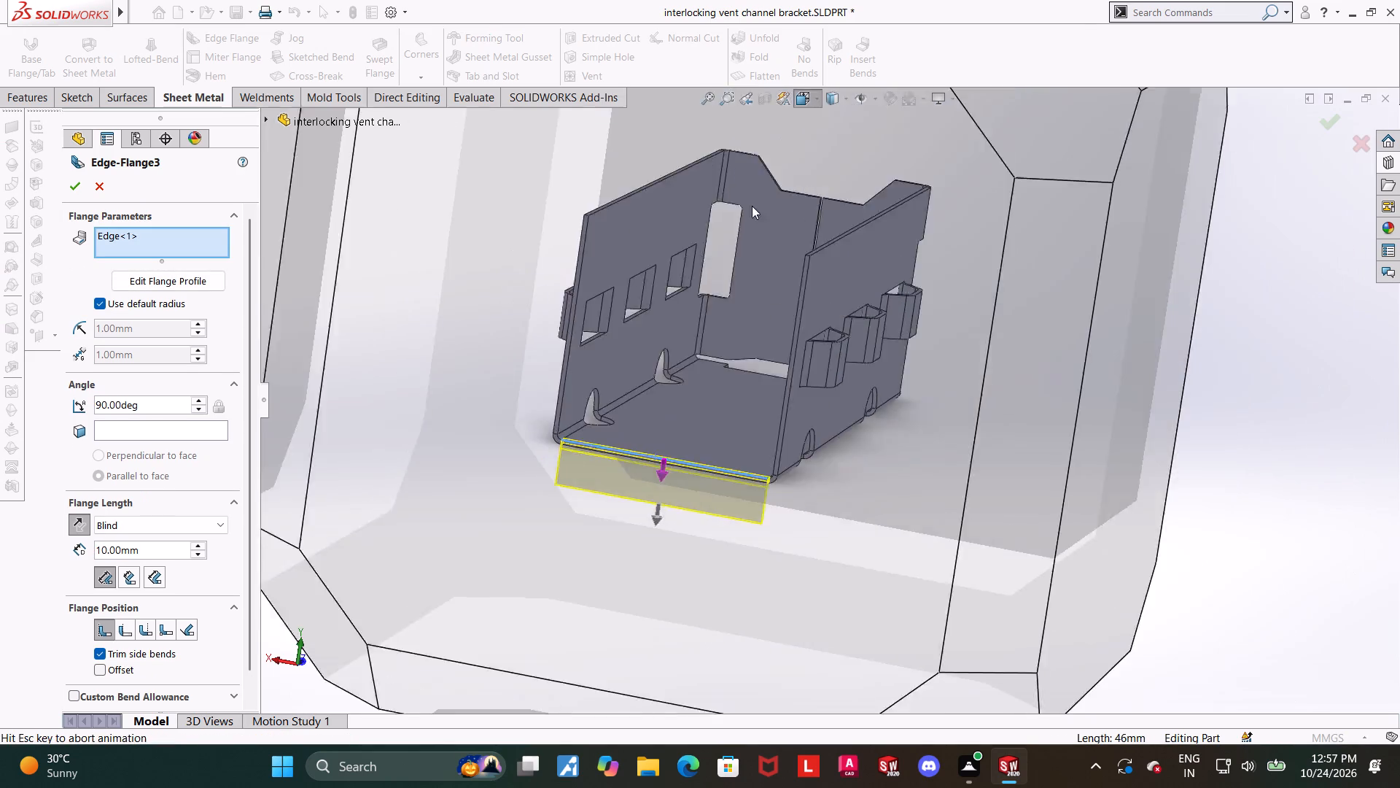
{"action": "left_click", "coordinate": [580, 558]}
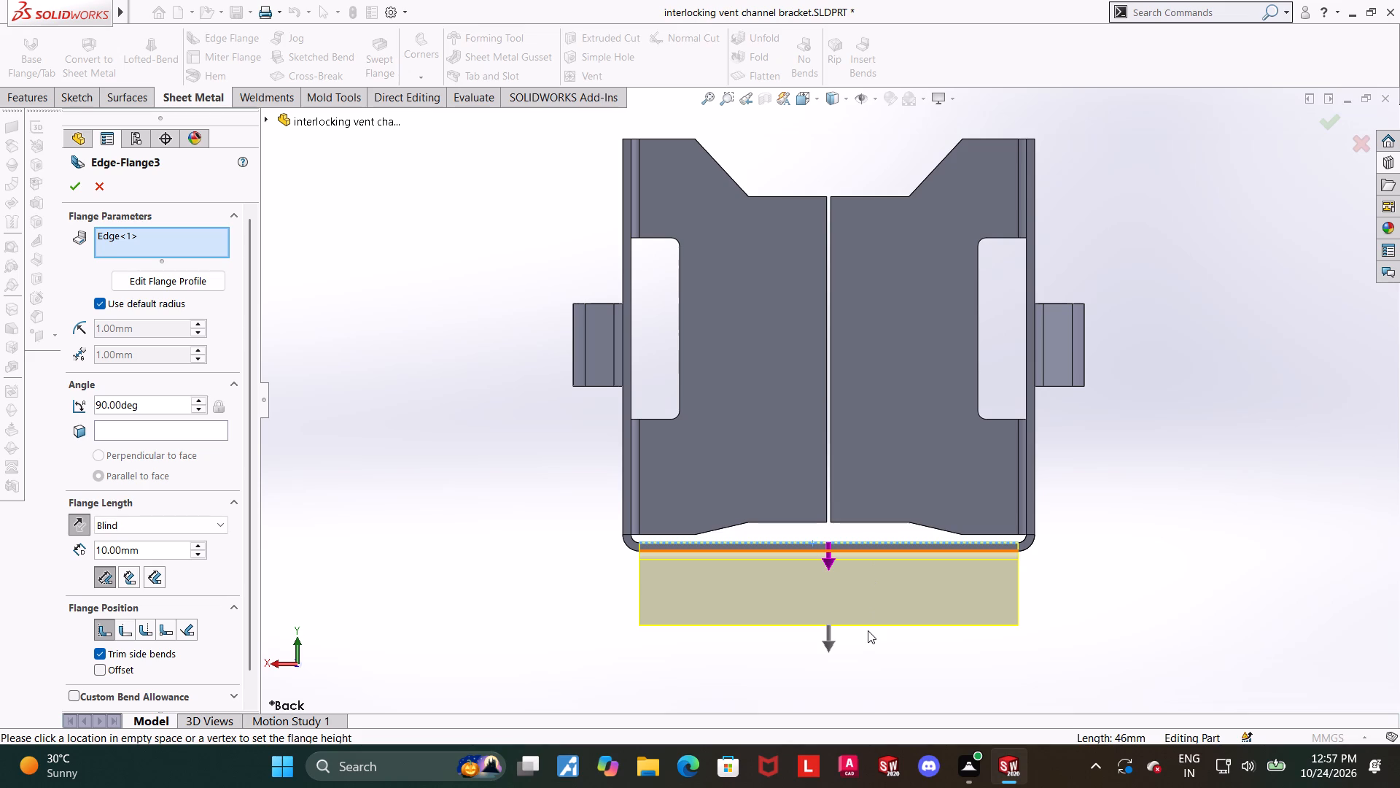
{"action": "scroll", "coordinate": [888, 612], "scroll_direction": "up", "scroll_amount": 2}
{"action": "scroll", "coordinate": [892, 616], "scroll_direction": "down", "scroll_amount": 2}
Open the new flange's profile for editing and dimension the height between its attachment edge and its lower line.
{"action": "left_click", "coordinate": [149, 279]}
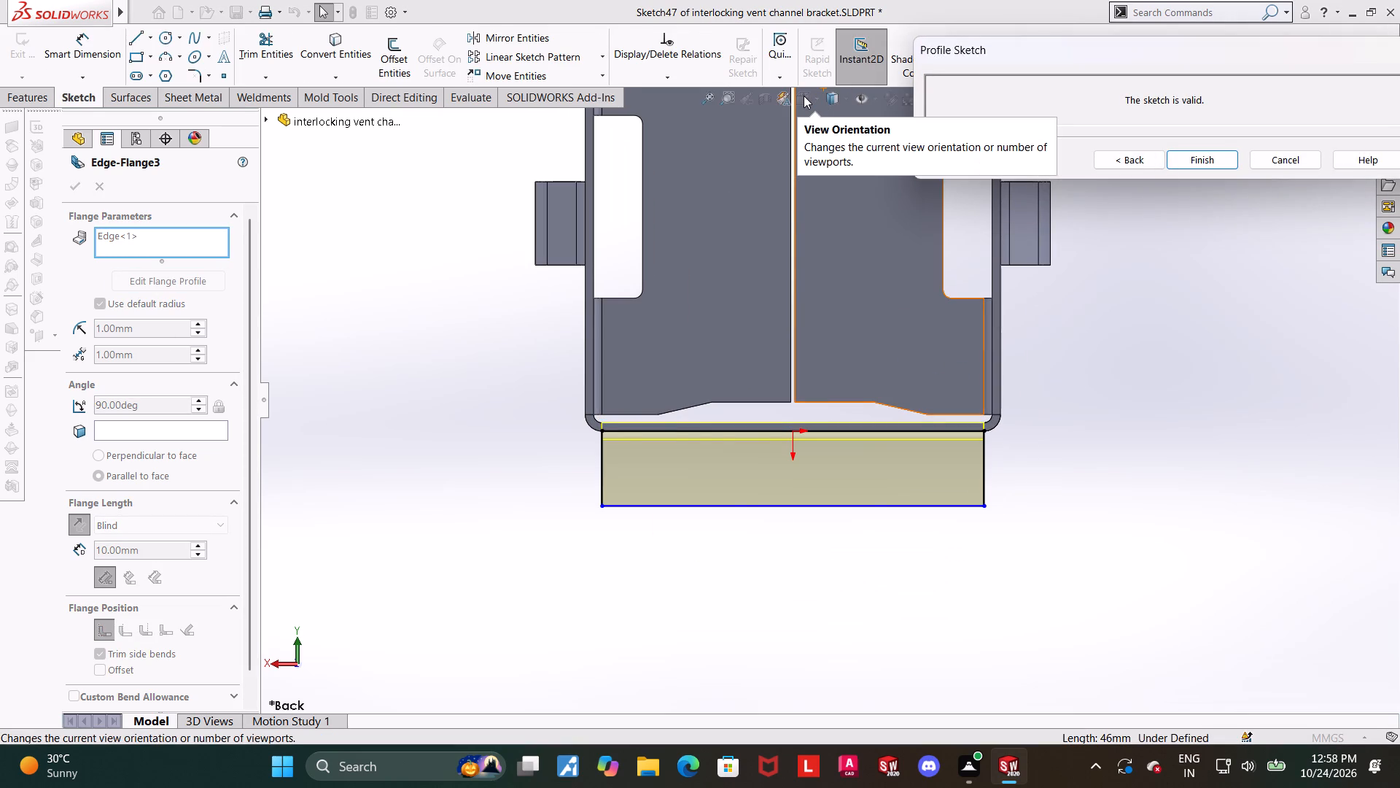
{"action": "scroll", "coordinate": [793, 125], "scroll_direction": "up", "scroll_amount": 1}
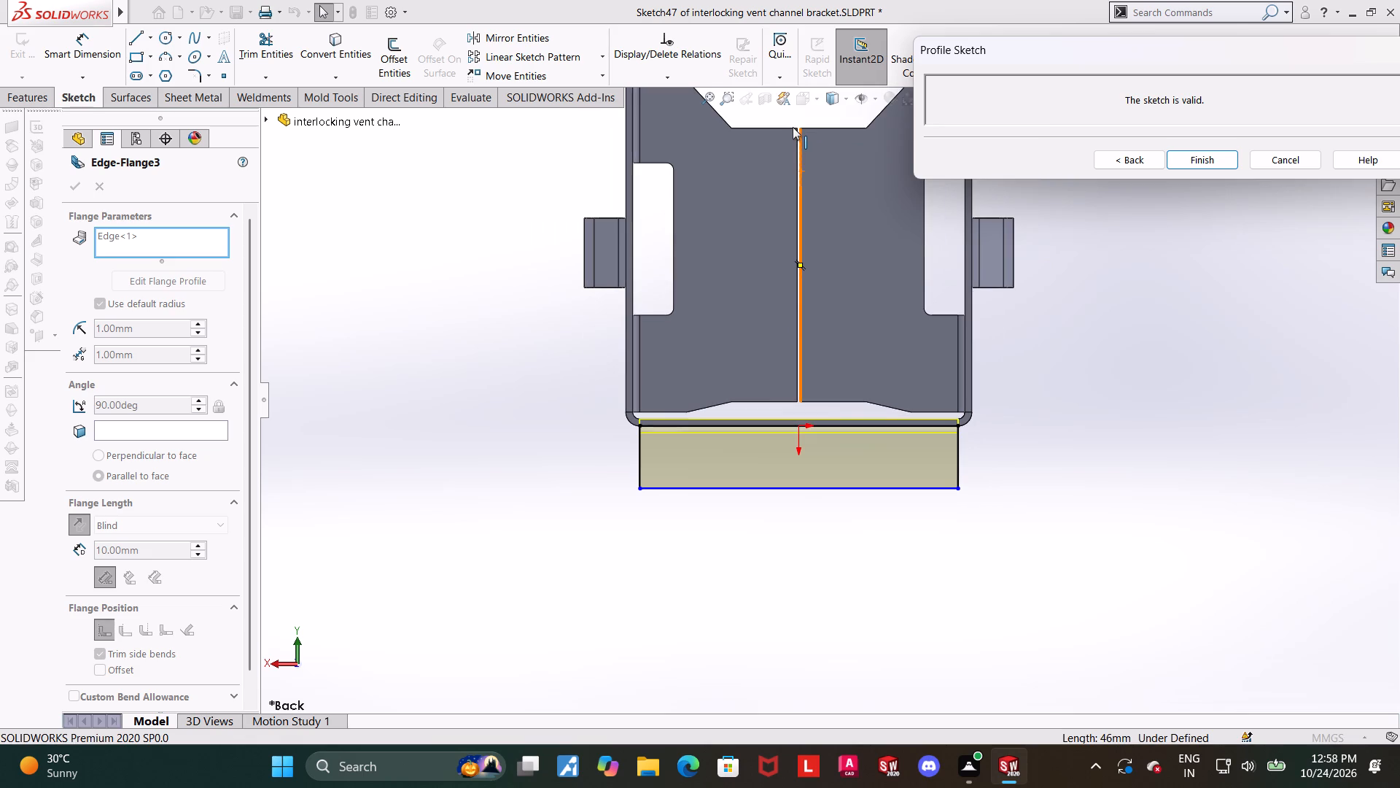
{"action": "scroll", "coordinate": [800, 258], "scroll_direction": "up", "scroll_amount": 2}
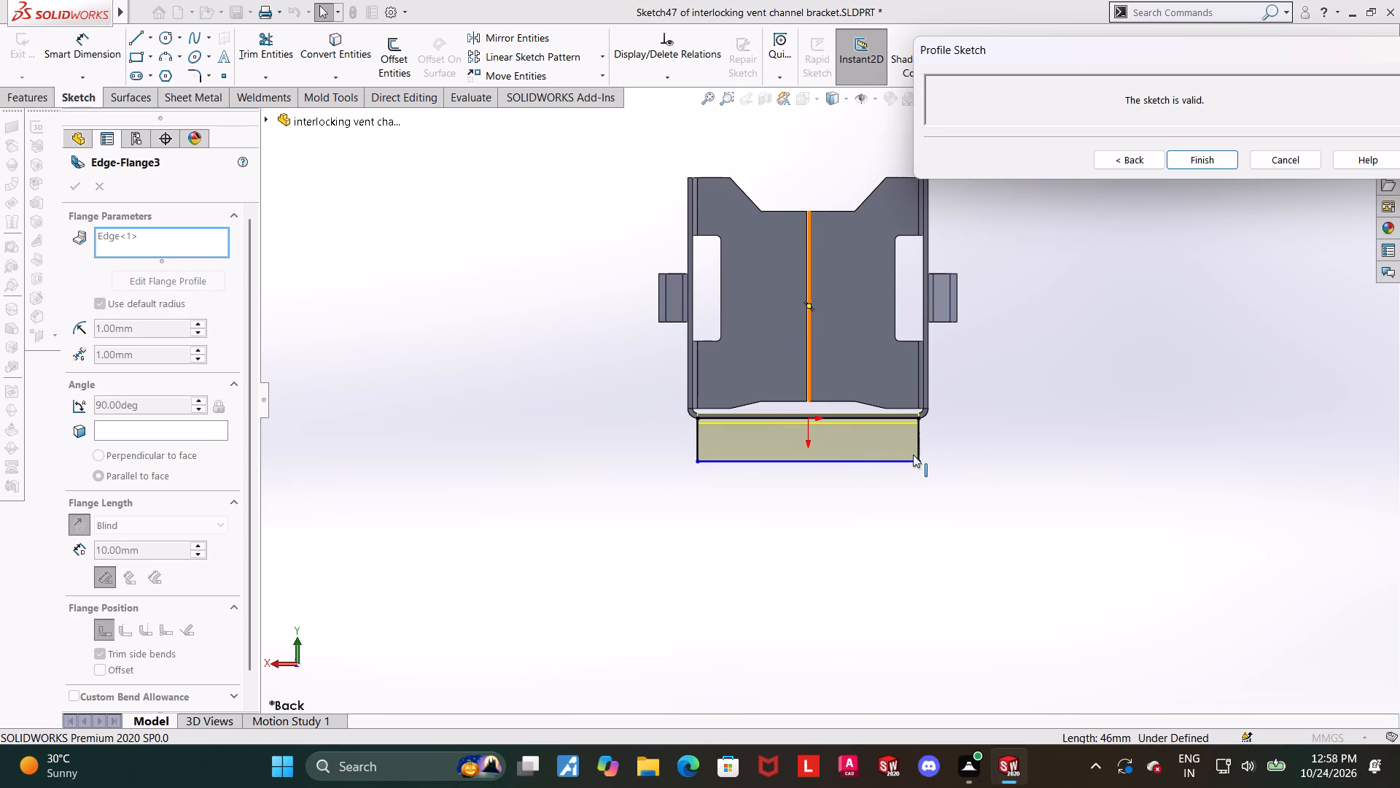
{"action": "scroll", "coordinate": [911, 455], "scroll_direction": "down", "scroll_amount": 1}
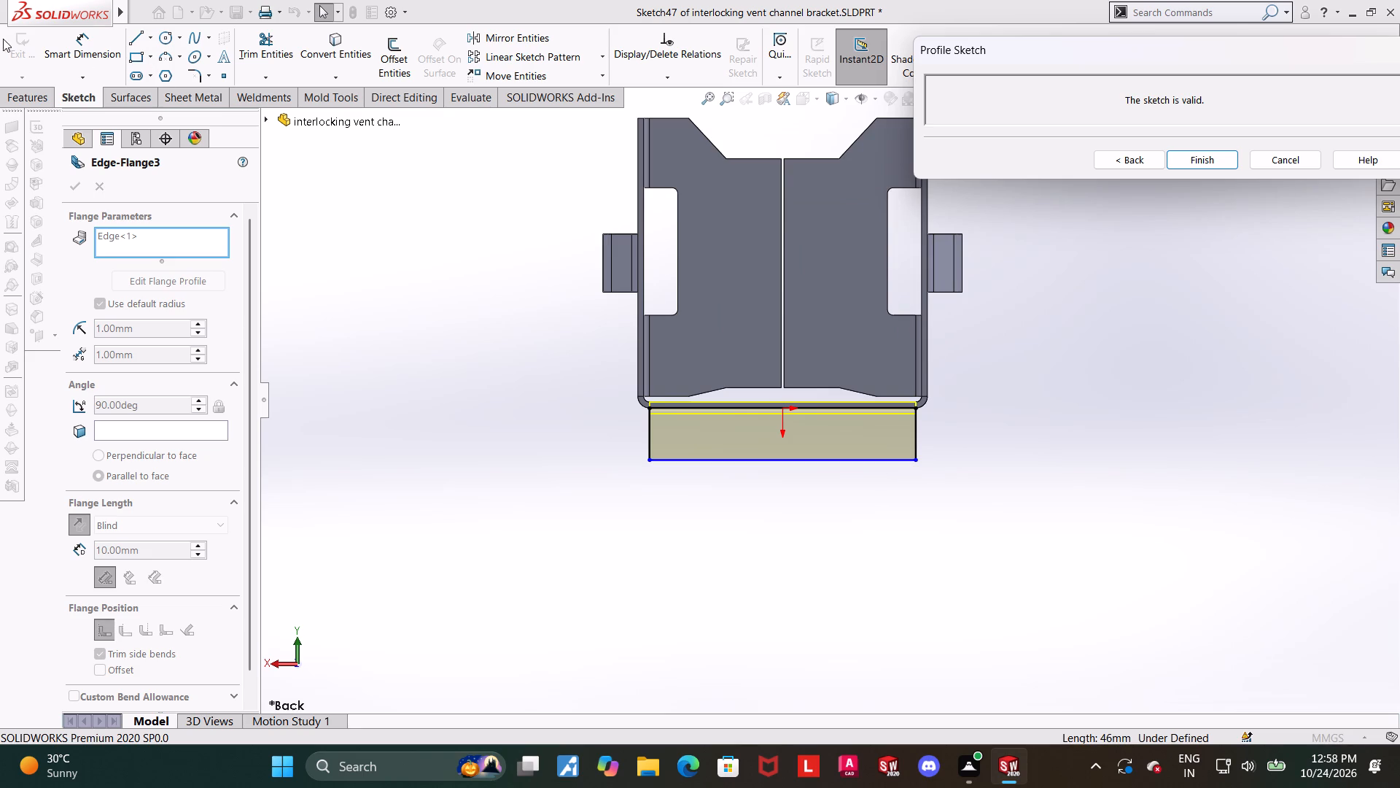
{"action": "left_click", "coordinate": [65, 38]}
{"action": "scroll", "coordinate": [889, 392], "scroll_direction": "down", "scroll_amount": 2}
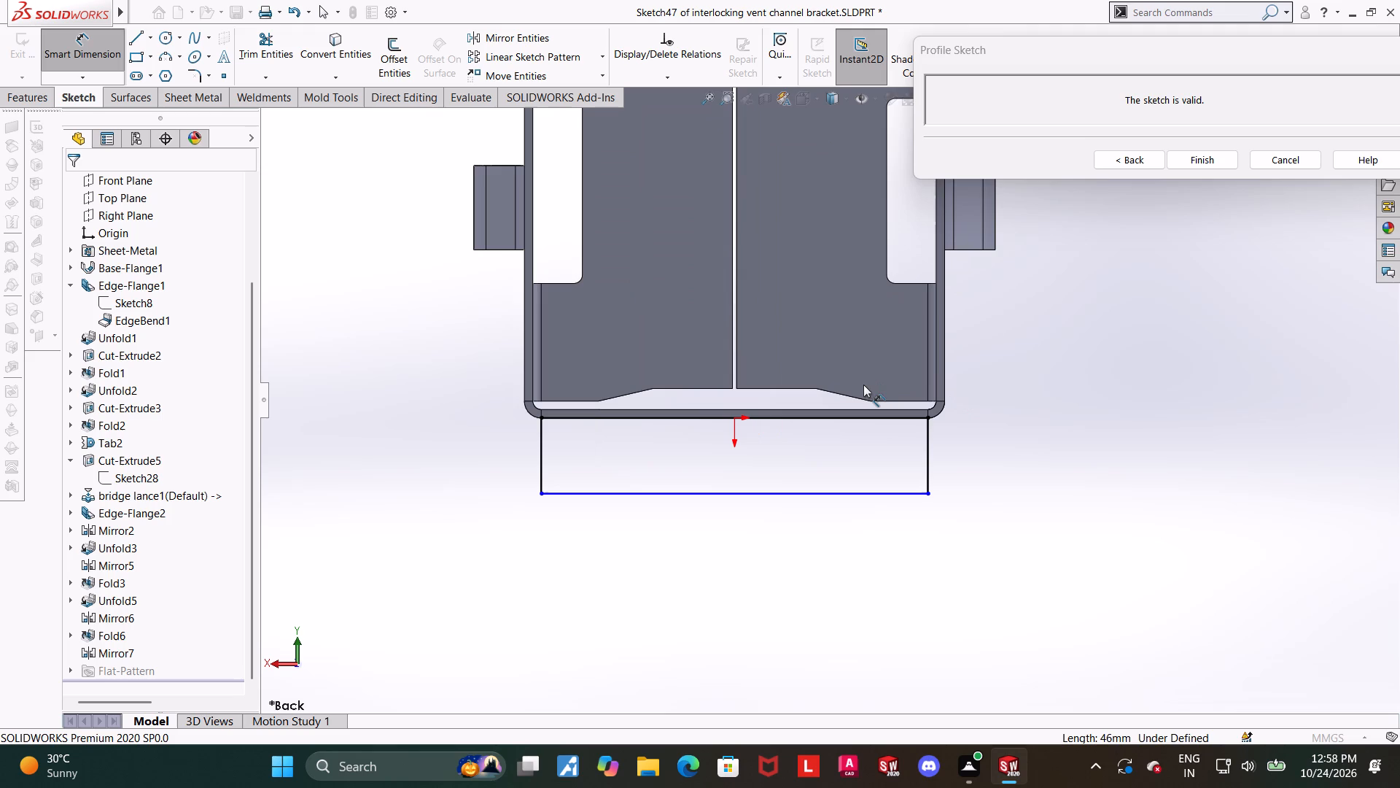
{"action": "scroll", "coordinate": [932, 387], "scroll_direction": "up", "scroll_amount": 1}
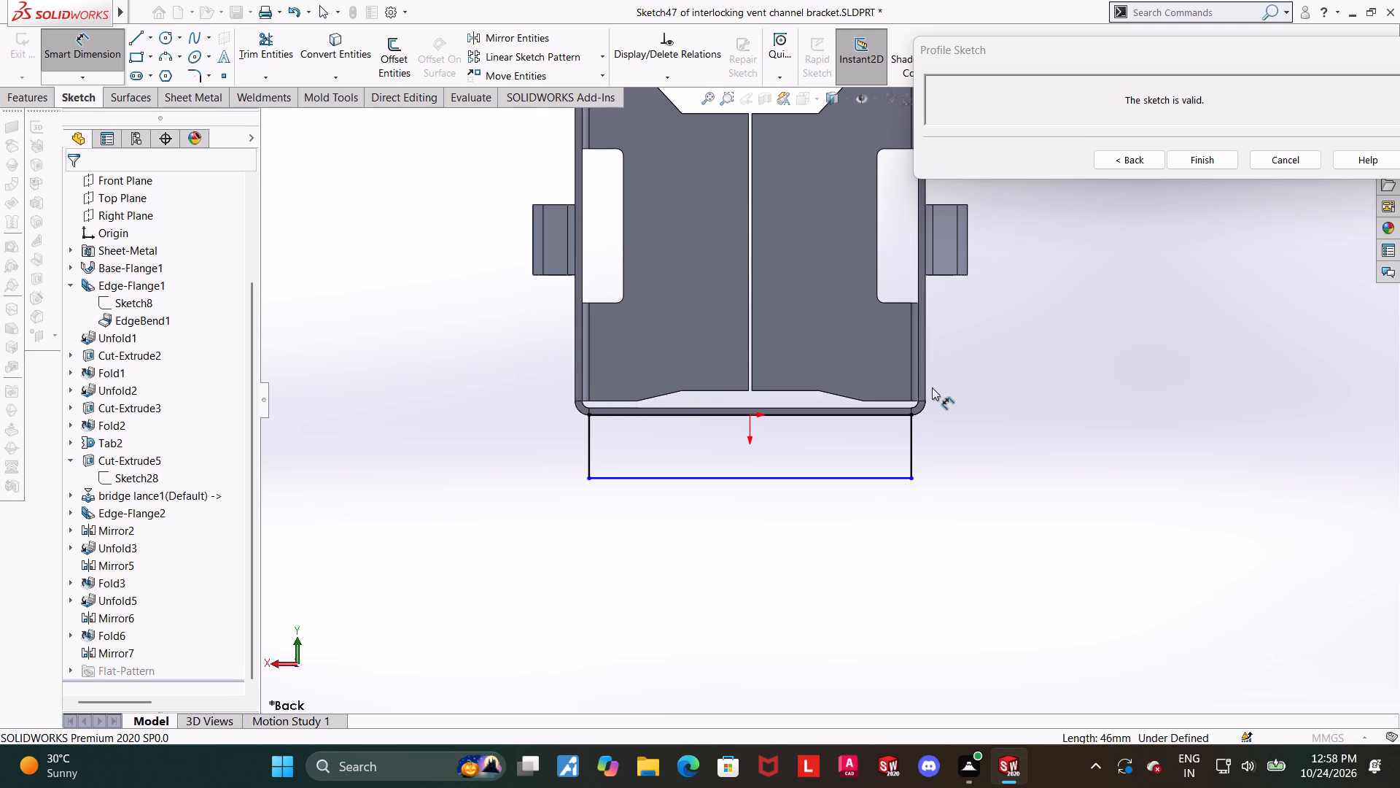
{"action": "scroll", "coordinate": [932, 387], "scroll_direction": "down", "scroll_amount": 1}
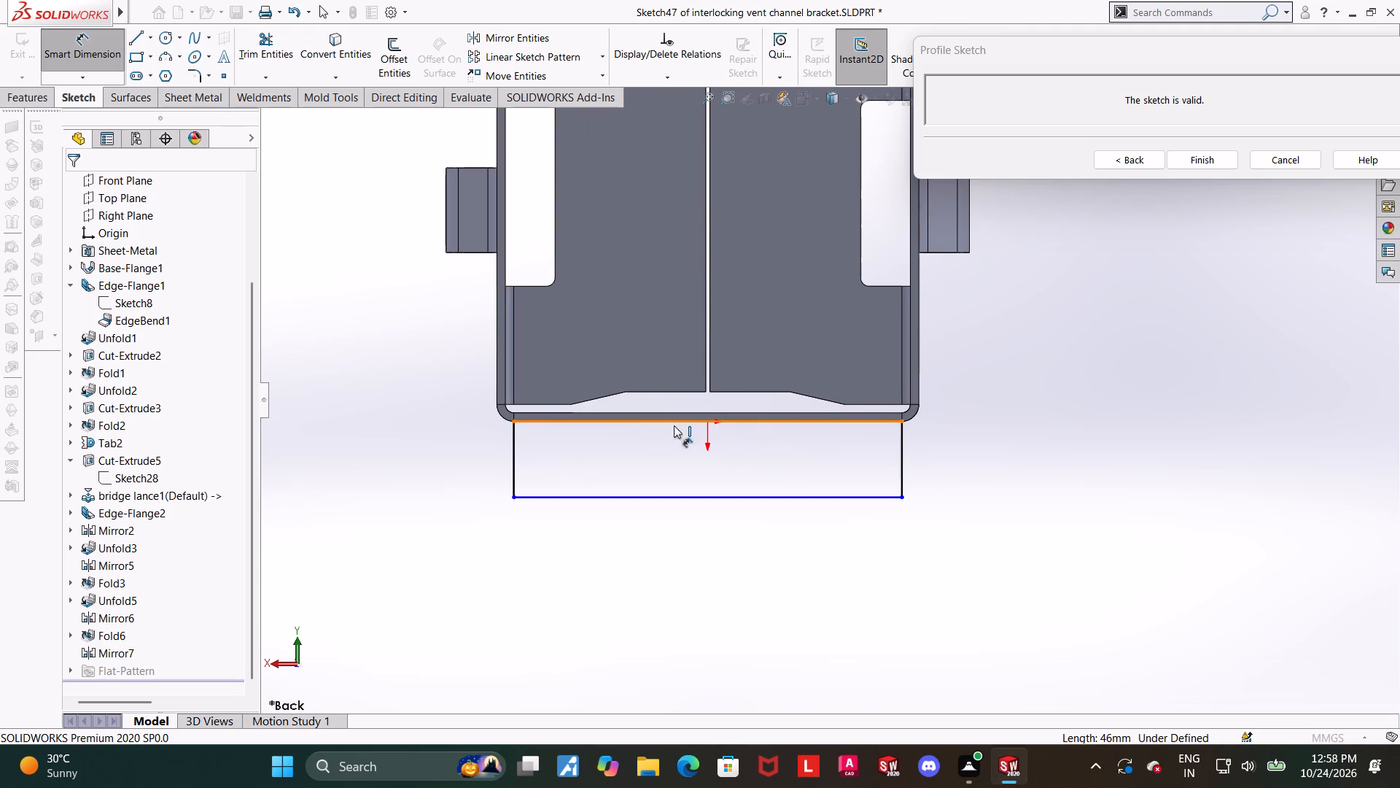
{"action": "scroll", "coordinate": [631, 430], "scroll_direction": "down", "scroll_amount": 1}
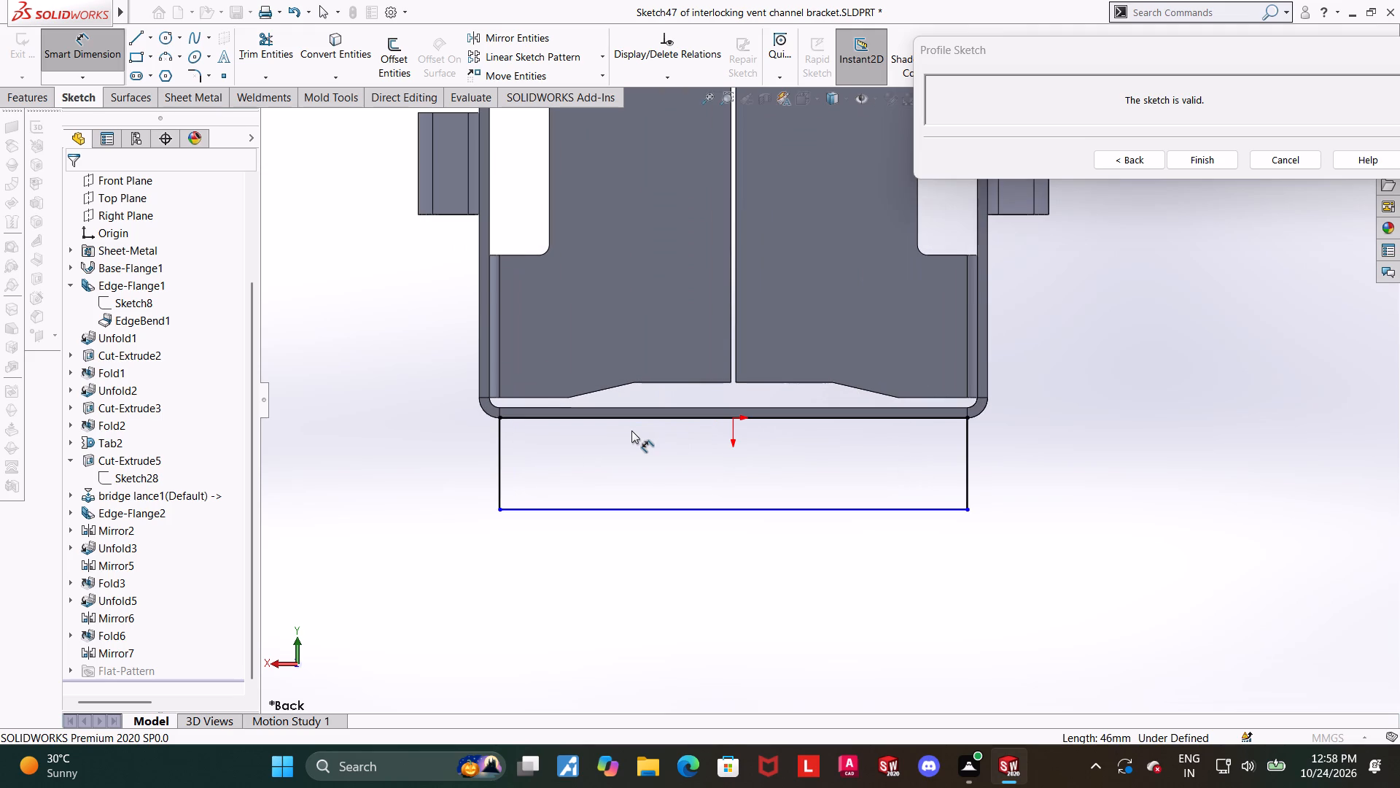
{"action": "left_click", "coordinate": [561, 418]}
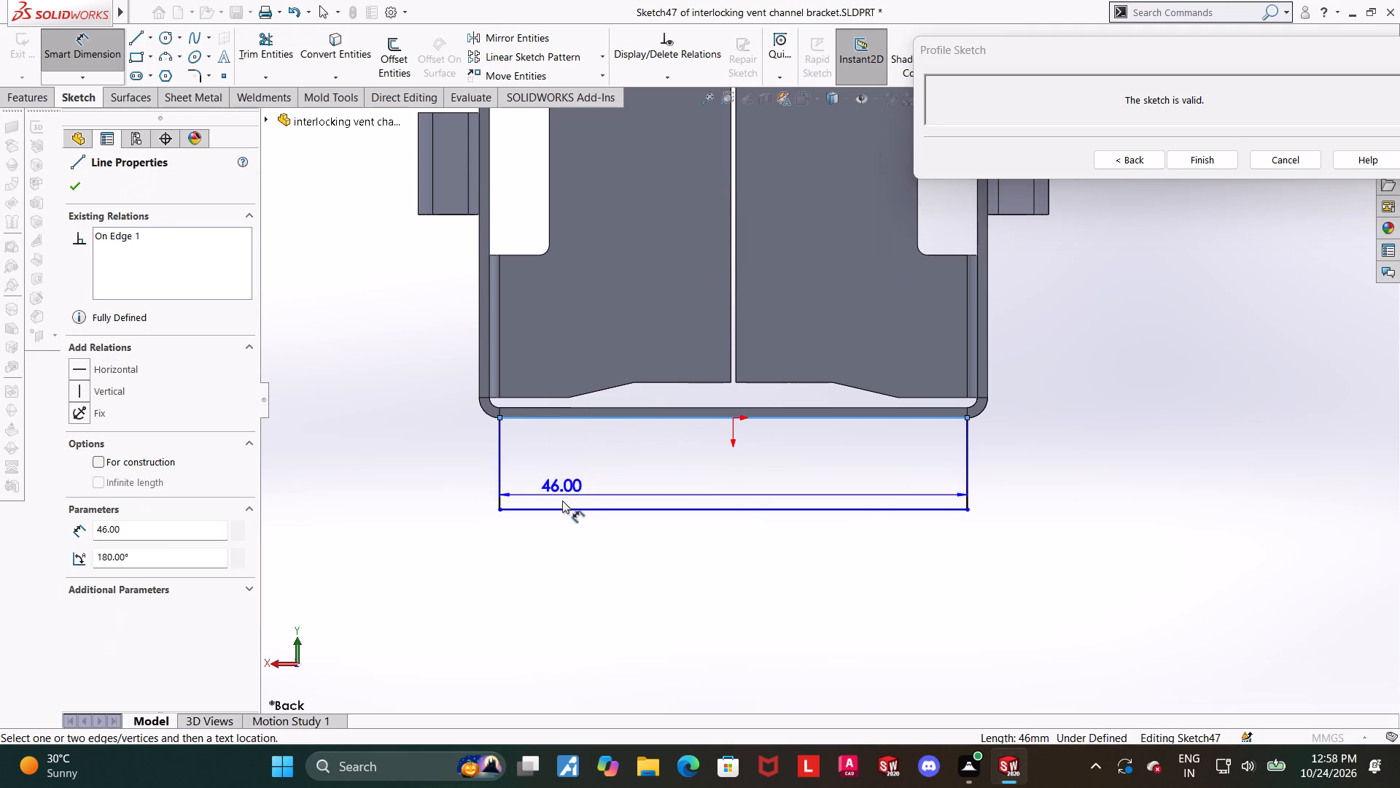
{"action": "left_click", "coordinate": [562, 509]}
{"action": "left_click", "coordinate": [324, 483]}
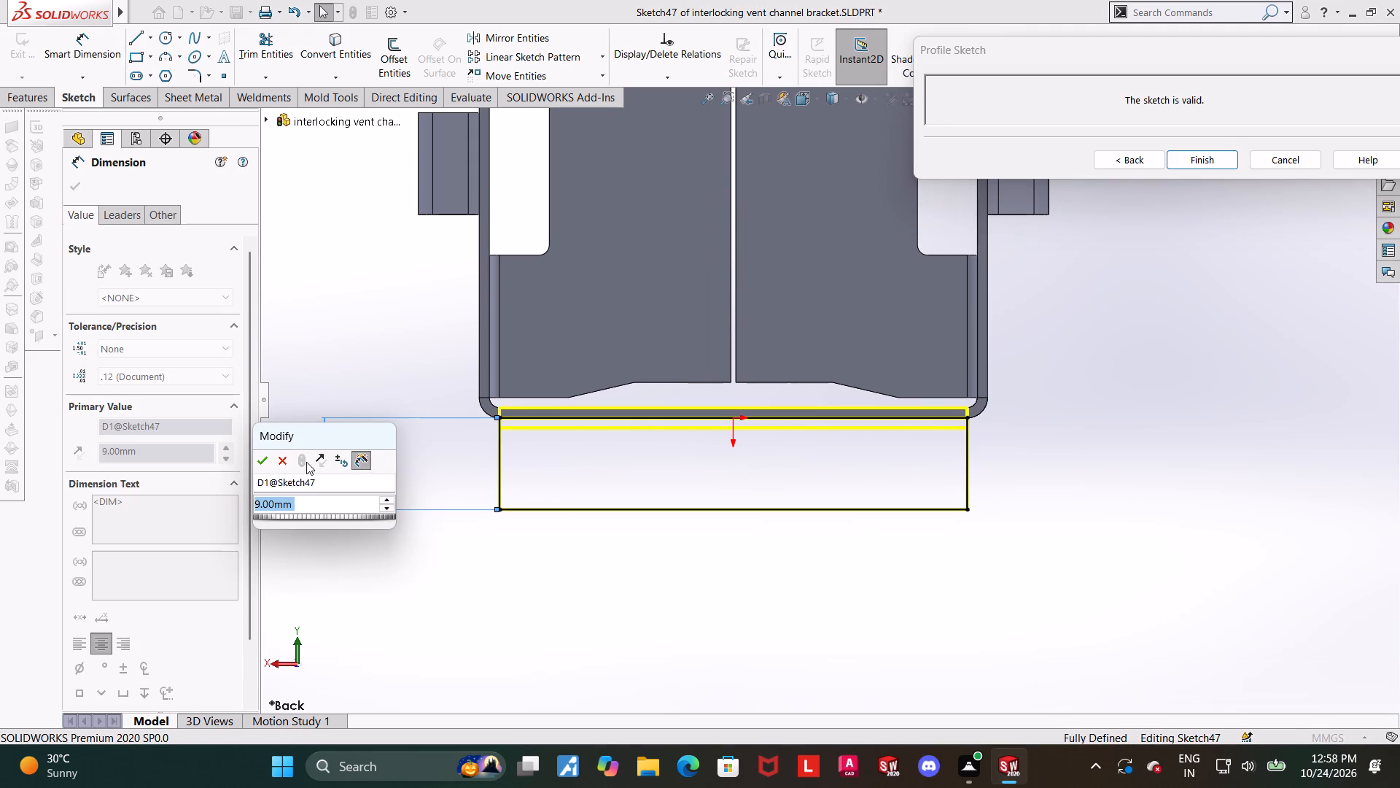
{"action": "left_click", "coordinate": [262, 460]}
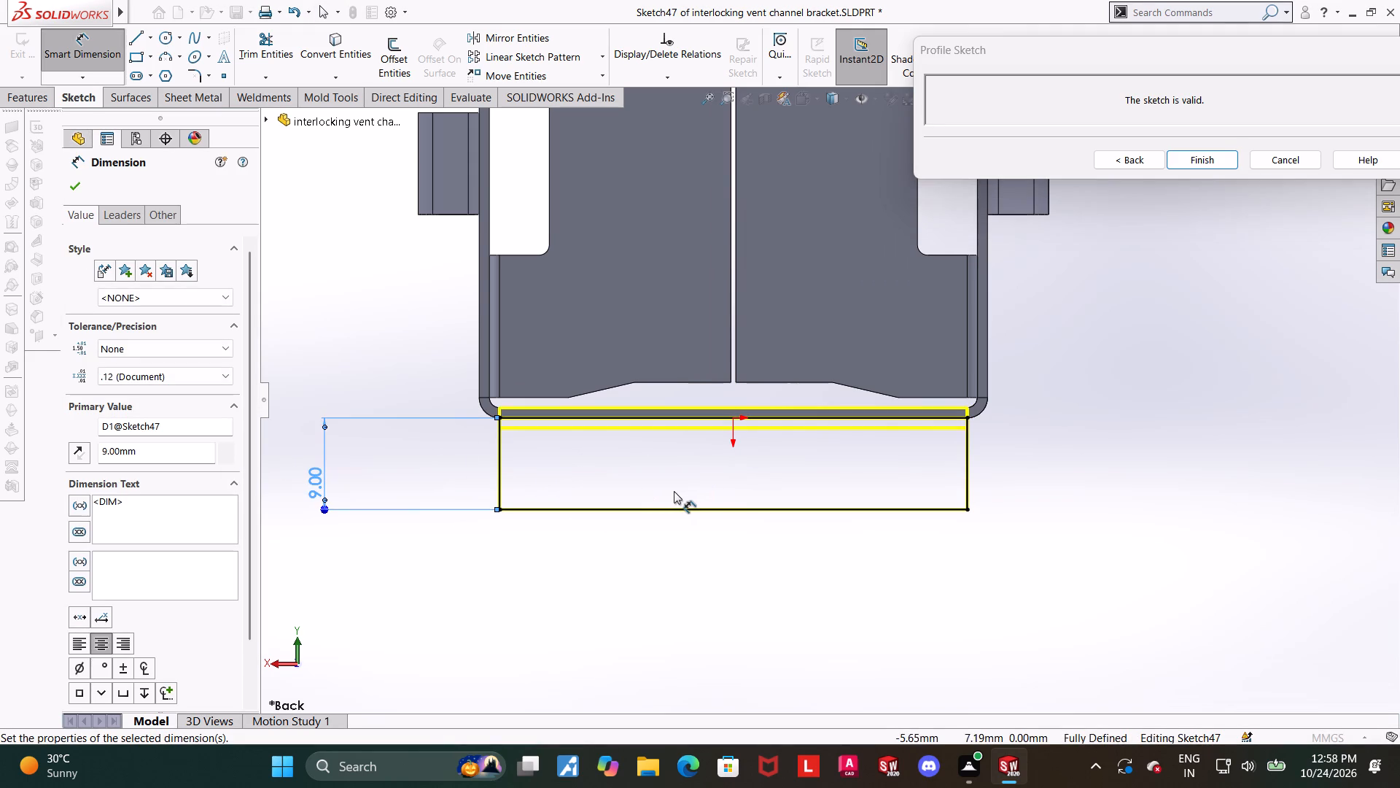
{"action": "key", "text": "Escape"}
{"action": "left_click", "coordinate": [77, 53]}
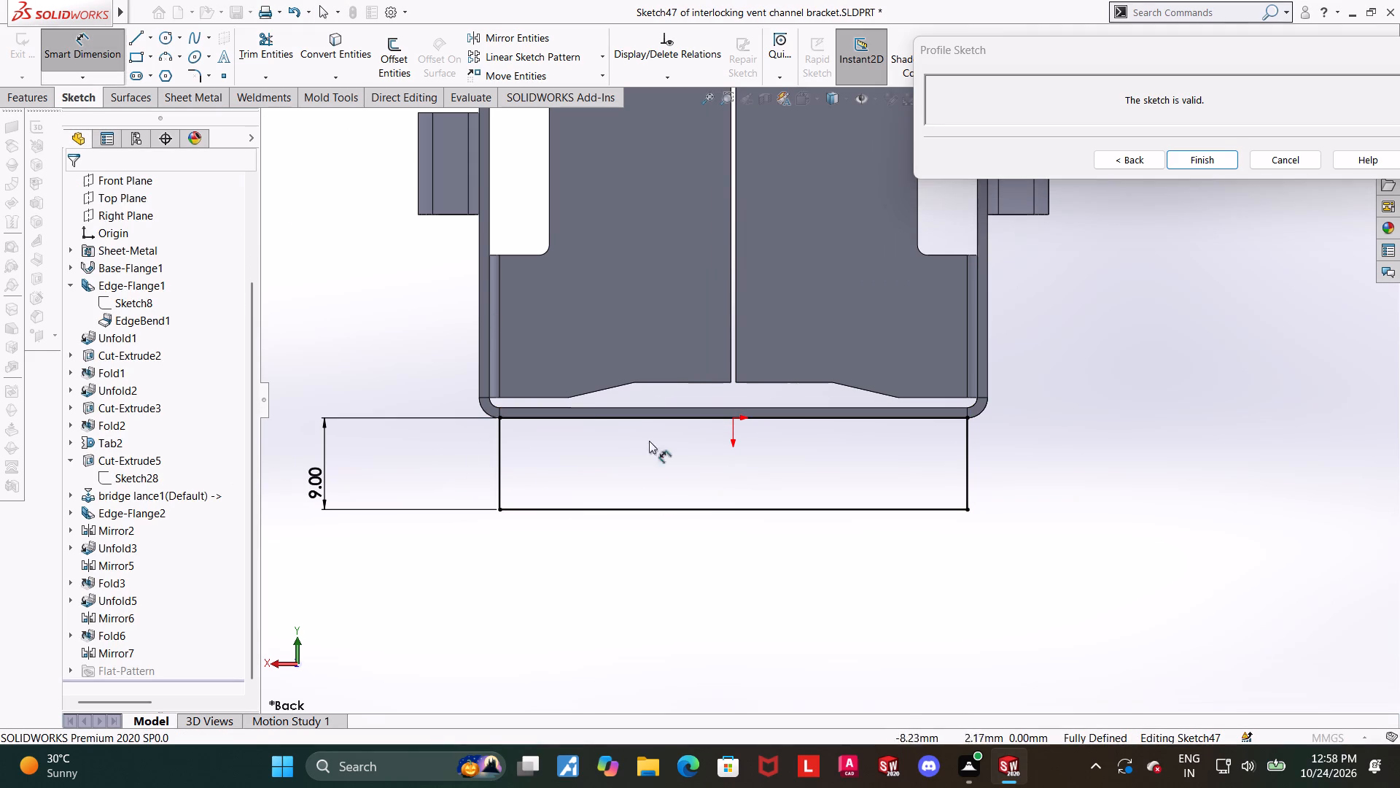
{"action": "key", "text": "Escape"}
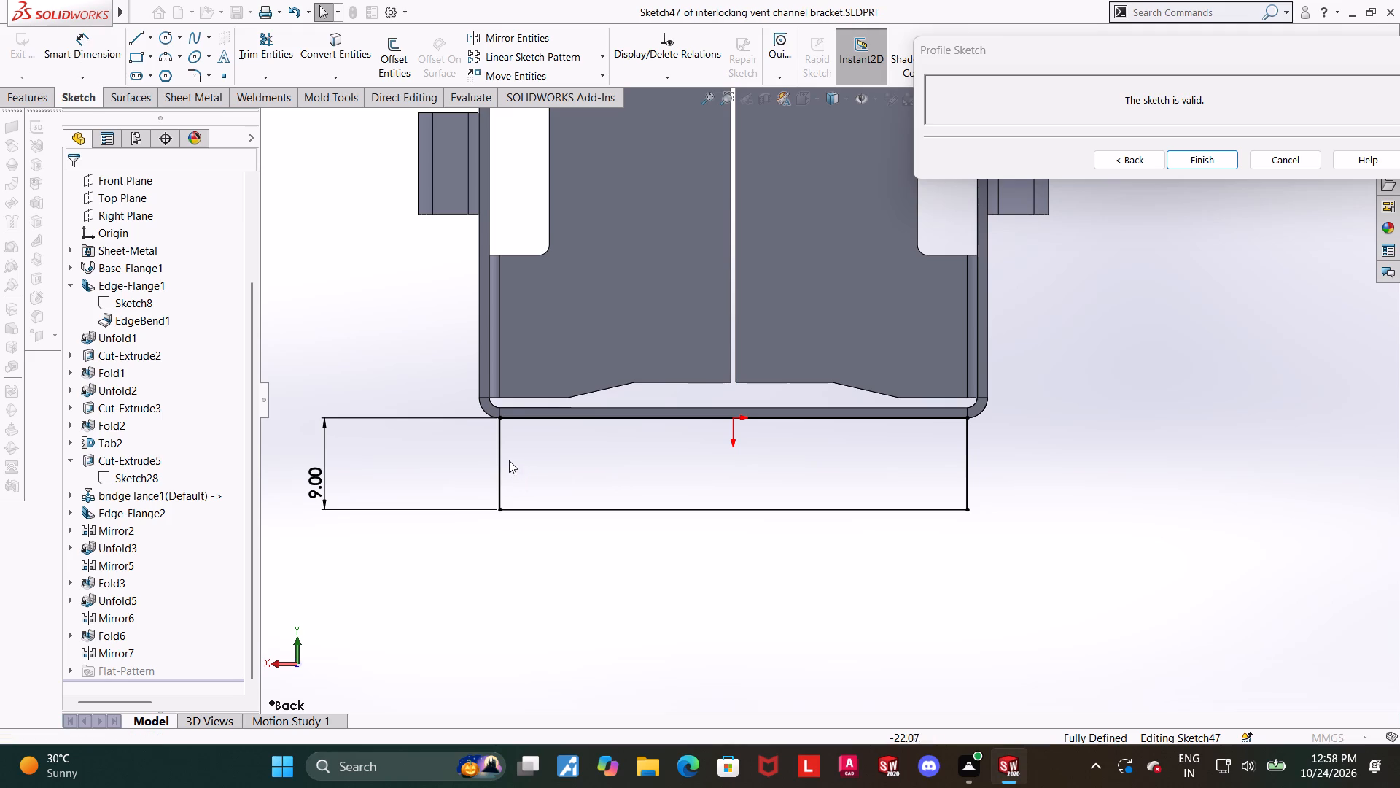
Pull both side lines of the flange profile inward and set the profile's width to 32 mm.
{"action": "left_click_drag", "start_coordinate": [499, 457], "coordinate": [548, 455]}
{"action": "left_click_drag", "start_coordinate": [968, 466], "coordinate": [964, 466]}
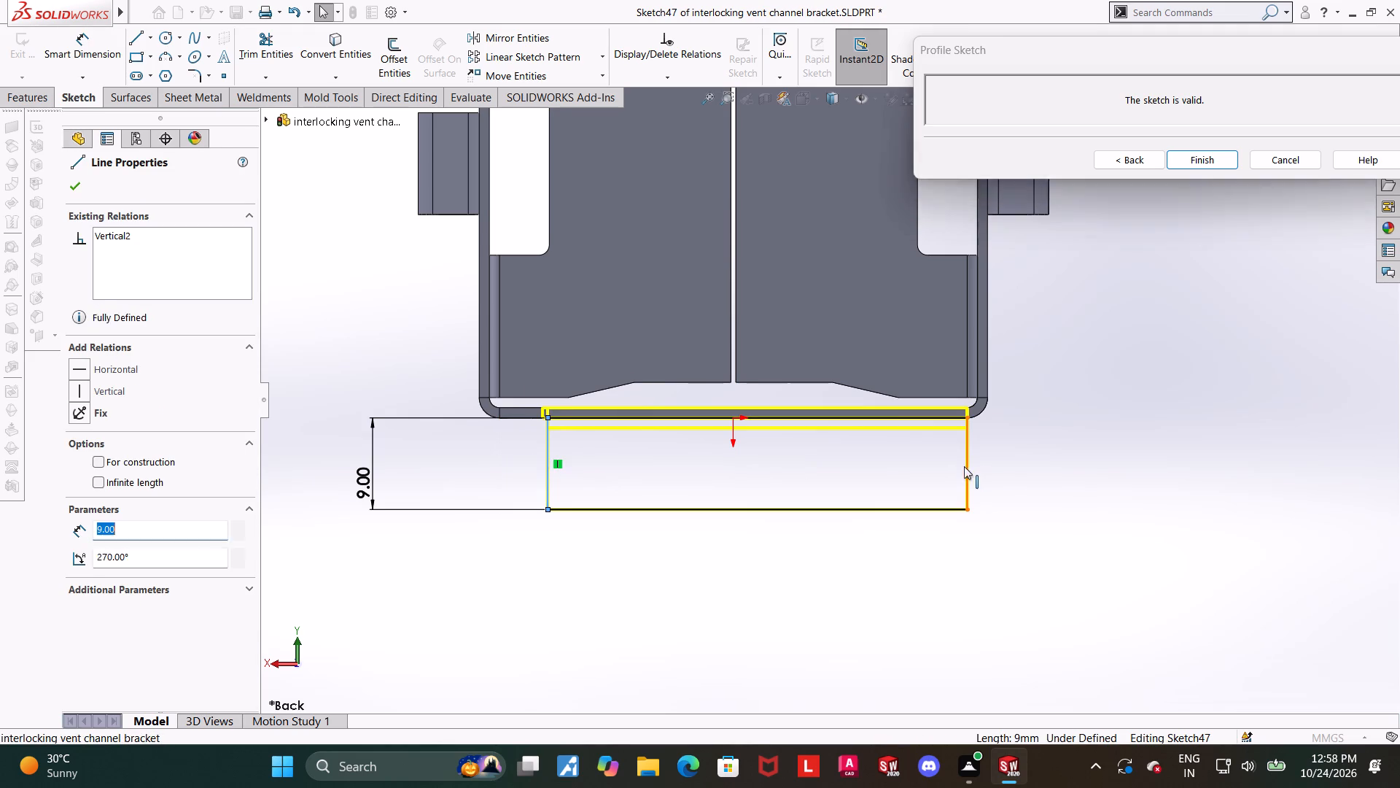
{"action": "left_click_drag", "start_coordinate": [964, 466], "coordinate": [932, 463]}
{"action": "key", "text": "Escape"}
{"action": "left_click", "coordinate": [86, 51]}
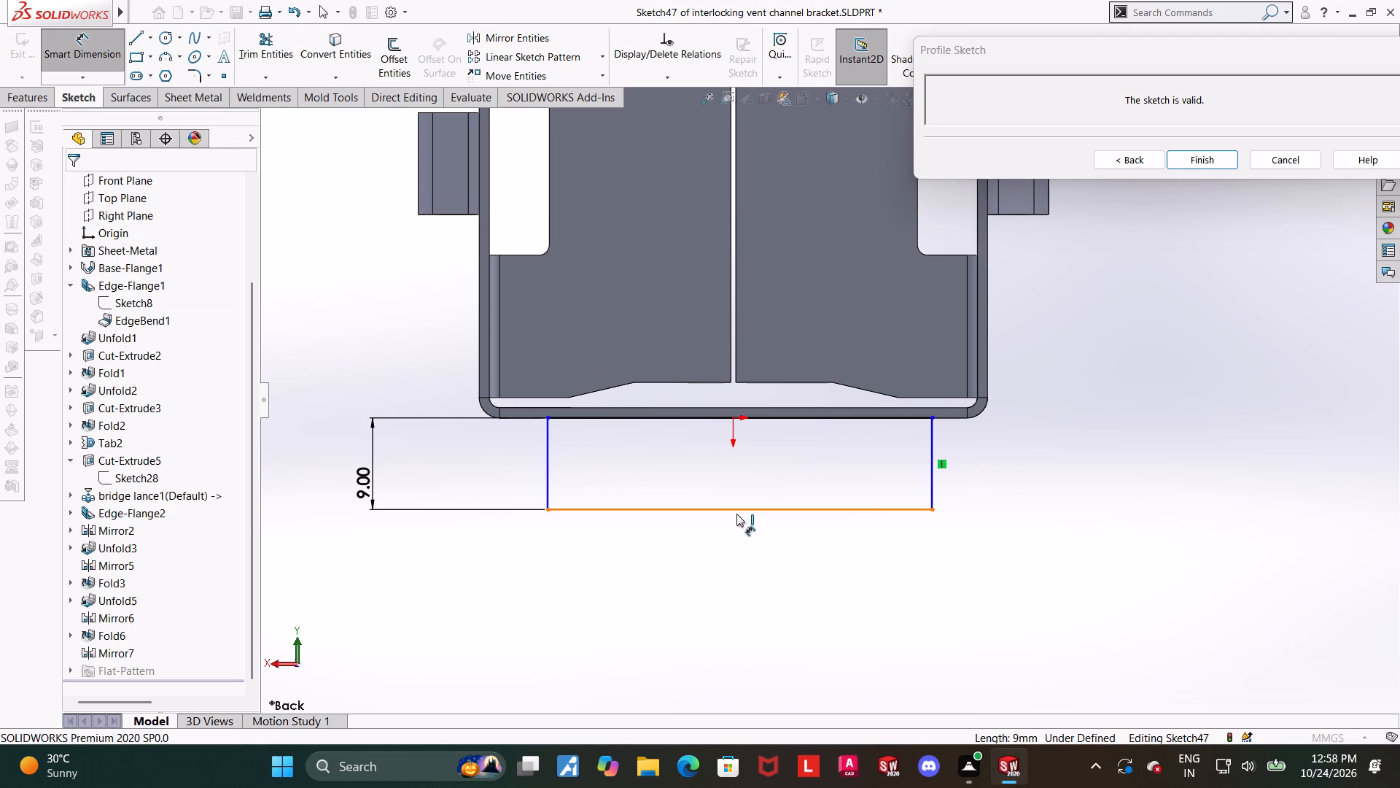
{"action": "left_click", "coordinate": [736, 514]}
{"action": "left_click", "coordinate": [731, 560]}
{"action": "type", "text": "32\\"}
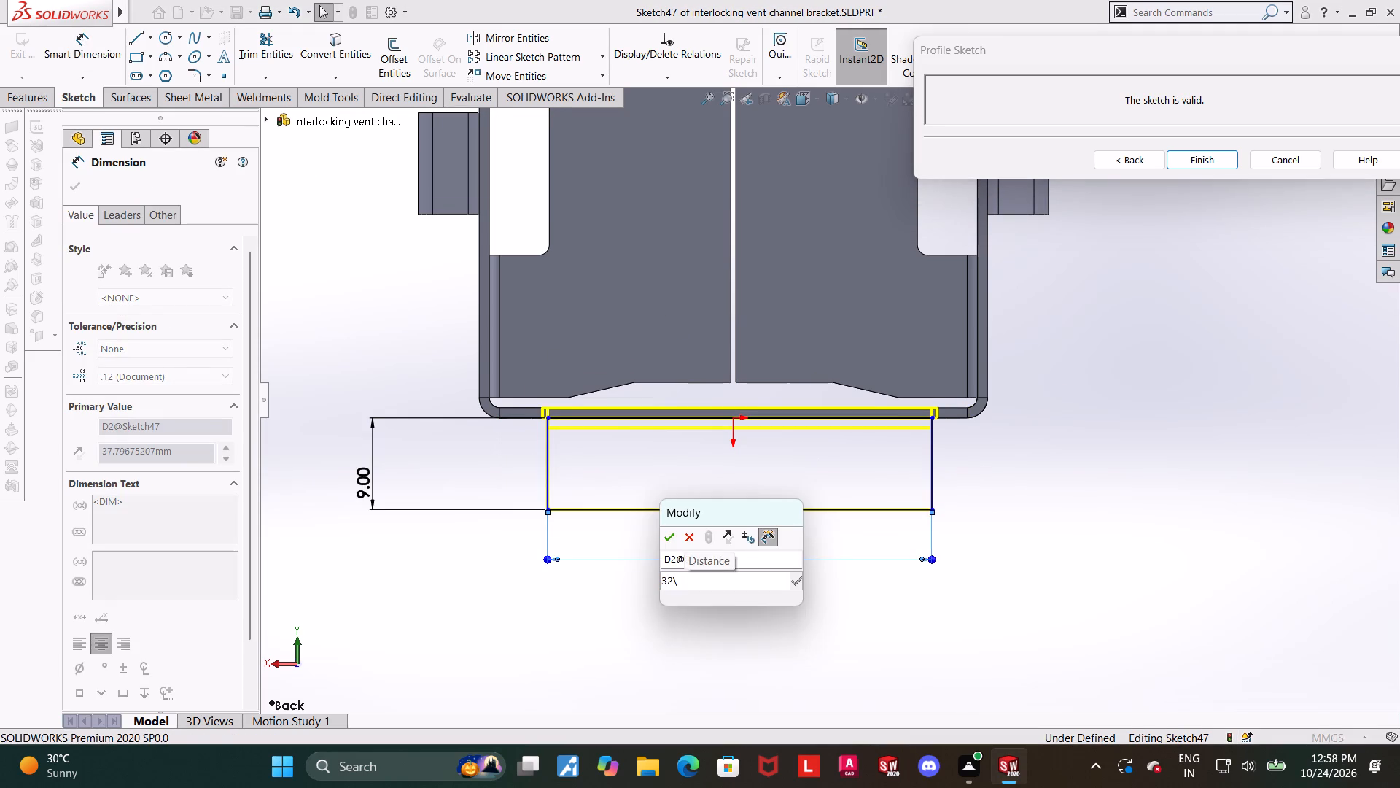
{"action": "key", "text": "BackSpace"}
{"action": "key", "text": "Return"}
{"action": "key", "text": "Escape"}
{"action": "left_click", "coordinate": [1205, 671]}
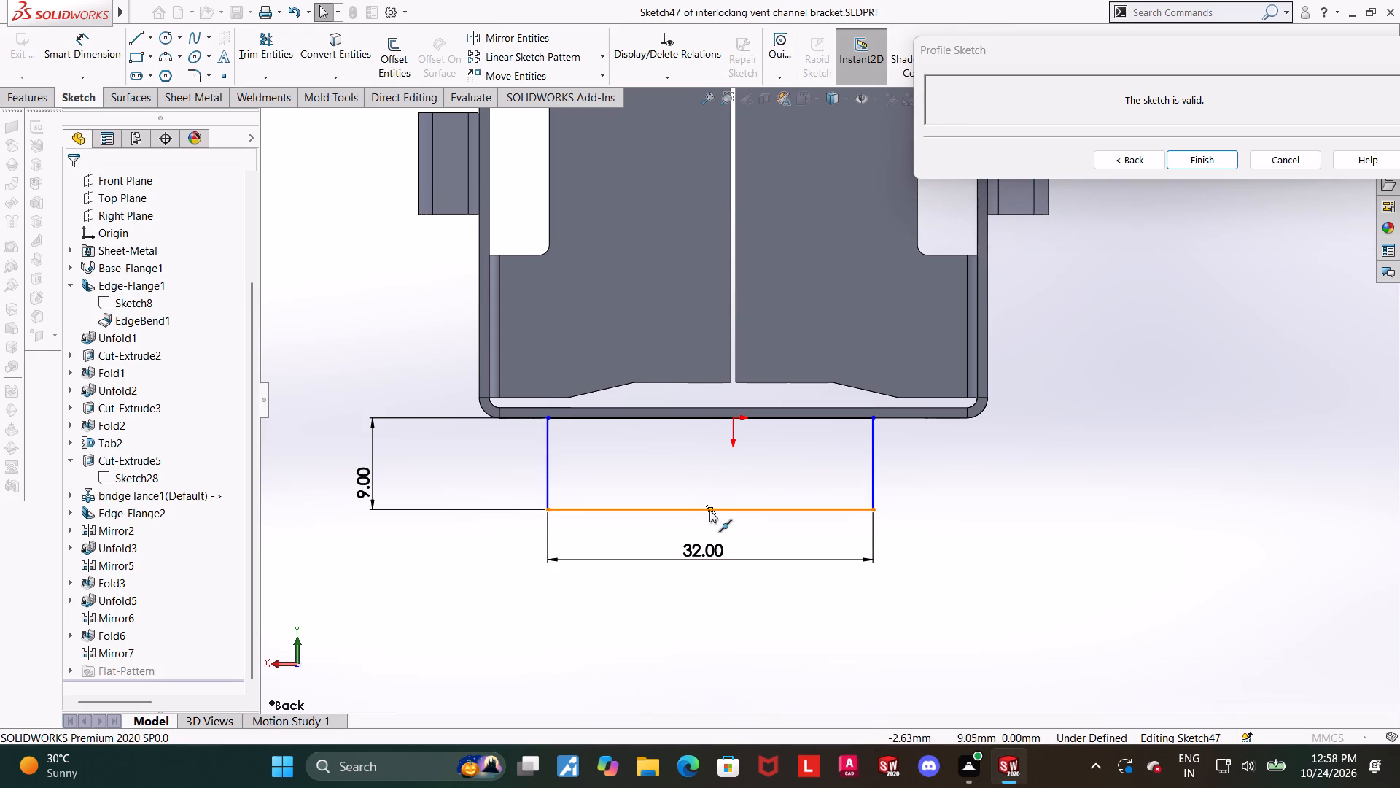
Centre the flange profile by adding a Vertical relation between its lower line's midpoint and the origin.
{"action": "left_click", "coordinate": [709, 510]}
{"action": "left_click", "coordinate": [731, 420], "text": "ctrl"}
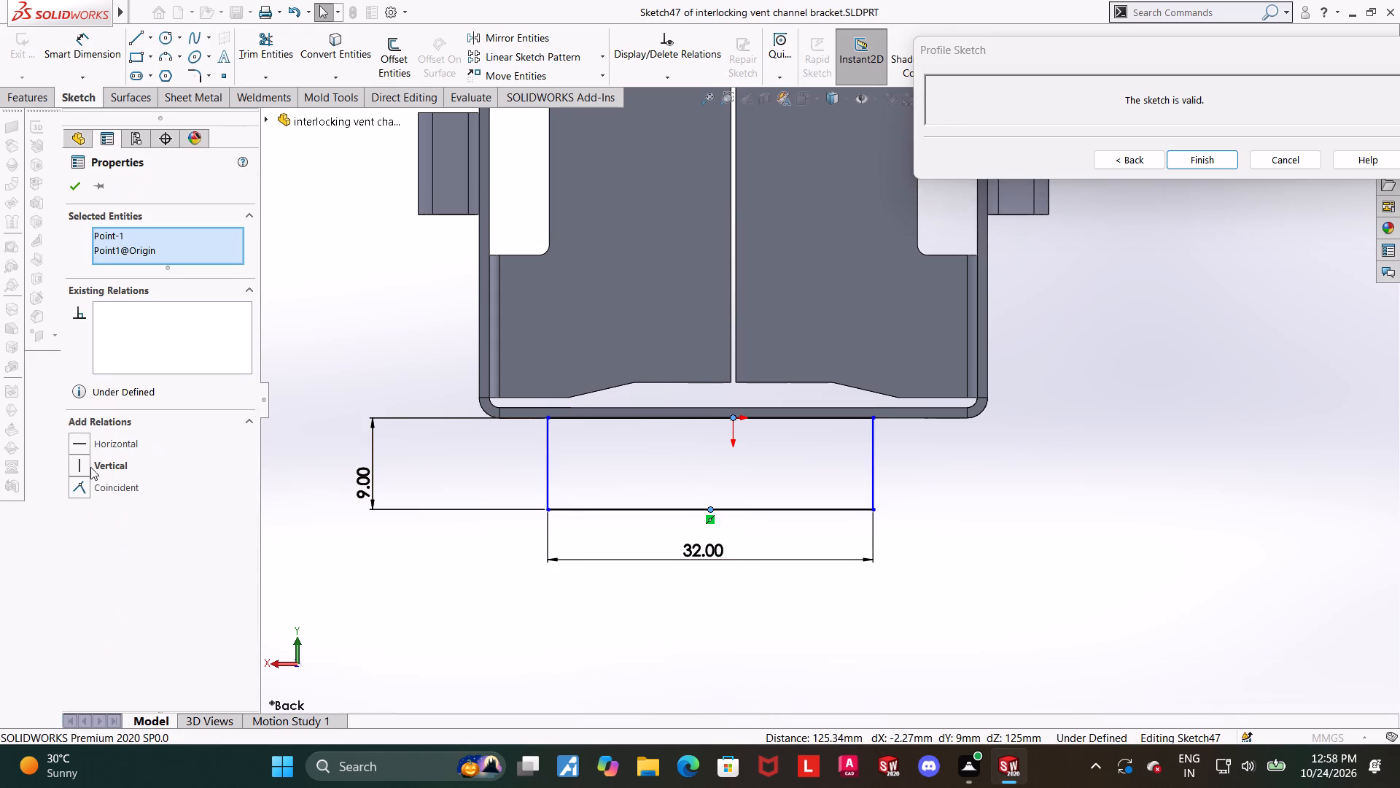
{"action": "left_click", "coordinate": [86, 464]}
{"action": "left_click", "coordinate": [1030, 492]}
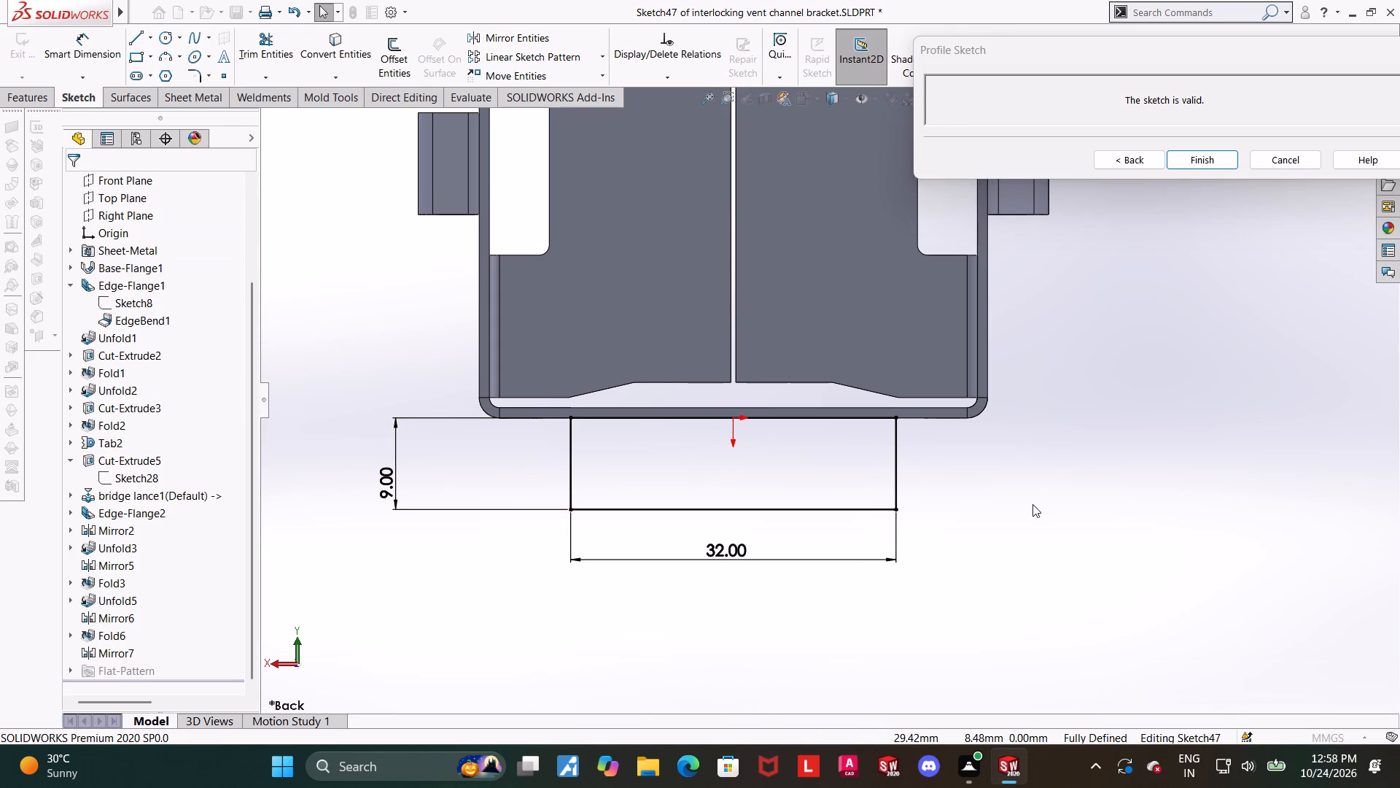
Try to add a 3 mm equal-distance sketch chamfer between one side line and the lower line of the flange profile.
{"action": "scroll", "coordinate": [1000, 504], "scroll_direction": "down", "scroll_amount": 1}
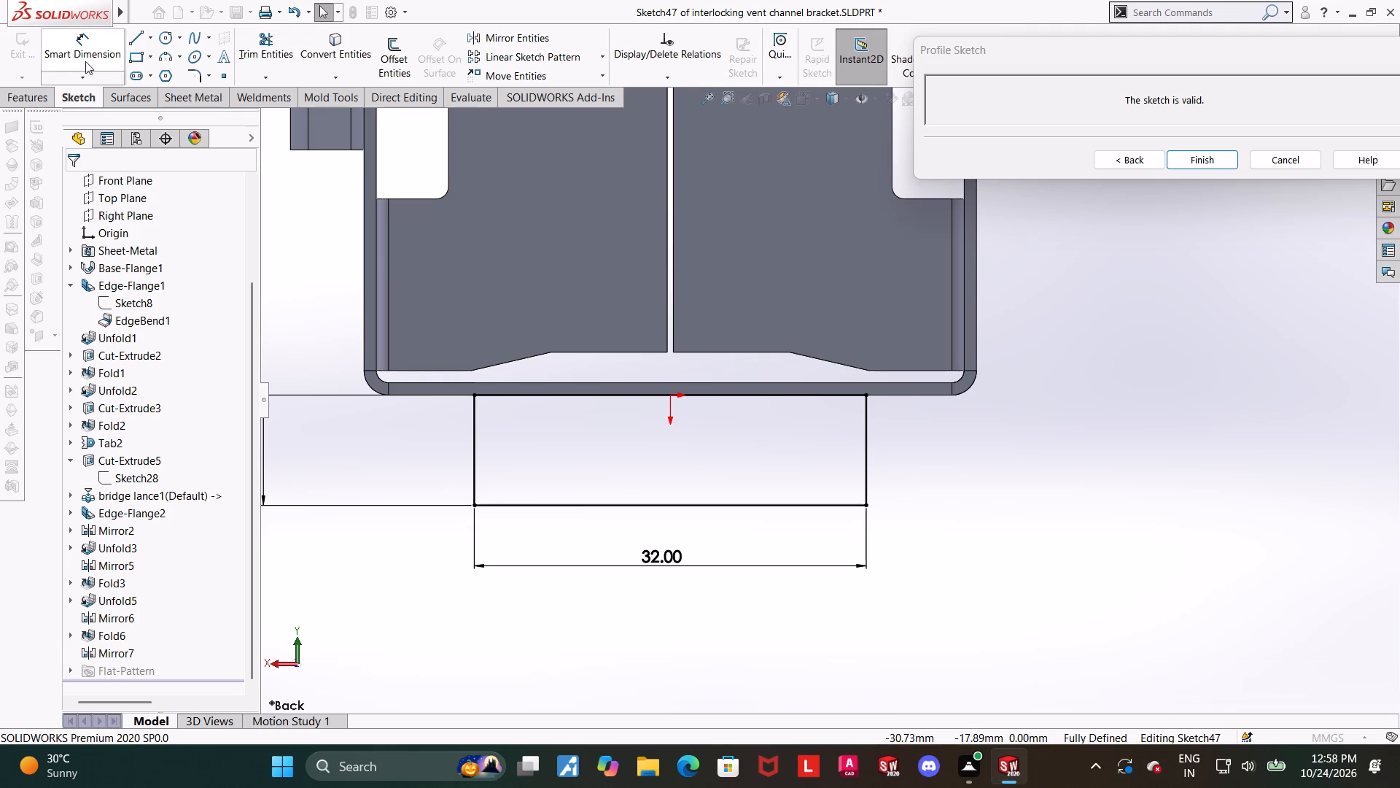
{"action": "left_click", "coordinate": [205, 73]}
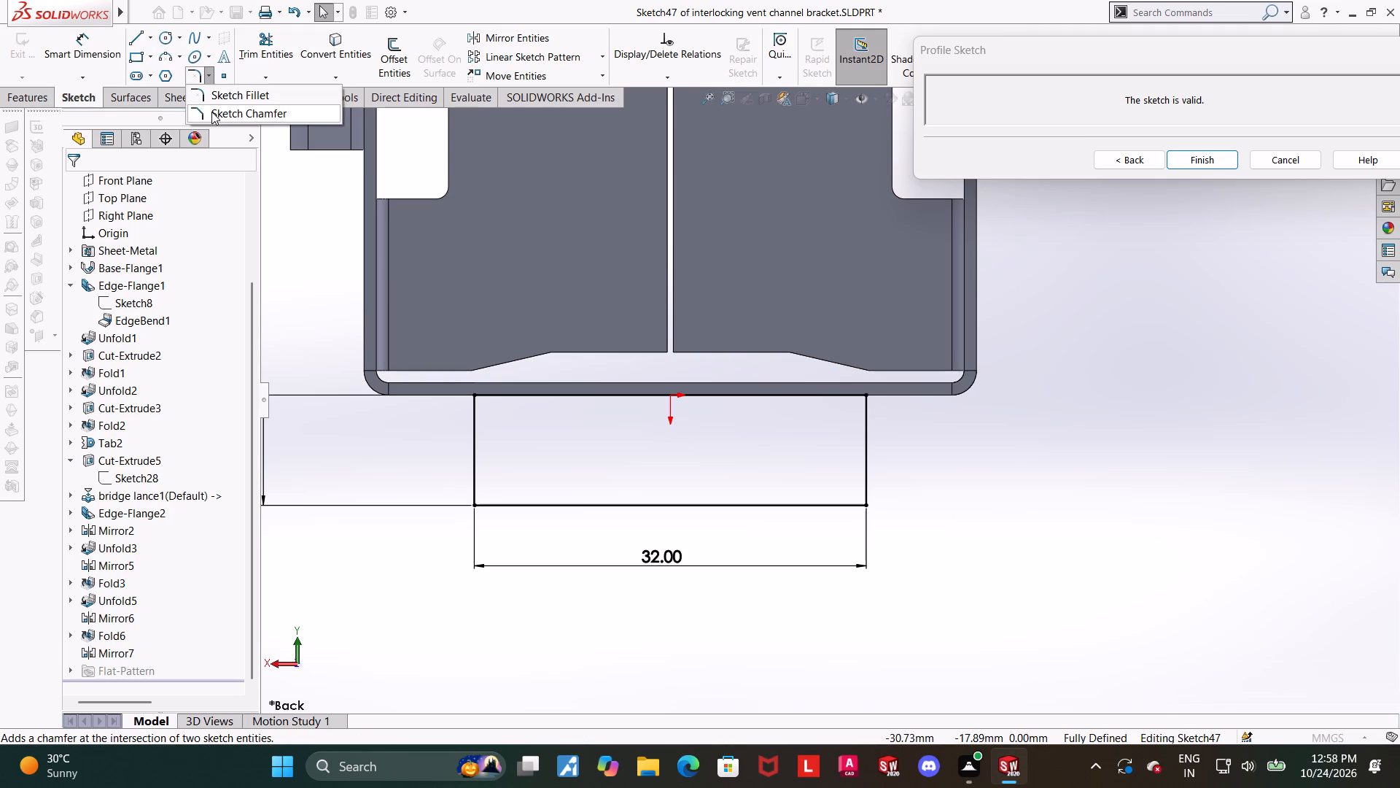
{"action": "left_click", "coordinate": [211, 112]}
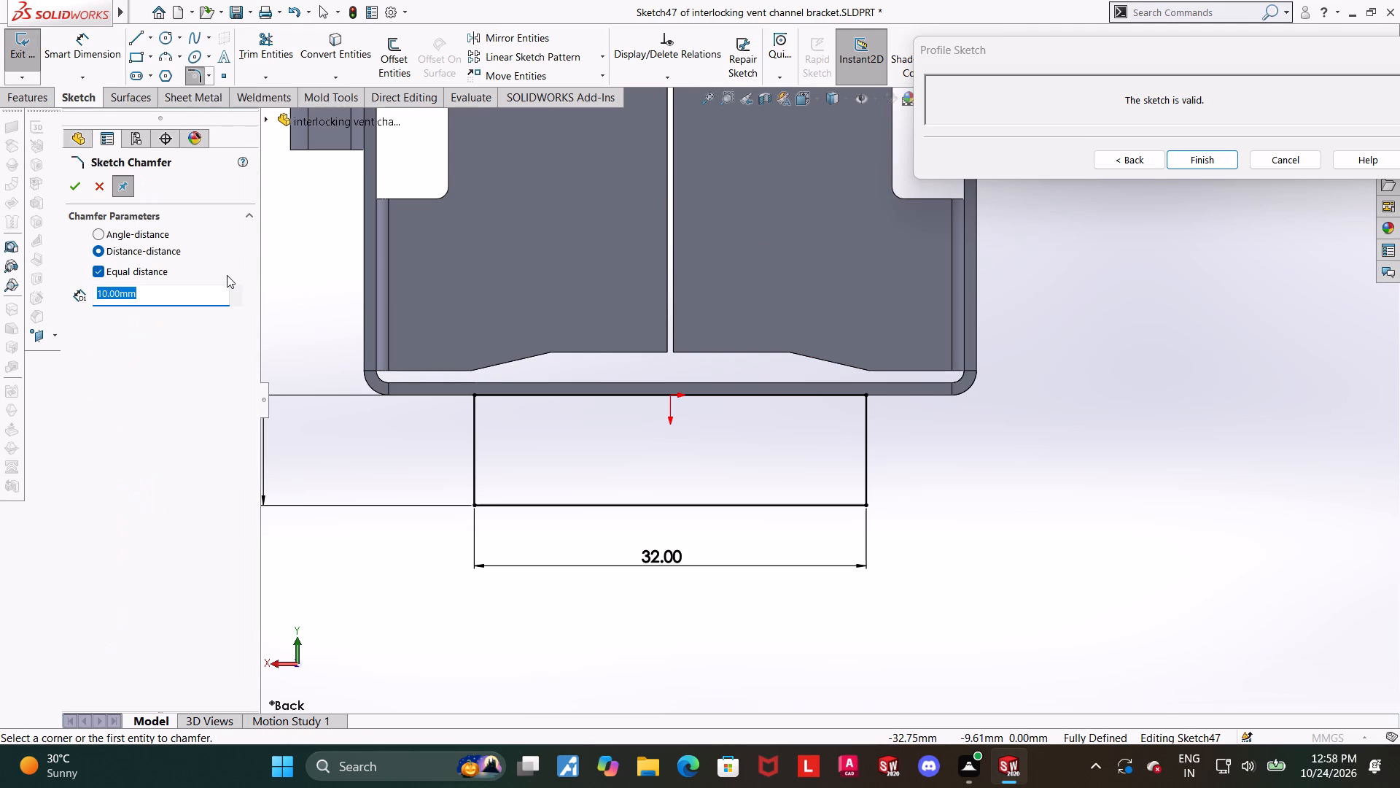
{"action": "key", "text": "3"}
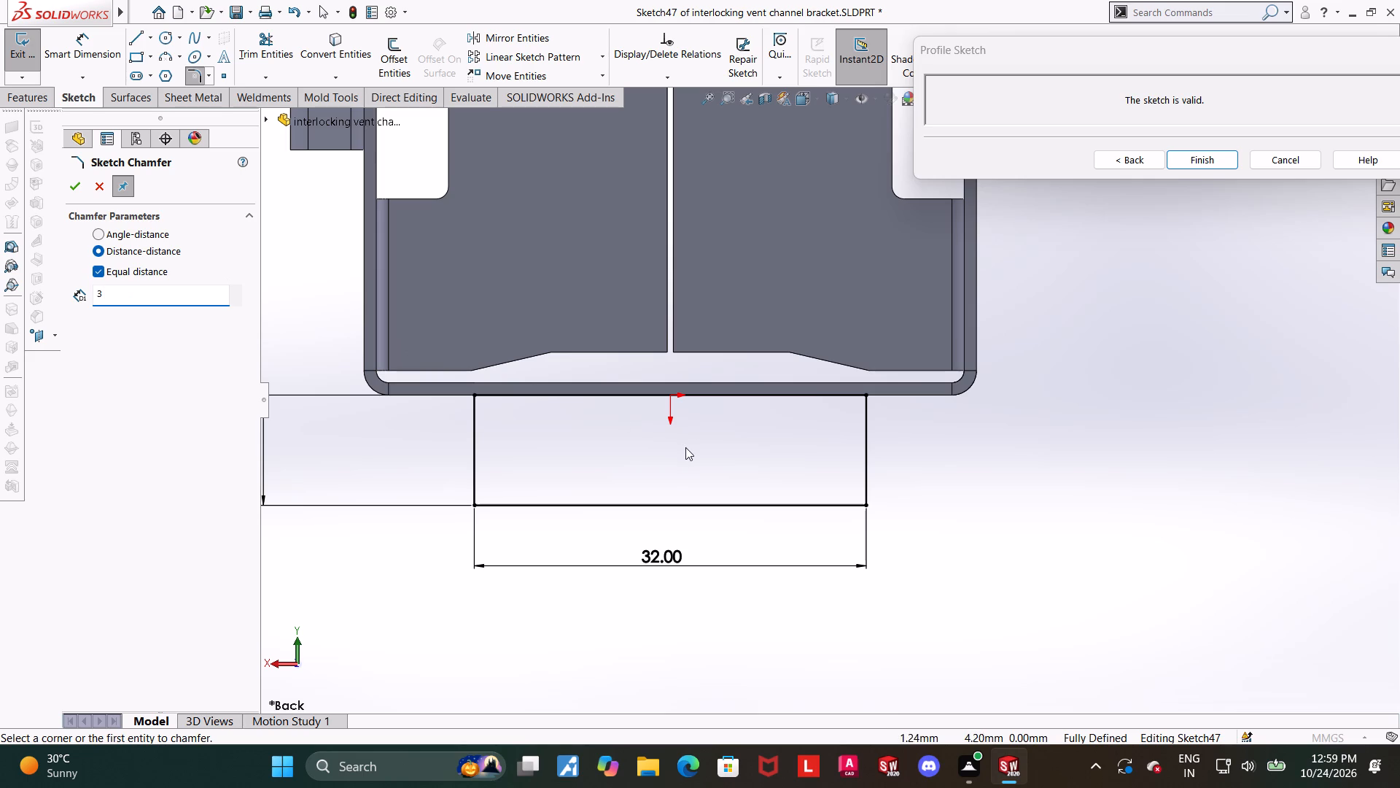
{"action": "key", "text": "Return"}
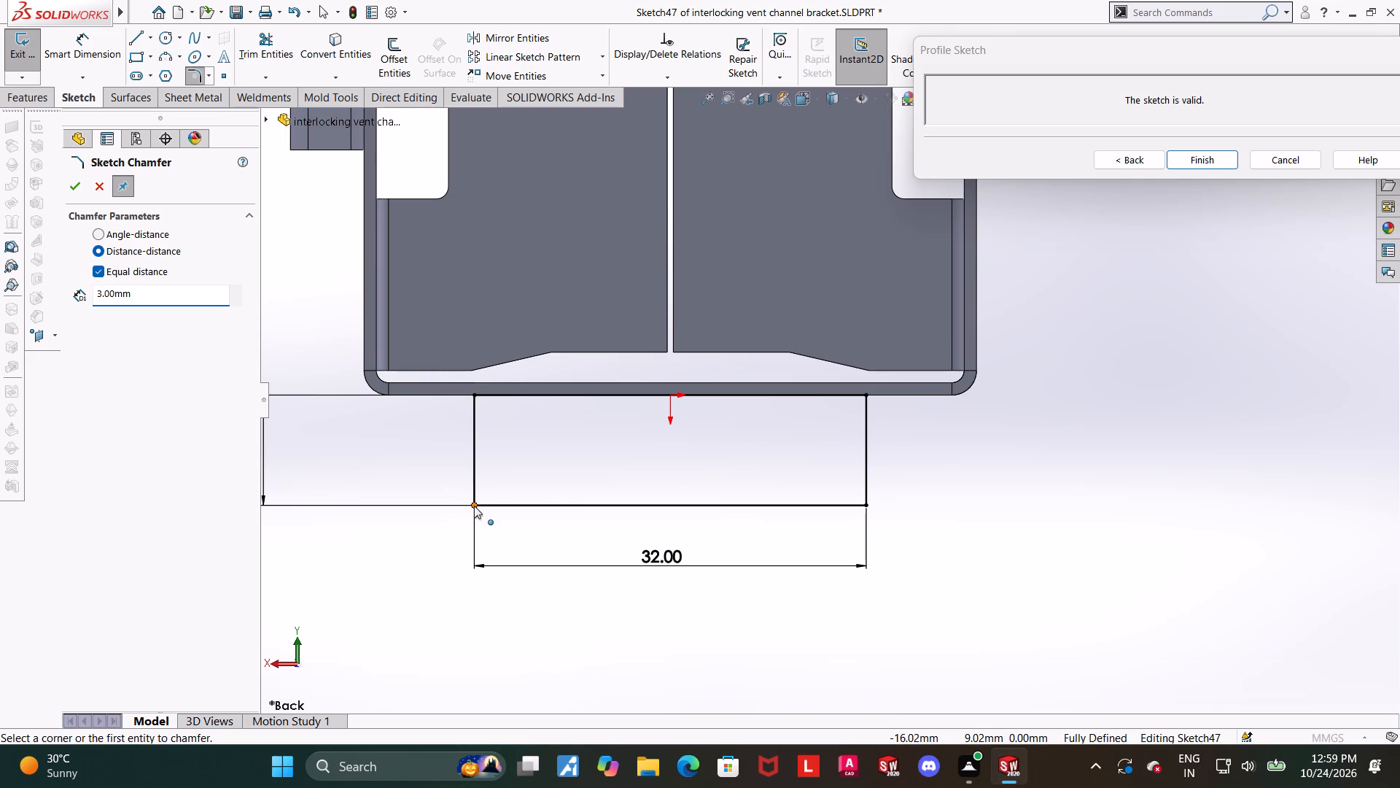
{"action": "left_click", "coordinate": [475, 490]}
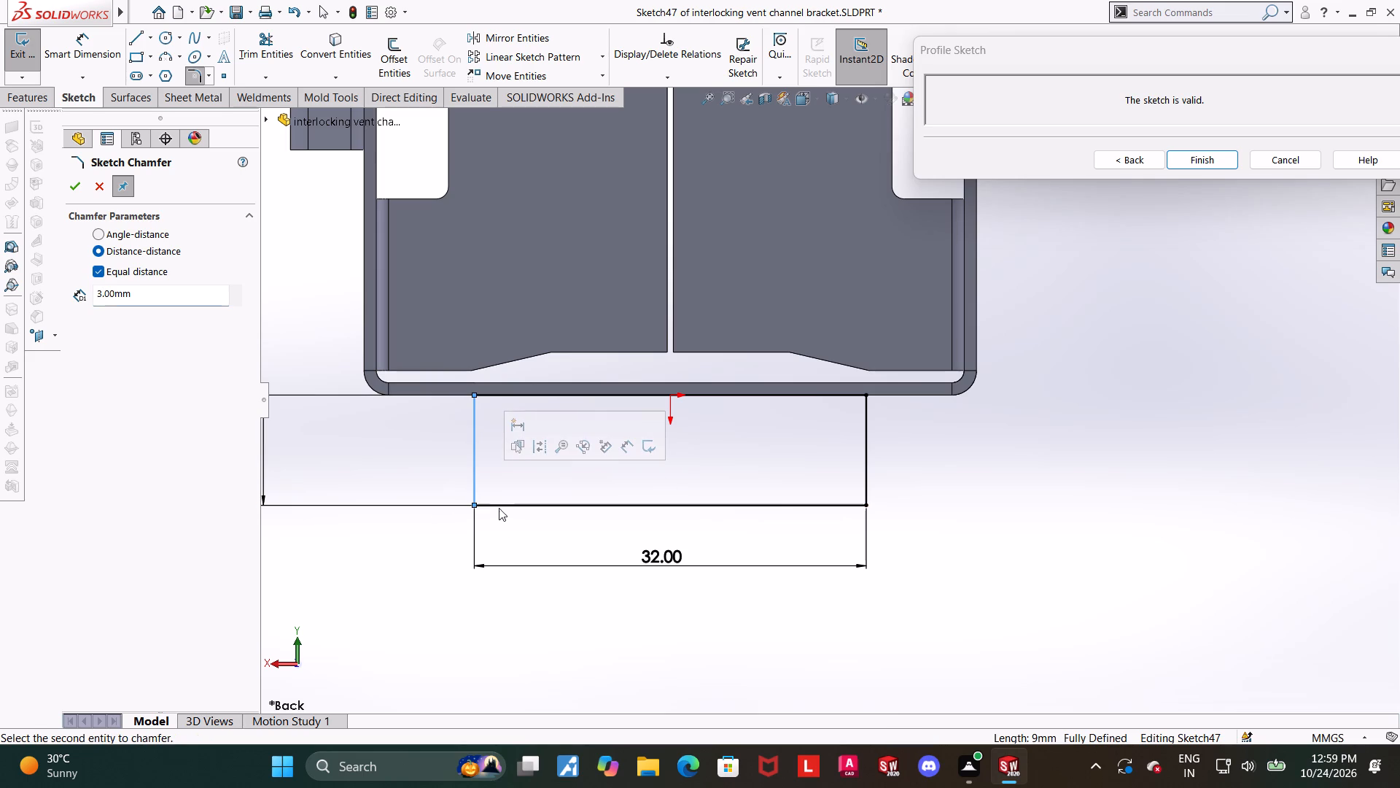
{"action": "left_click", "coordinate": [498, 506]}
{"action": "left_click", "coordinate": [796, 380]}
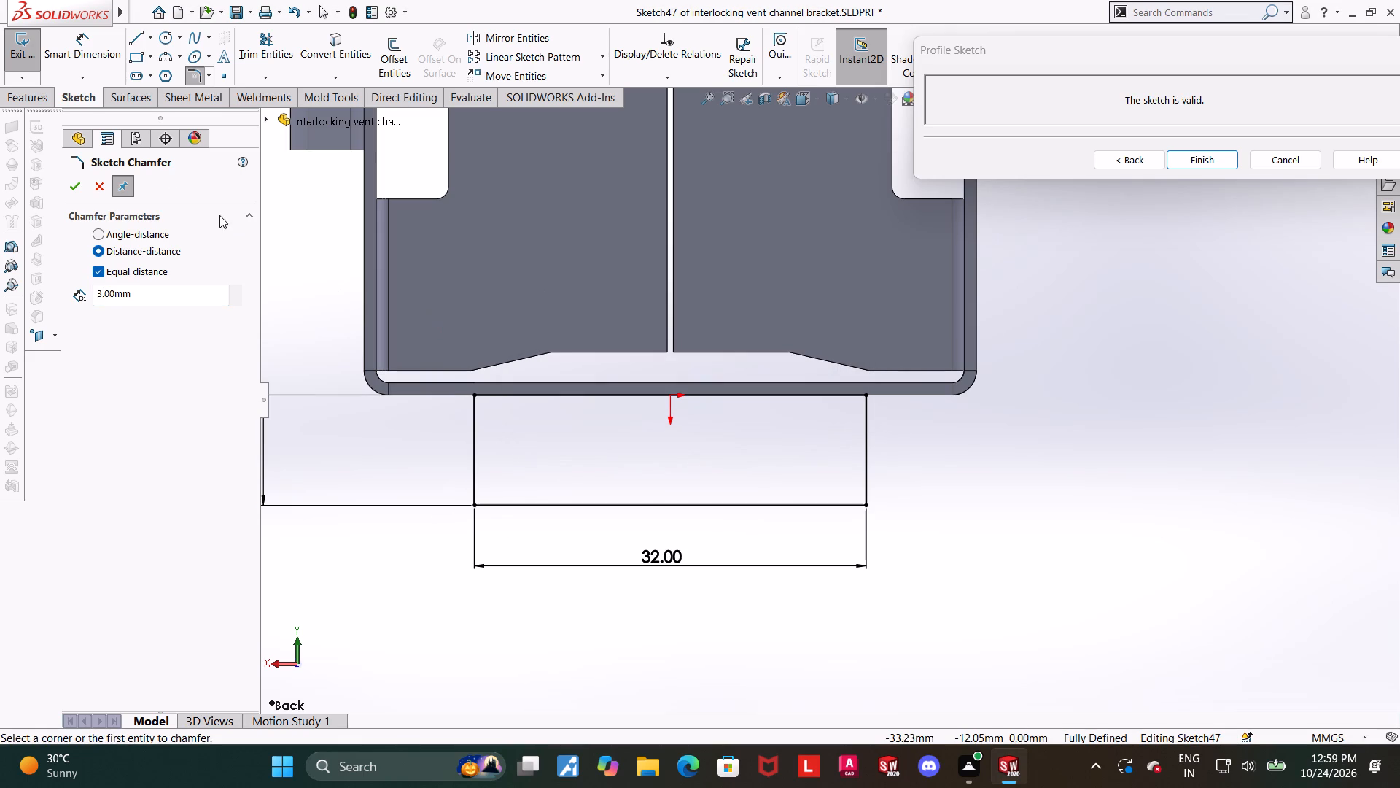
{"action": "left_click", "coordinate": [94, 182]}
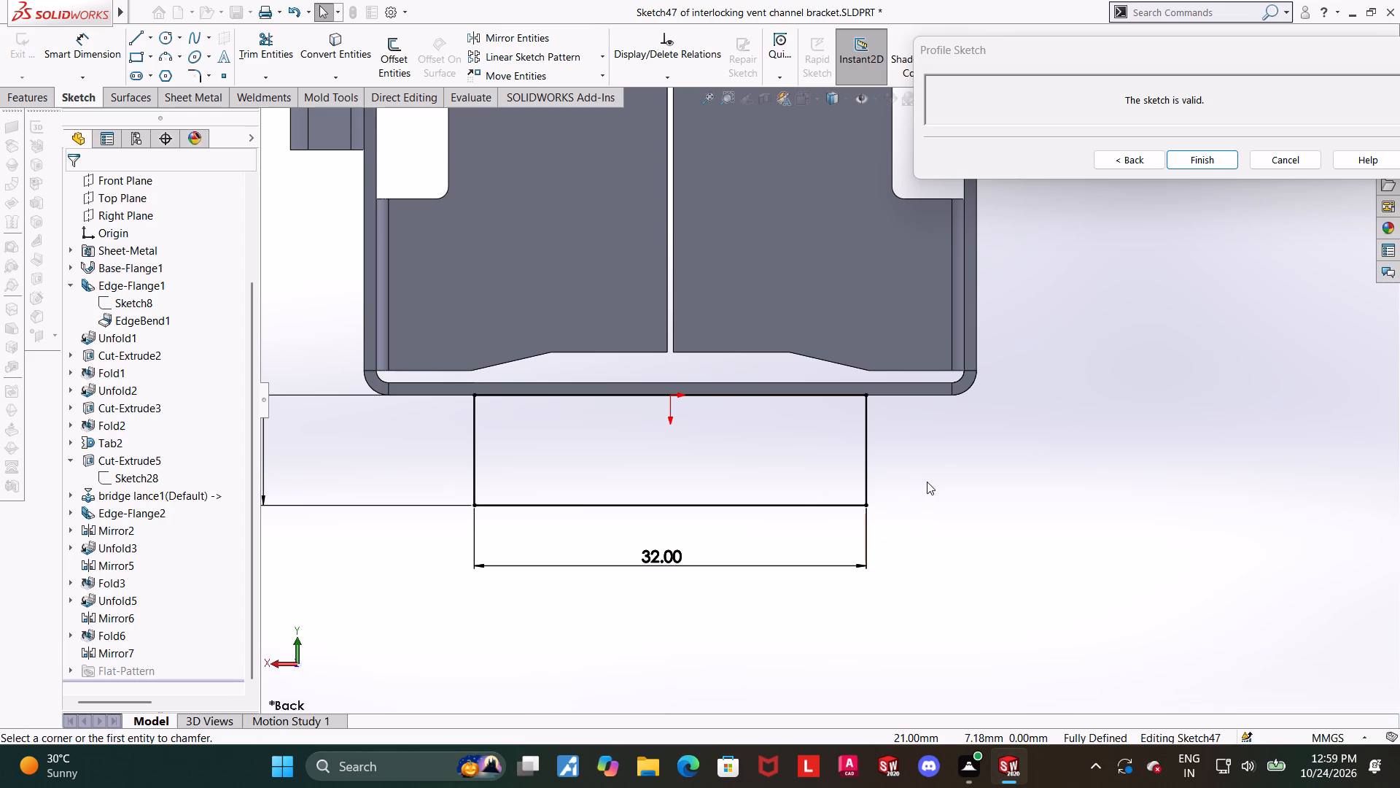
Draw two circles side by side inside the flange profile, about 3.1 mm and 3.6 mm in diameter.
{"action": "left_click", "coordinate": [161, 38]}
{"action": "left_click", "coordinate": [562, 445]}
{"action": "left_click", "coordinate": [581, 444]}
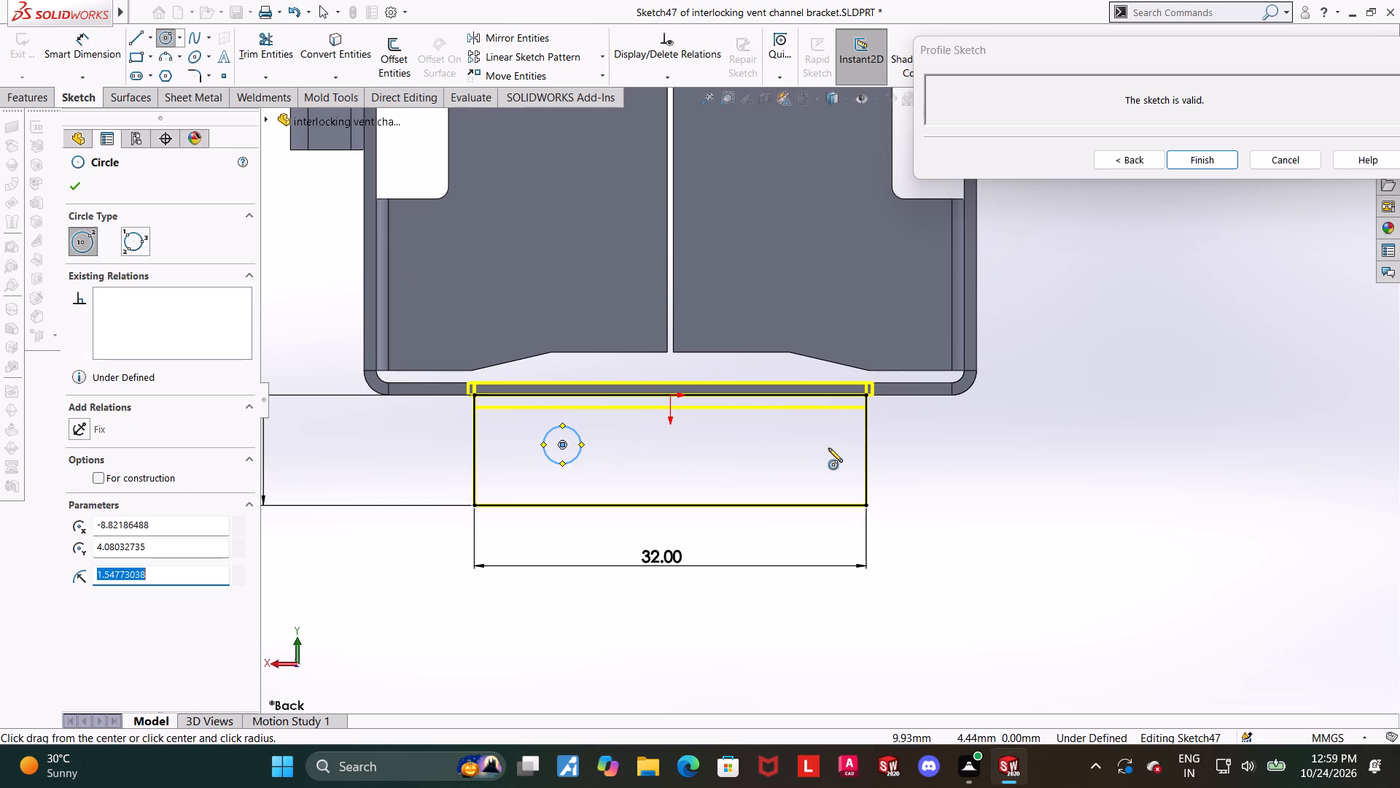
{"action": "left_click", "coordinate": [780, 448]}
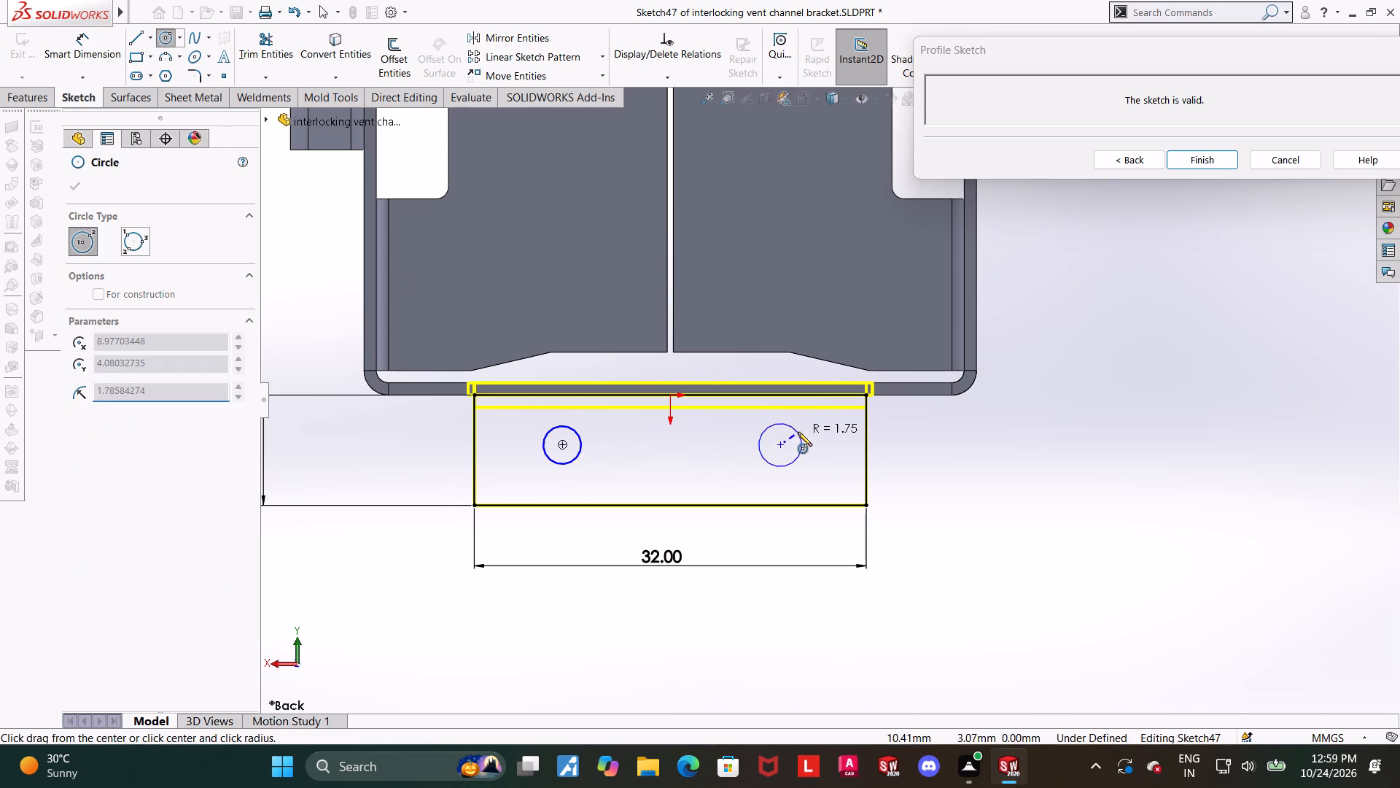
{"action": "left_click", "coordinate": [798, 432]}
{"action": "key", "text": "Escape"}
{"action": "key", "text": "Escape"}
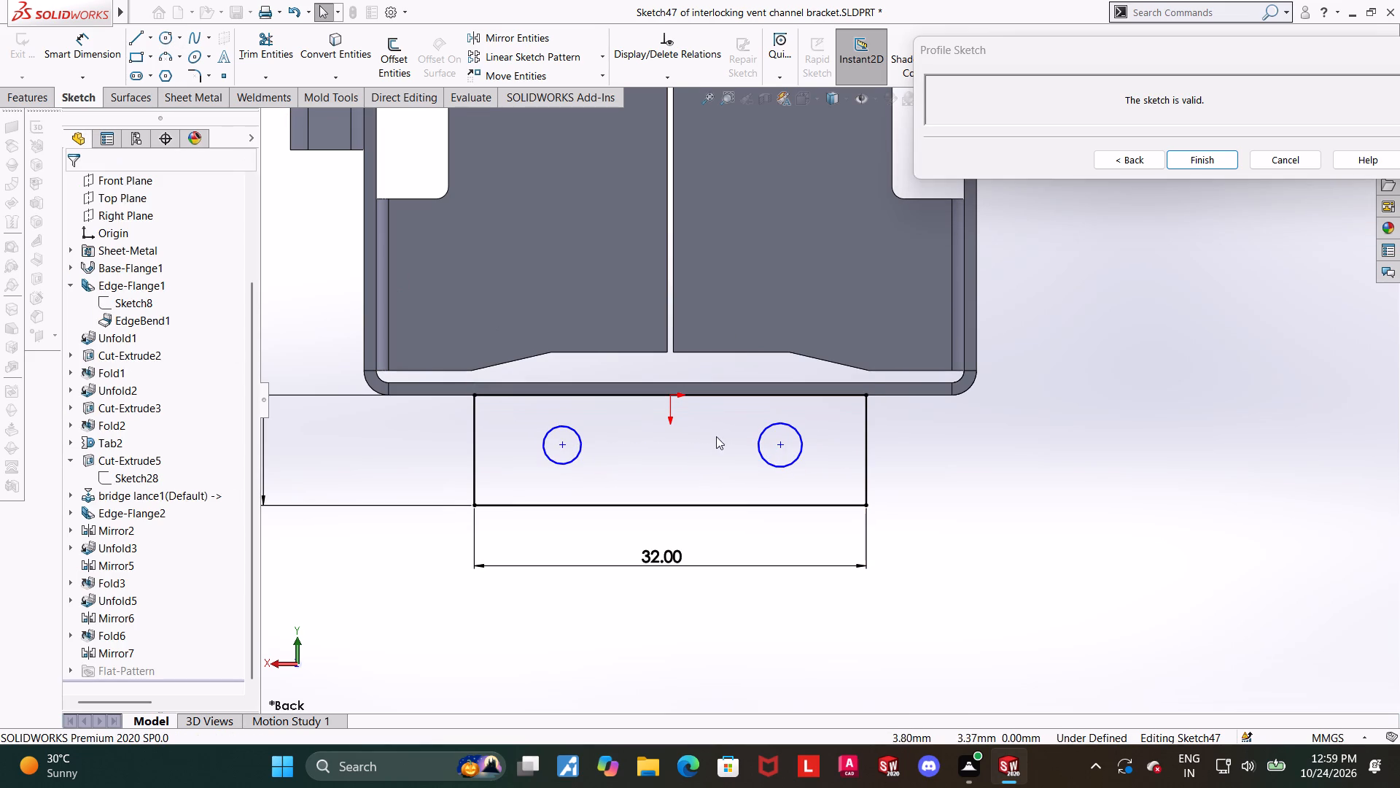
{"action": "key", "text": "Escape"}
{"action": "key", "text": "Escape"}
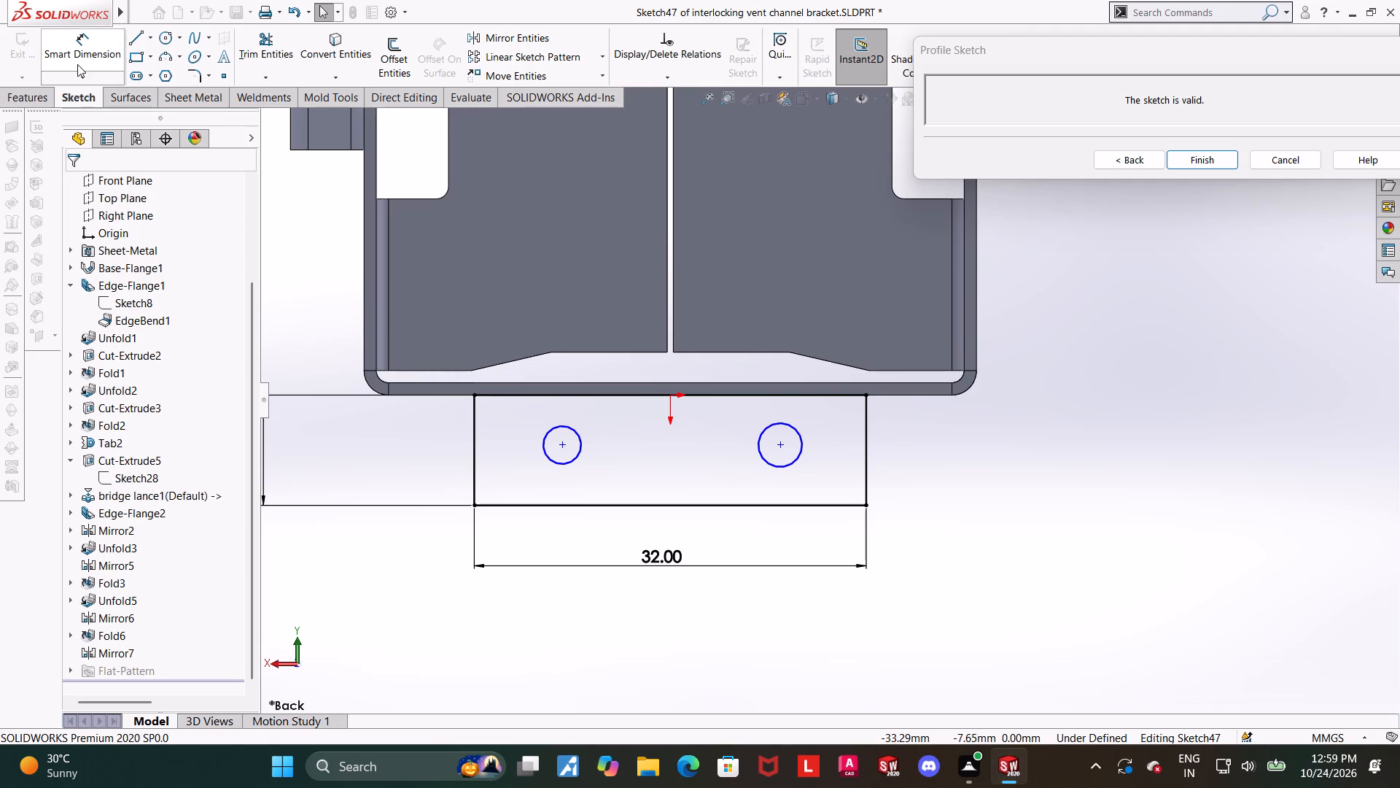
Dimension the right-hand circle of the flange profile with a diameter of 3.2 mm.
{"action": "left_click", "coordinate": [77, 64]}
{"action": "left_click", "coordinate": [802, 453]}
{"action": "left_click", "coordinate": [926, 493]}
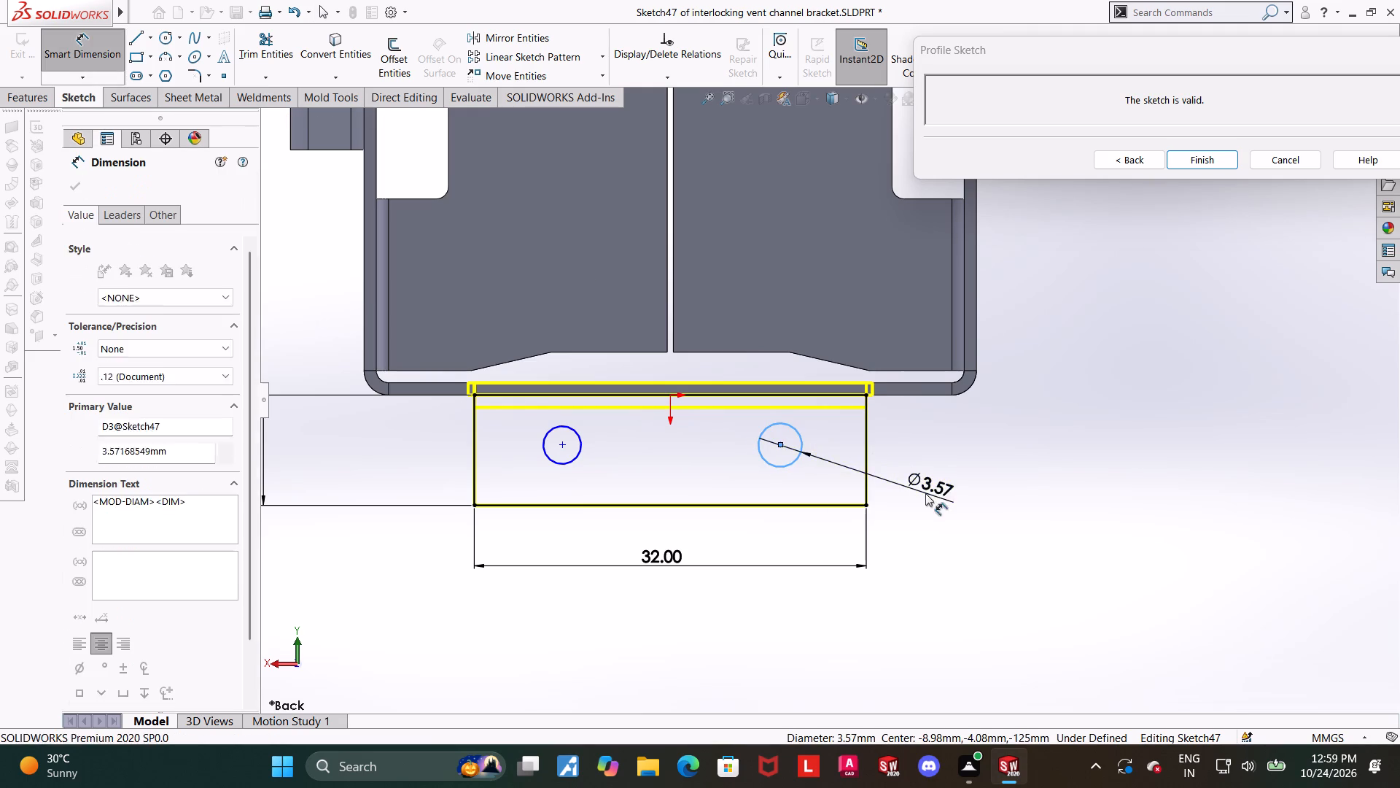
{"action": "key", "text": "3"}
{"action": "type", "text": ".2"}
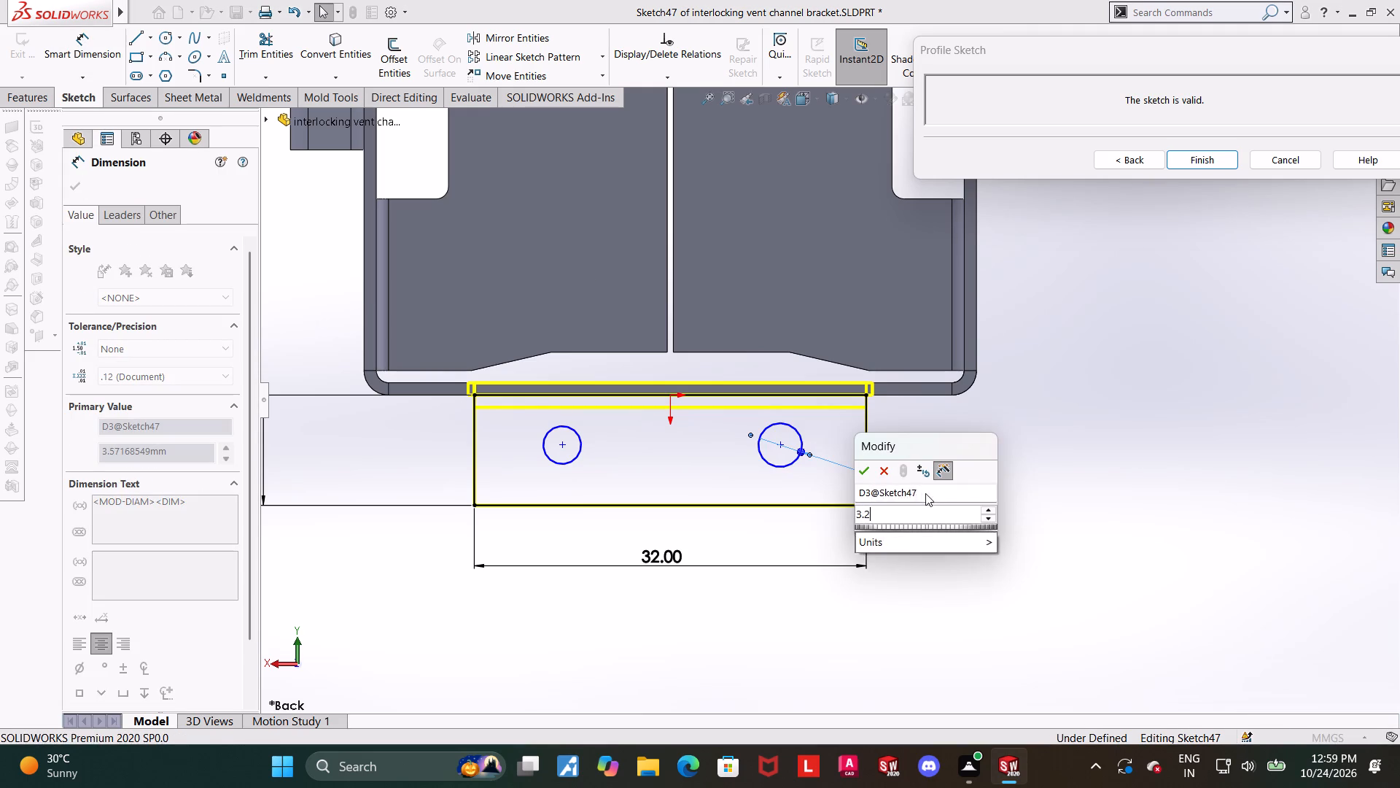
{"action": "key", "text": "Return"}
{"action": "key", "text": "Escape"}
{"action": "key", "text": "Escape"}
{"action": "left_click", "coordinate": [1000, 474]}
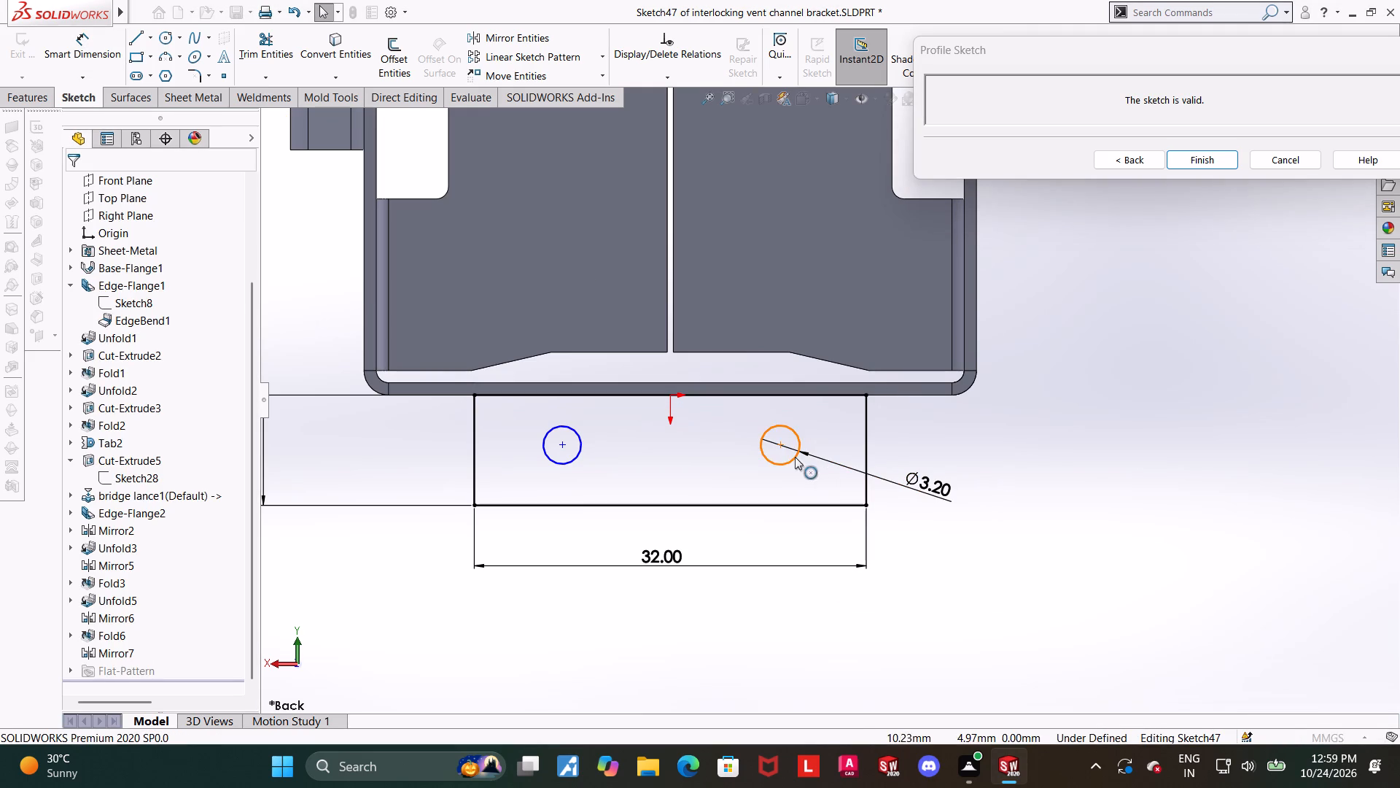
Add an Equal relation between the two circles in the flange profile.
{"action": "left_click", "coordinate": [795, 457]}
{"action": "left_click", "coordinate": [564, 463], "text": "ctrl"}
{"action": "left_click", "coordinate": [79, 511]}
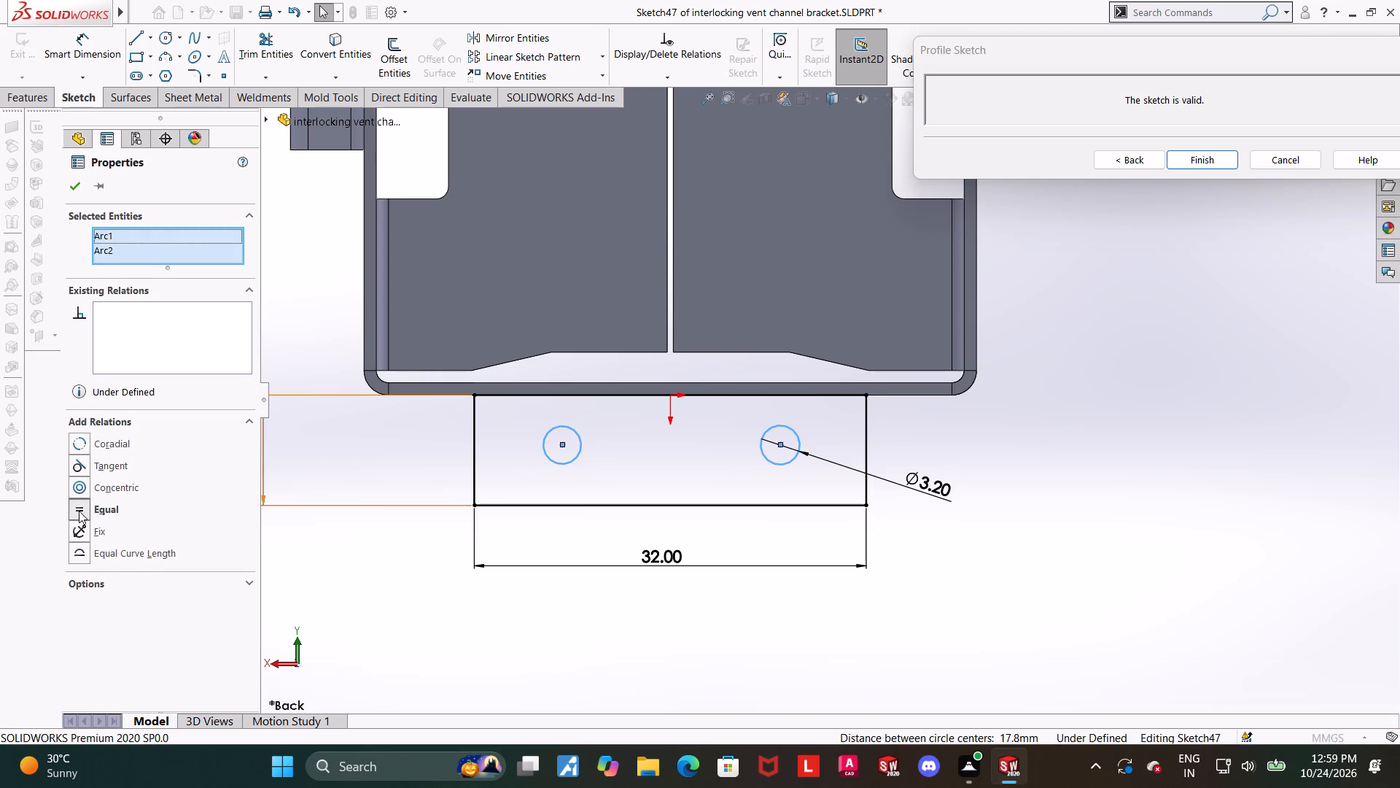
{"action": "left_click", "coordinate": [1085, 609]}
Align the centre points of the two circles with a Horizontal relation.
{"action": "left_click", "coordinate": [780, 449]}
{"action": "left_click", "coordinate": [780, 445]}
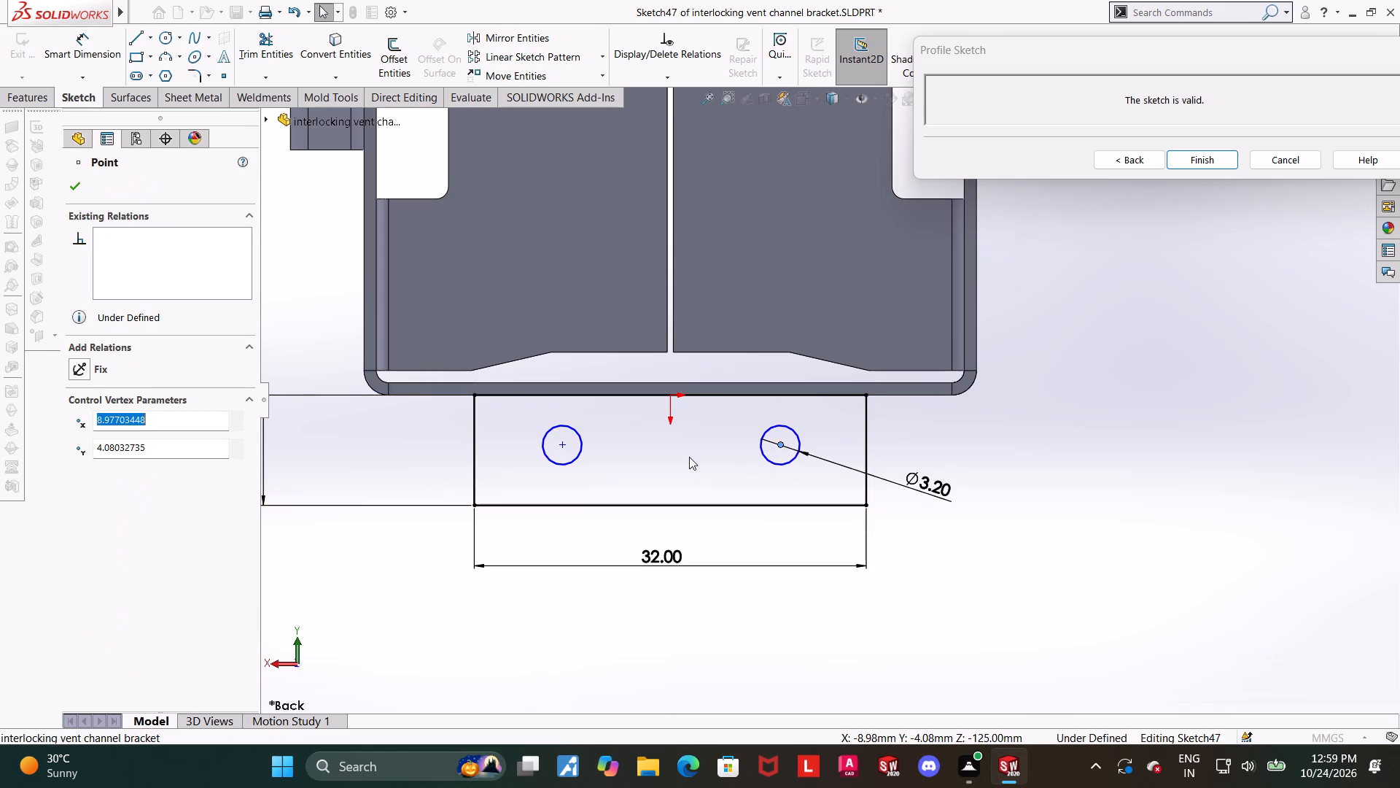
{"action": "left_click", "coordinate": [563, 447], "text": "ctrl"}
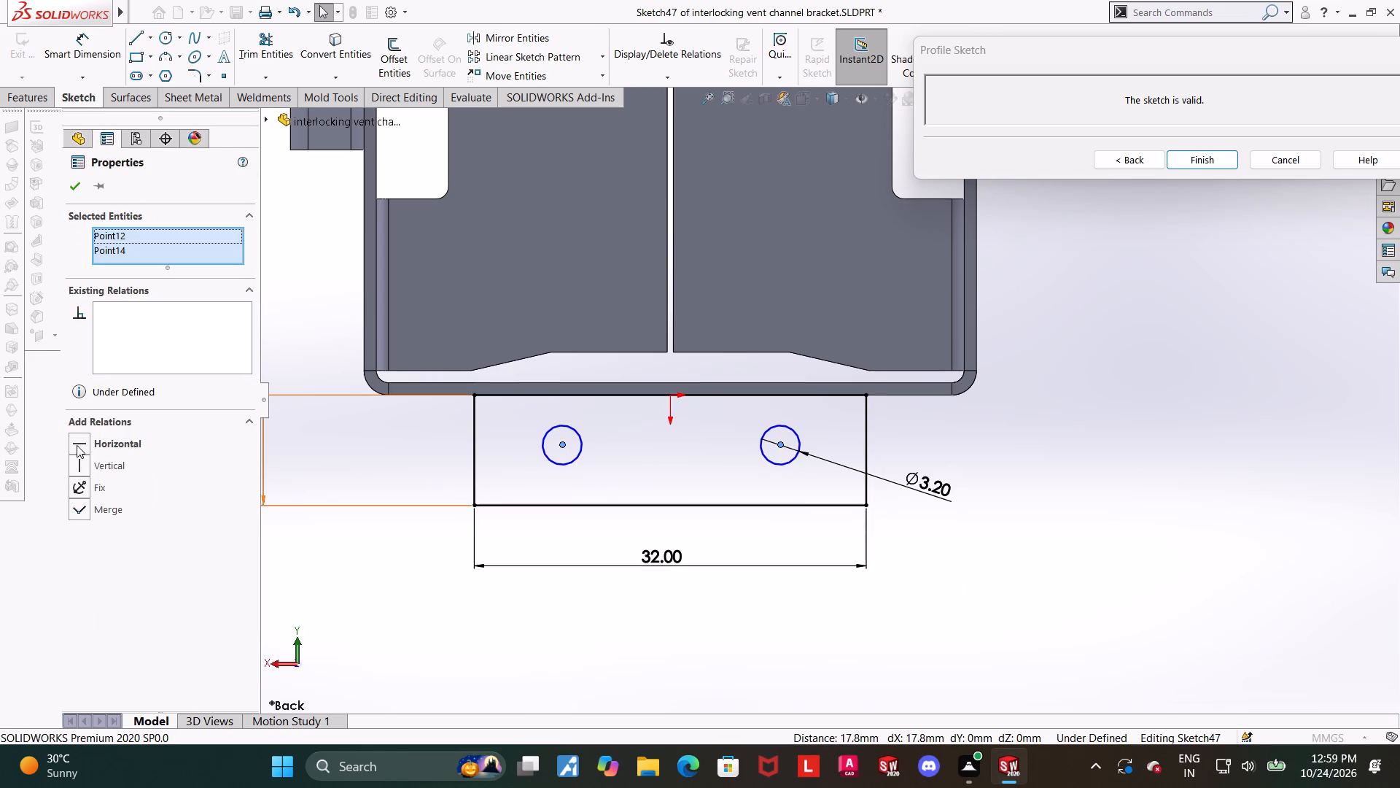
{"action": "left_click", "coordinate": [77, 445]}
{"action": "left_click", "coordinate": [1022, 607]}
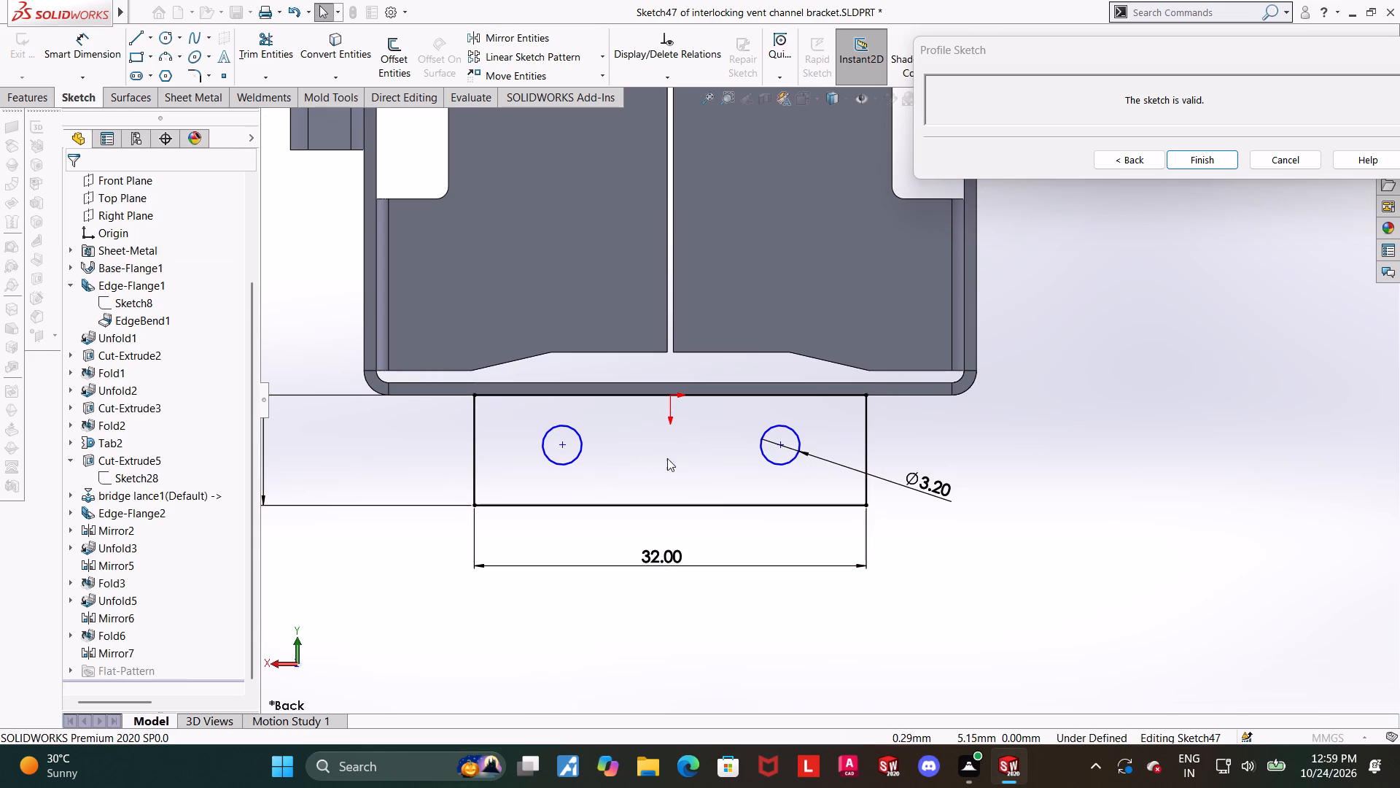
Dimension the spacing between the two circle centres as 19 mm.
{"action": "left_click", "coordinate": [87, 26]}
{"action": "left_click", "coordinate": [92, 36]}
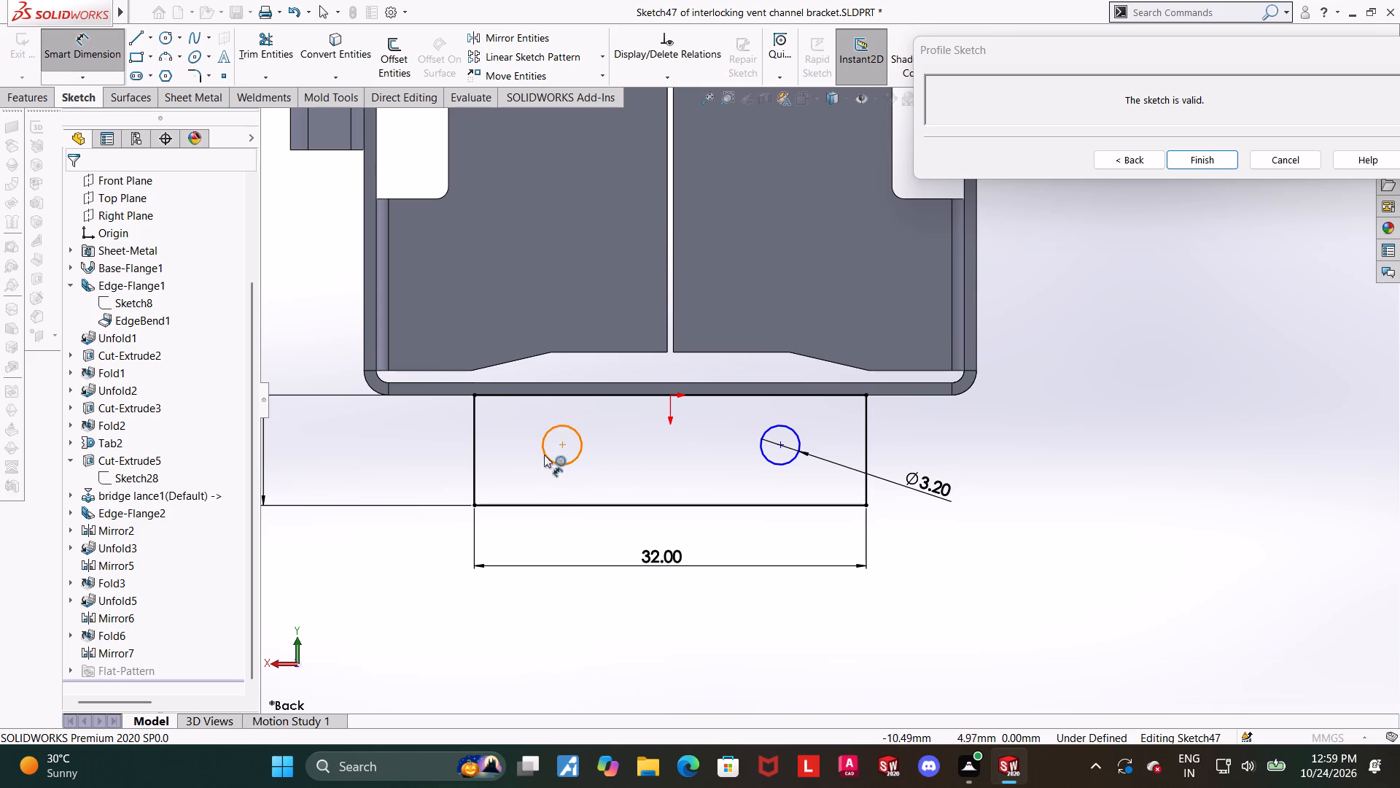
{"action": "left_click", "coordinate": [561, 447]}
{"action": "left_click", "coordinate": [780, 447]}
{"action": "left_click", "coordinate": [763, 278]}
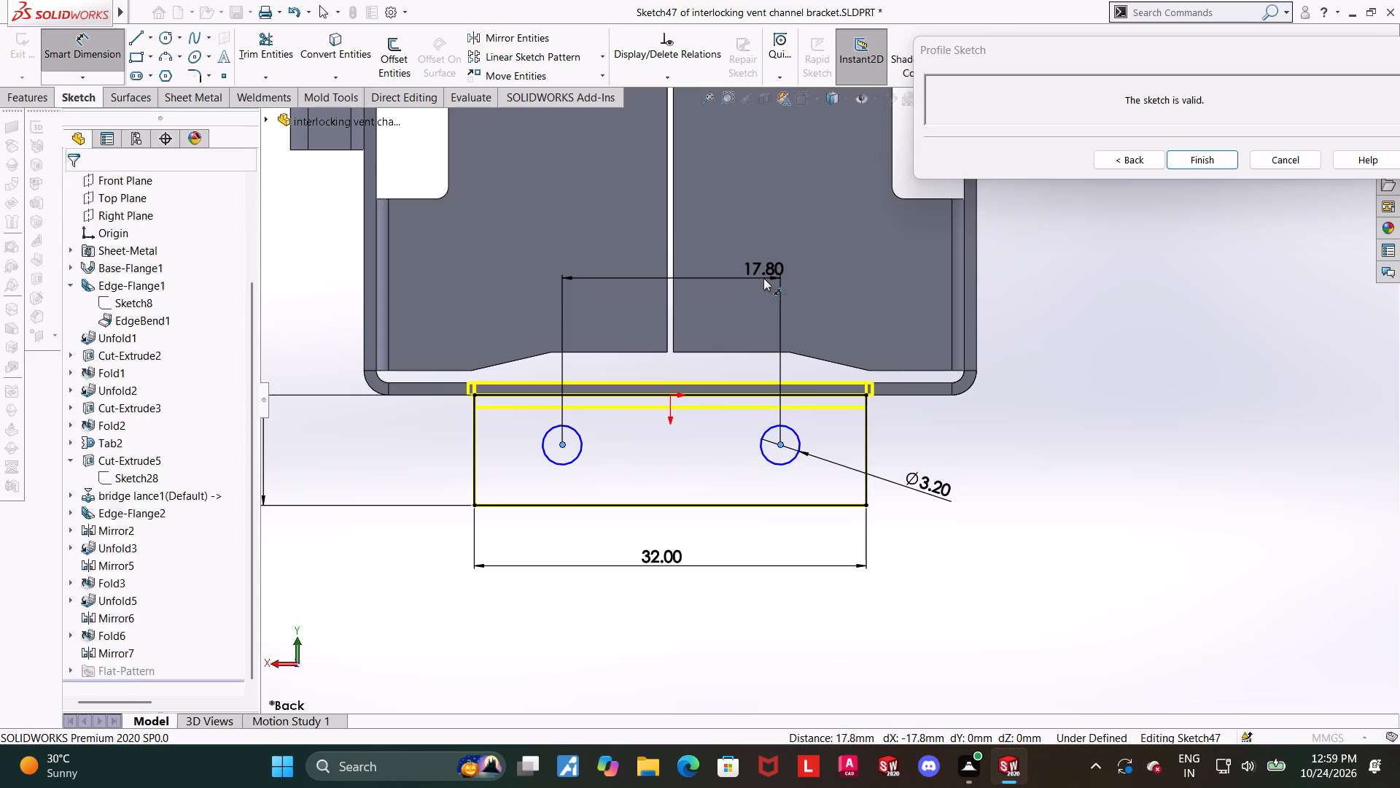
{"action": "type", "text": "19"}
{"action": "key", "text": "Return"}
{"action": "key", "text": "Escape"}
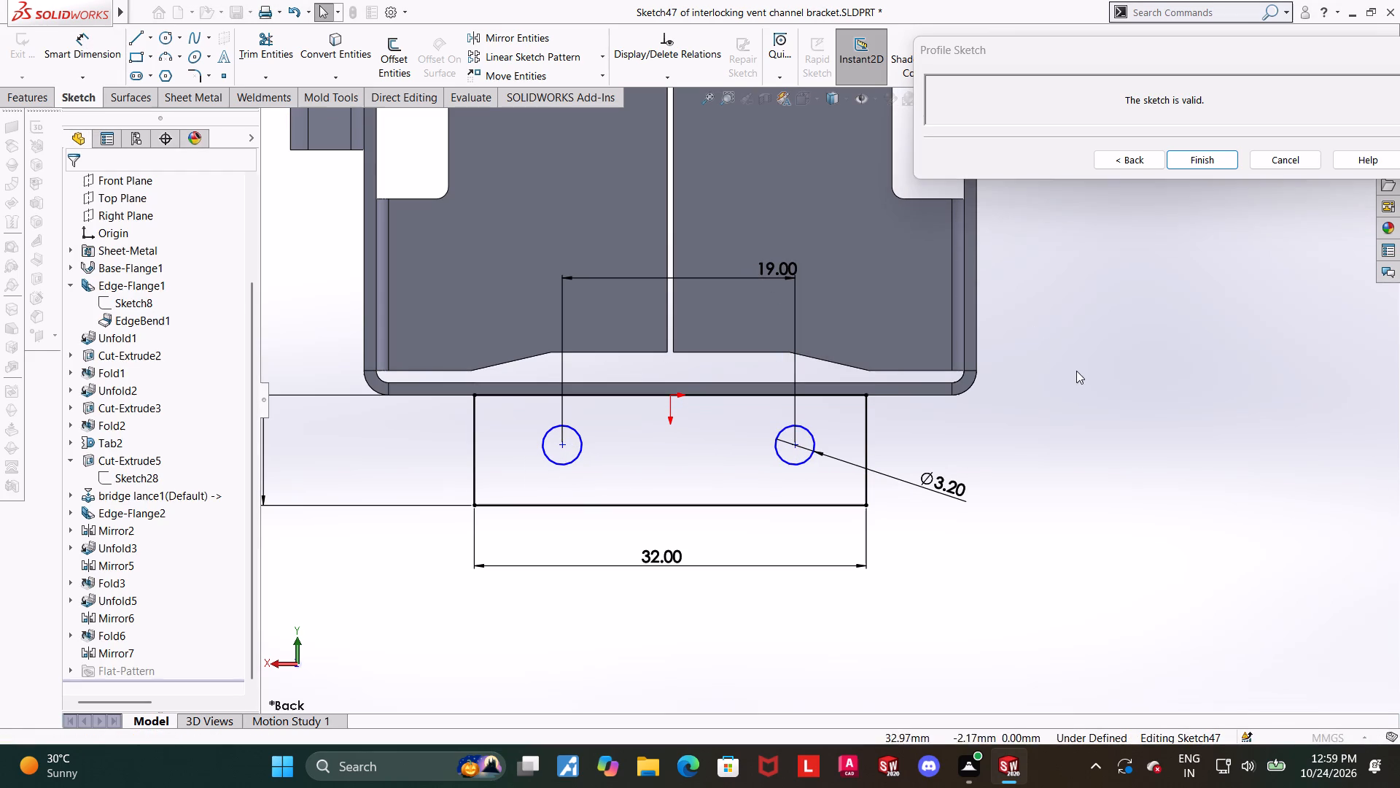
{"action": "left_click", "coordinate": [1076, 371]}
Draw a vertical centerline about 4.4 mm long from the origin down between the two circles.
{"action": "scroll", "coordinate": [438, 411], "scroll_direction": "down", "scroll_amount": 1}
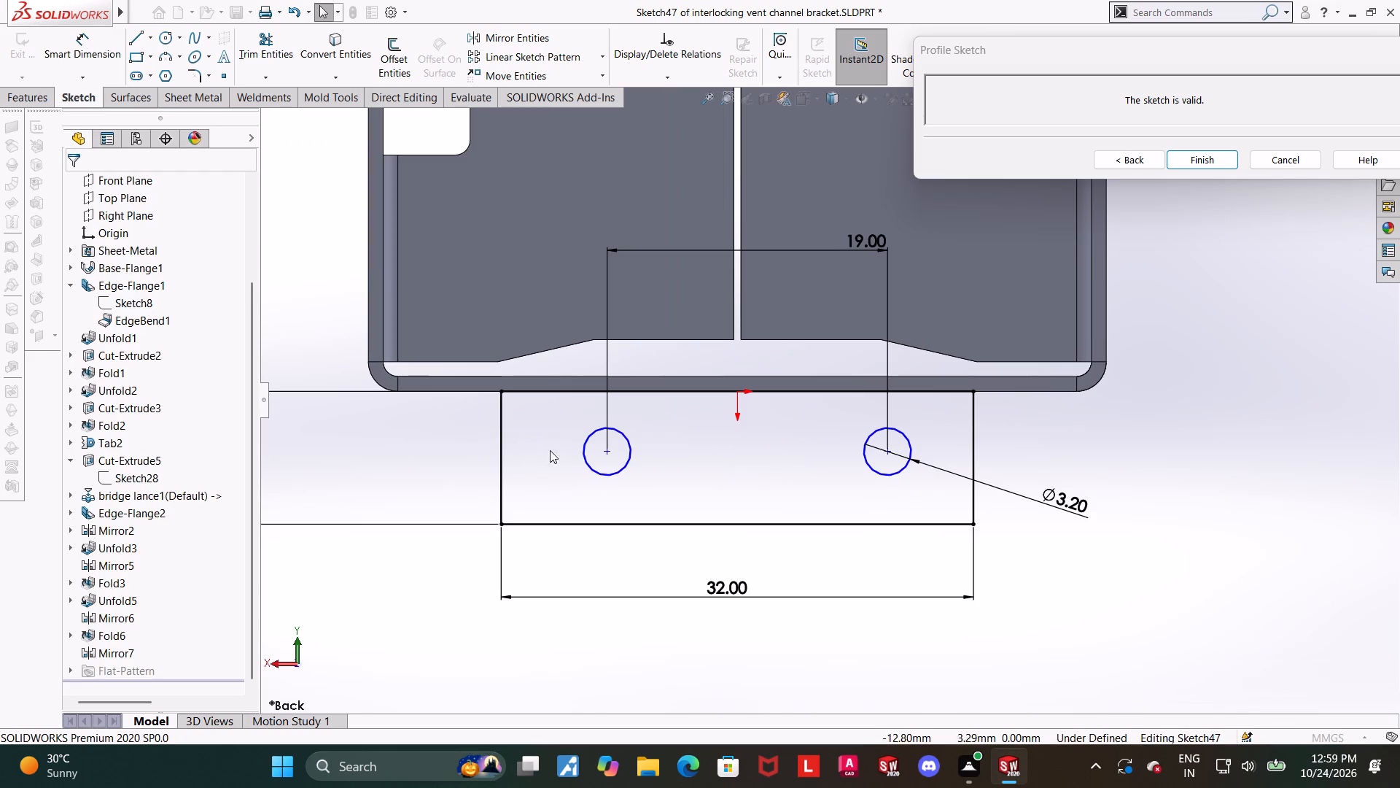
{"action": "left_click", "coordinate": [148, 32]}
{"action": "left_click", "coordinate": [149, 66]}
{"action": "key", "text": "Escape"}
{"action": "left_click", "coordinate": [155, 38]}
{"action": "left_click", "coordinate": [158, 79]}
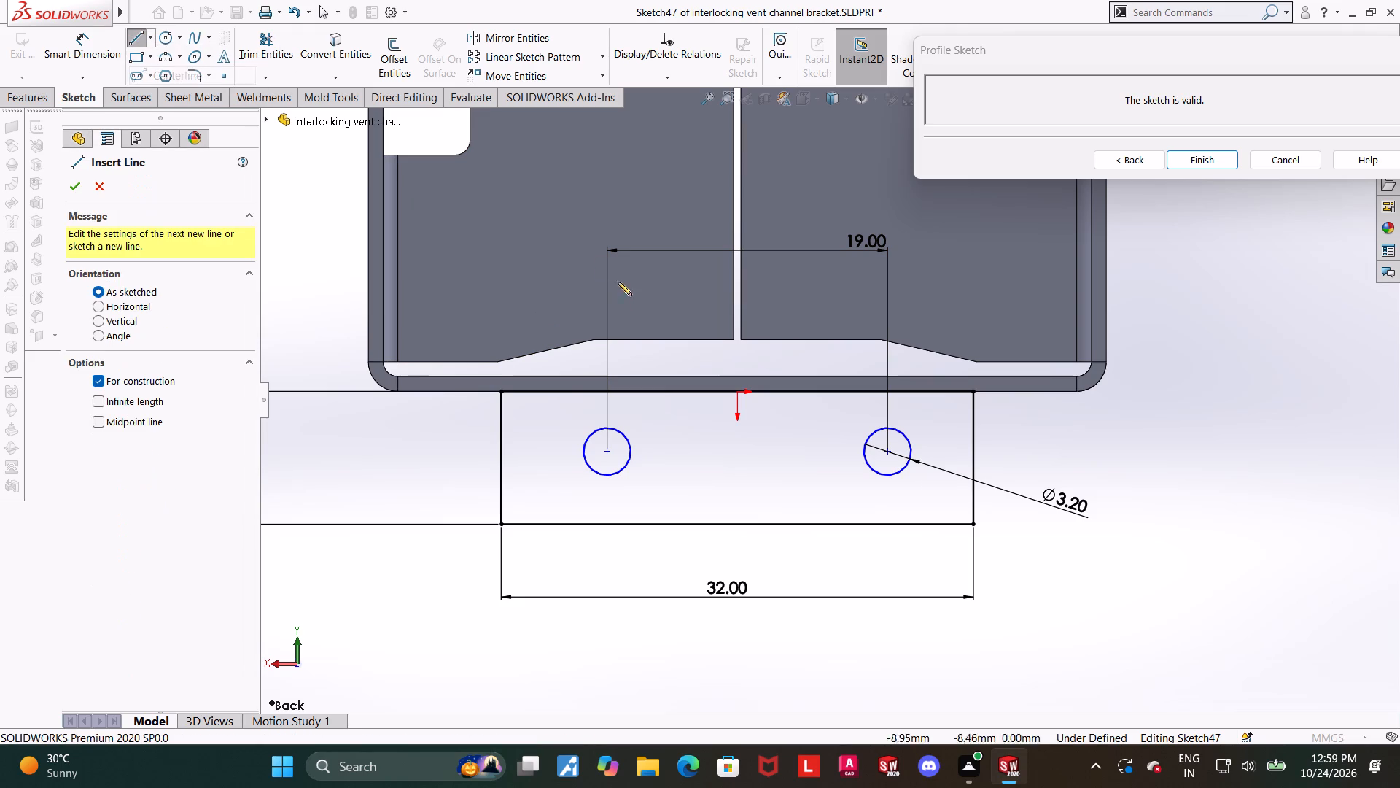
{"action": "left_click", "coordinate": [738, 394]}
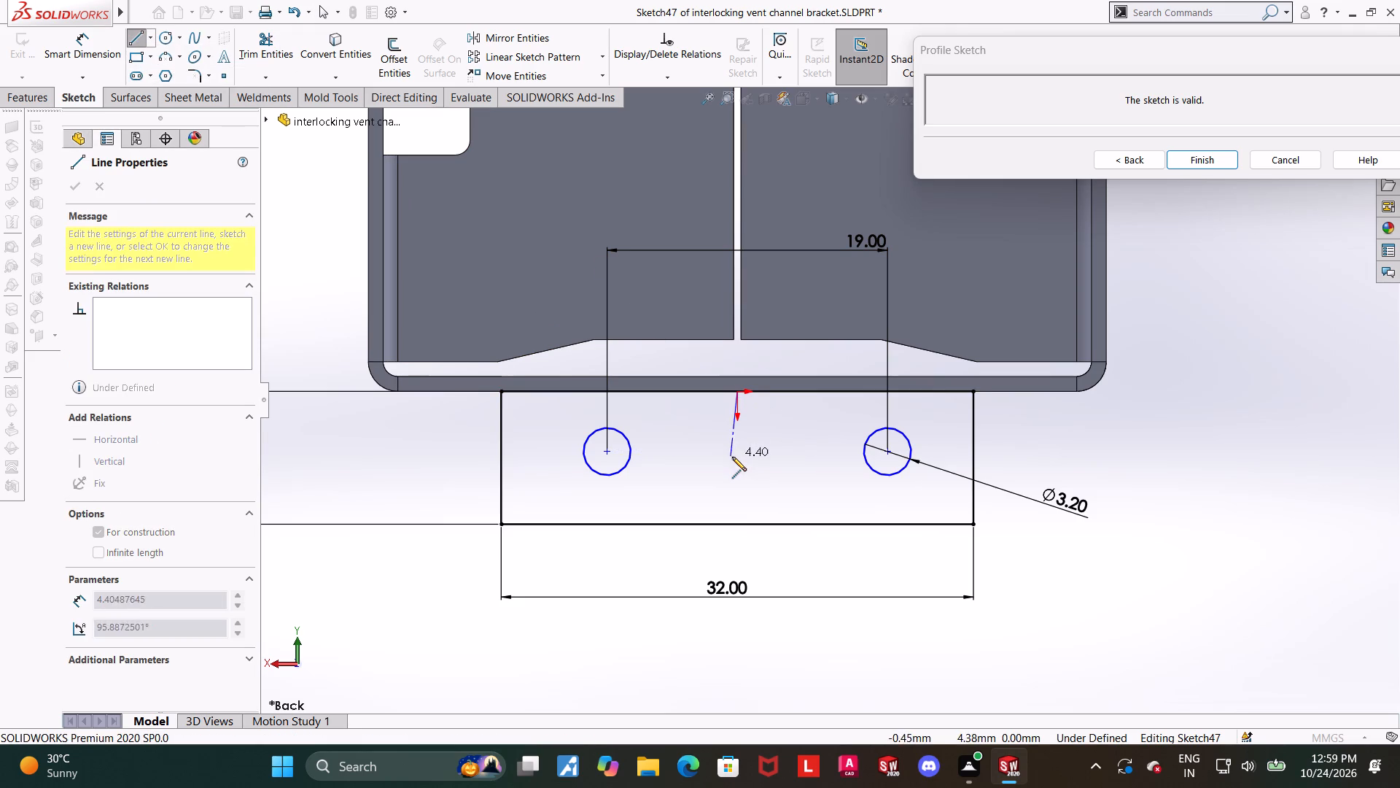
{"action": "left_click", "coordinate": [736, 457]}
{"action": "key", "text": "Escape"}
{"action": "key", "text": "Escape"}
Make the two circle centres symmetric about the vertical centerline.
{"action": "left_click", "coordinate": [612, 451]}
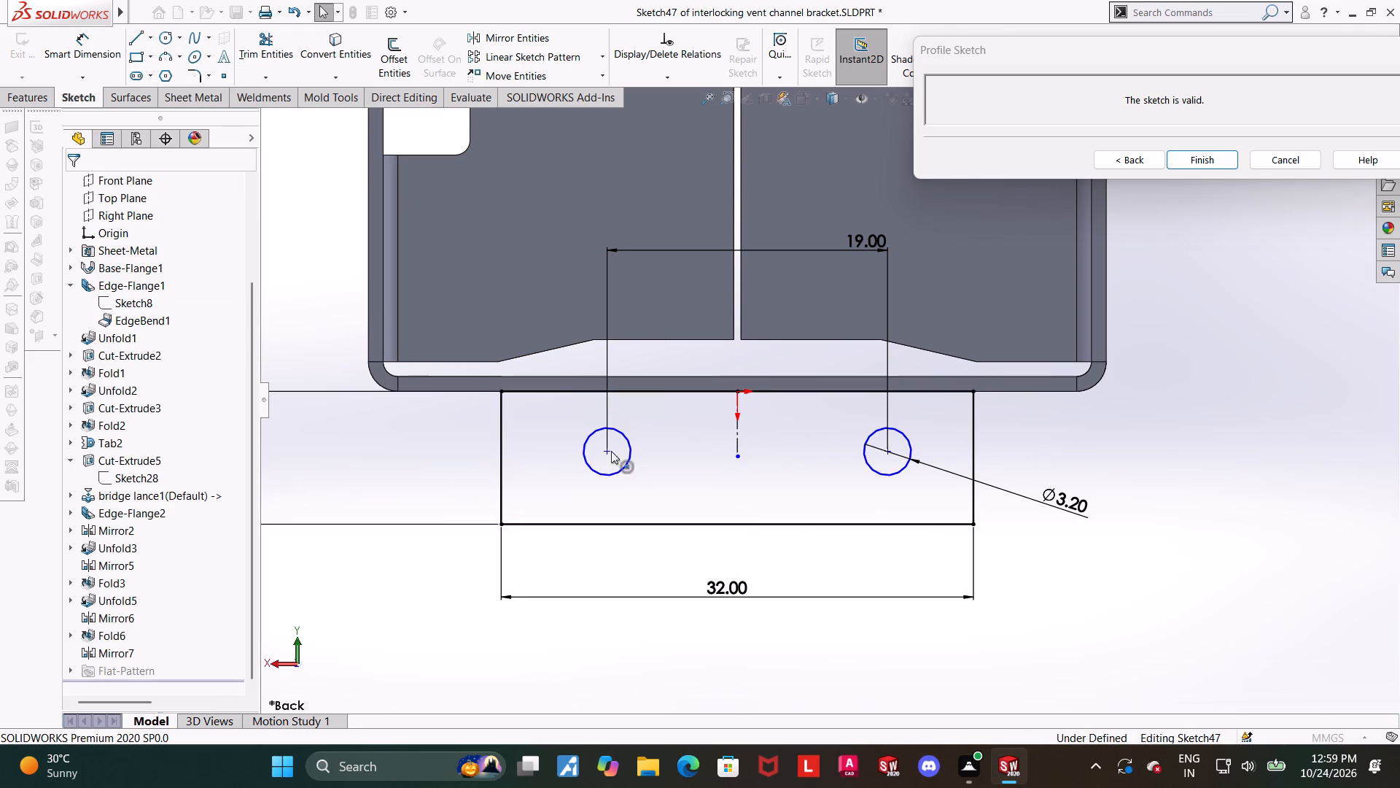
{"action": "left_click", "coordinate": [606, 451]}
{"action": "left_click", "coordinate": [741, 427], "text": "ctrl"}
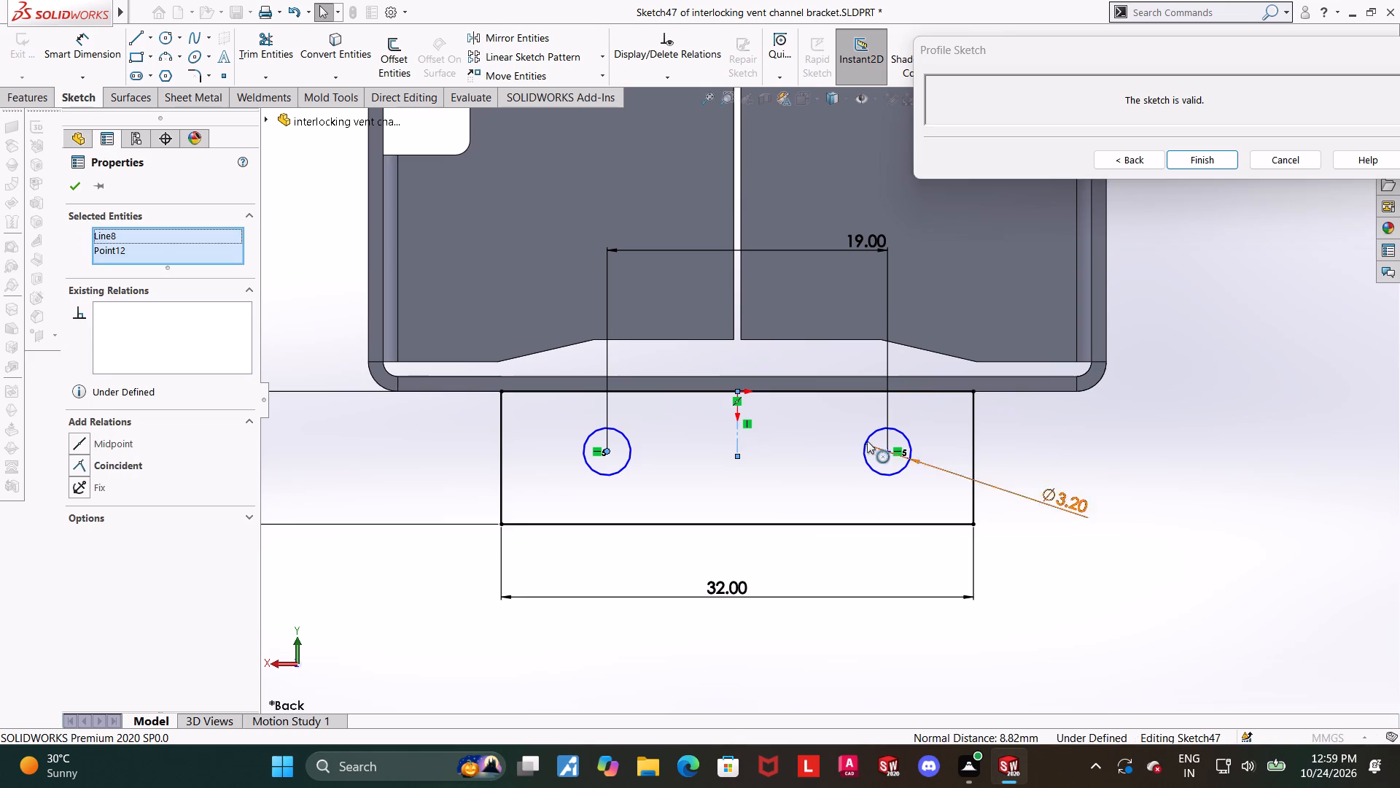
{"action": "left_click", "coordinate": [884, 449], "text": "ctrl"}
{"action": "left_click", "coordinate": [85, 461]}
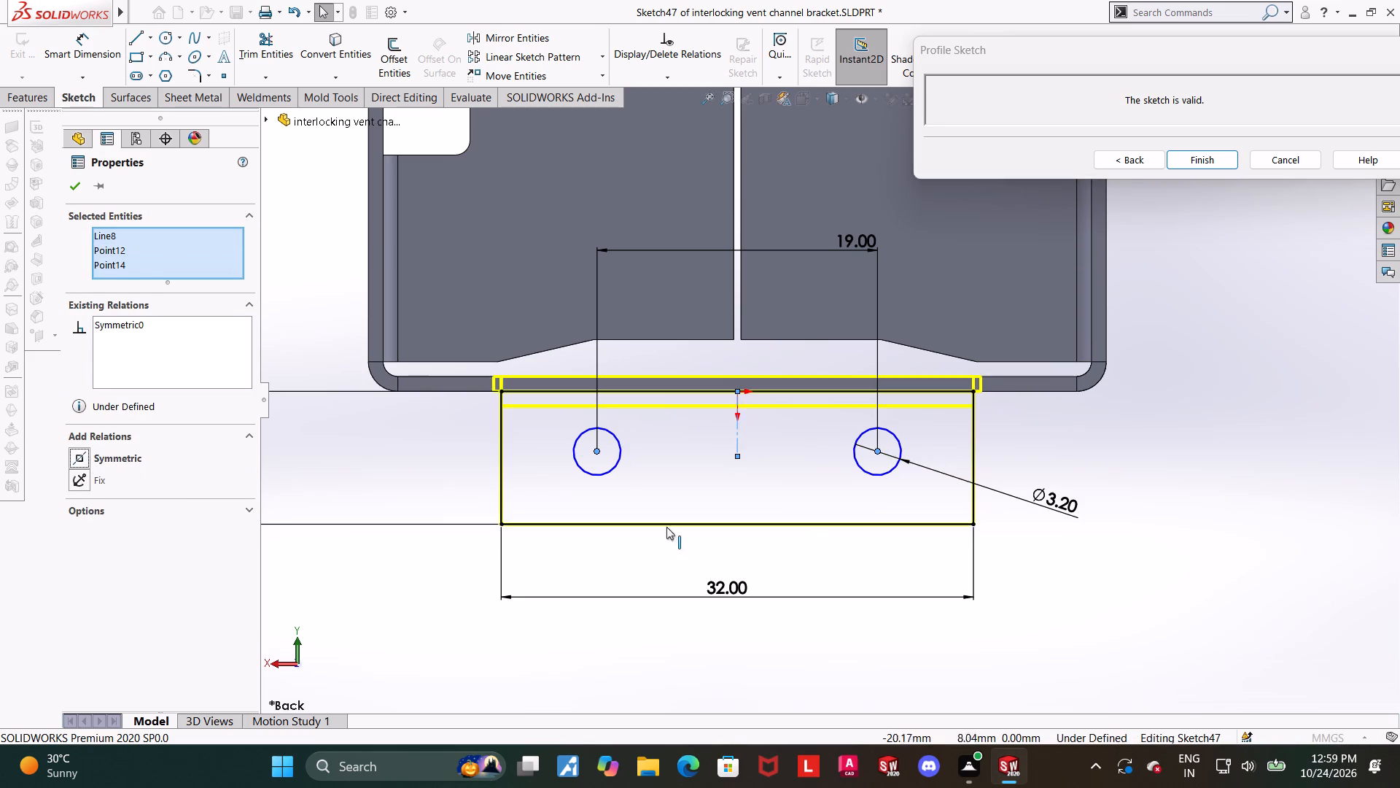
{"action": "left_click", "coordinate": [1122, 566]}
Dimension the left-hand circle's centre 4.5 mm from the lower line of the flange profile.
{"action": "scroll", "coordinate": [1162, 469], "scroll_direction": "up", "scroll_amount": 1}
{"action": "scroll", "coordinate": [1089, 441], "scroll_direction": "down", "scroll_amount": 1}
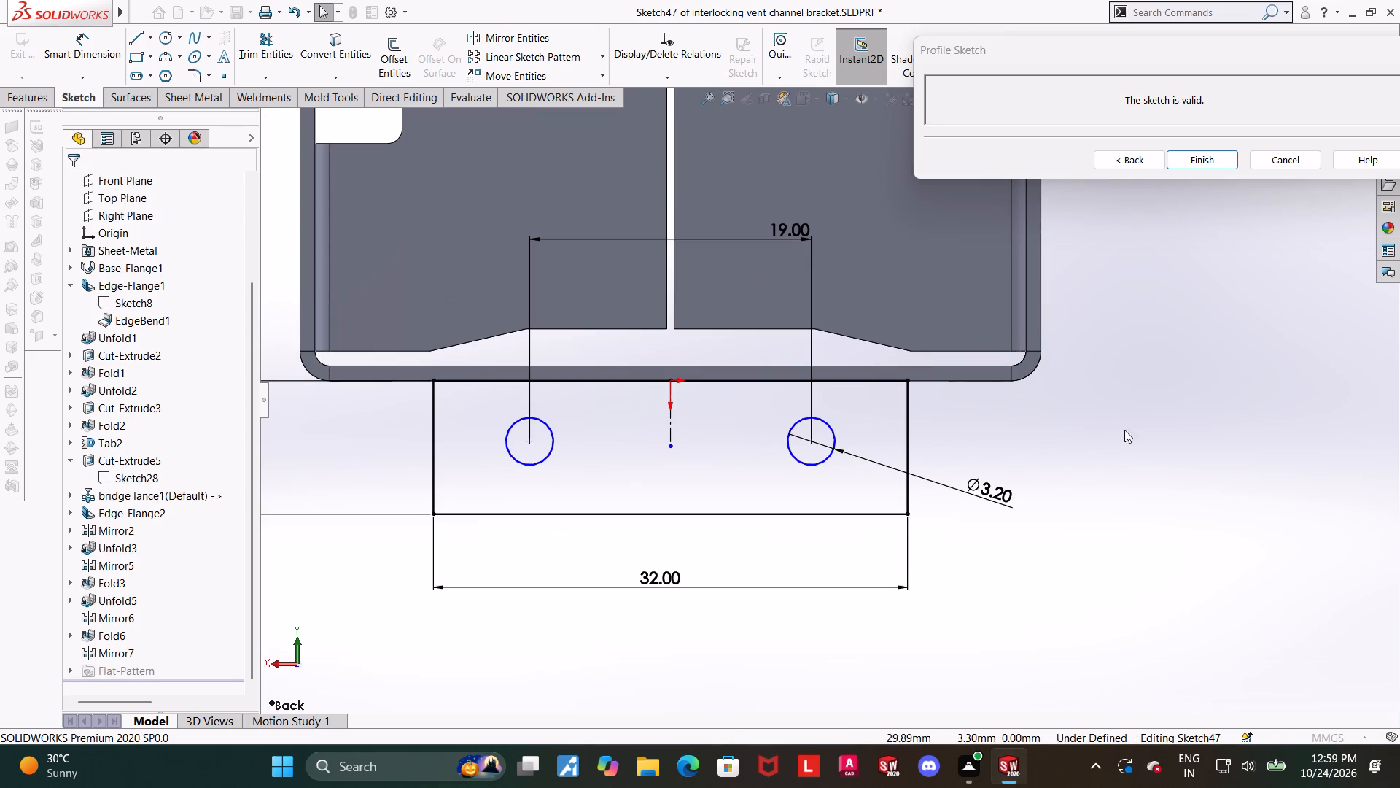
{"action": "key", "text": "Escape"}
{"action": "left_click", "coordinate": [1148, 429]}
{"action": "scroll", "coordinate": [833, 474], "scroll_direction": "up", "scroll_amount": 1}
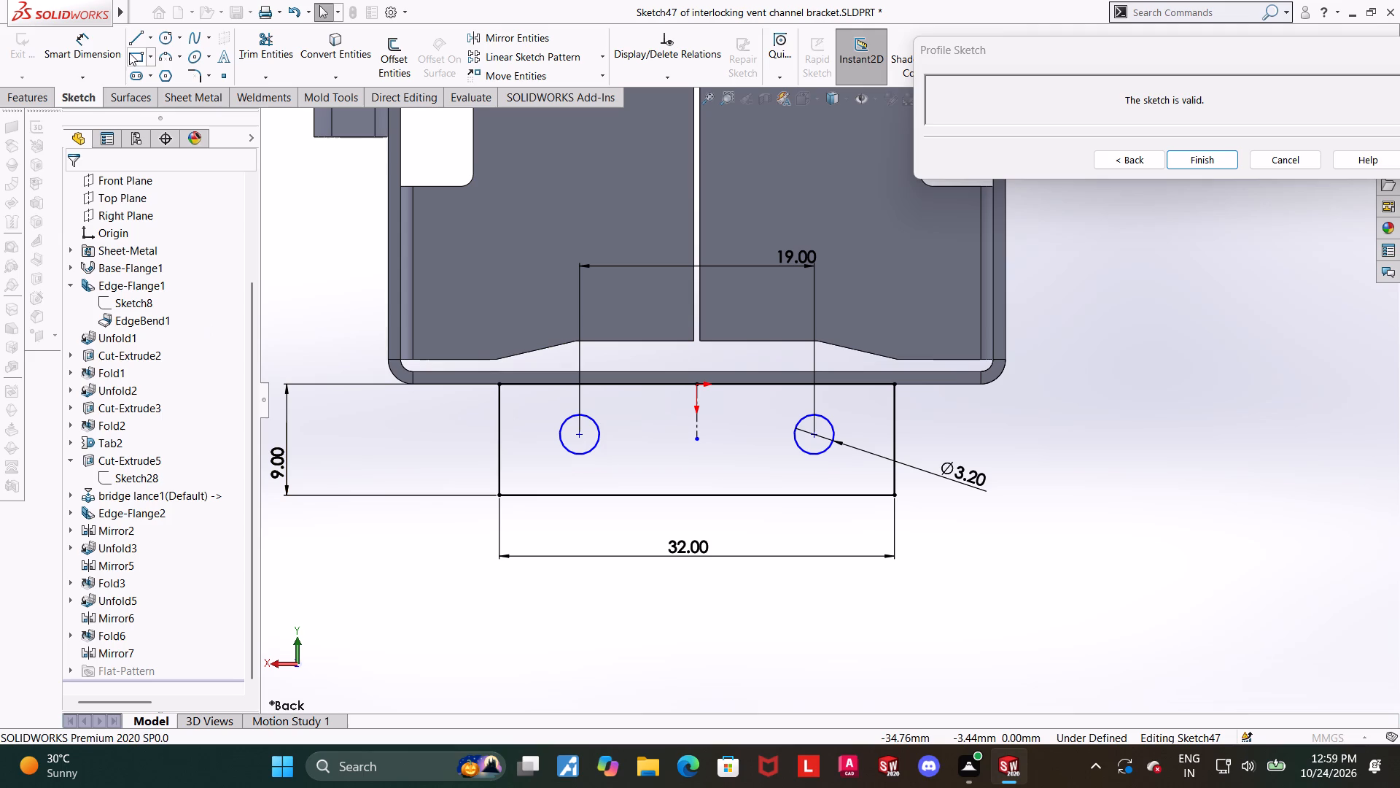
{"action": "left_click", "coordinate": [103, 44]}
{"action": "left_click", "coordinate": [573, 499]}
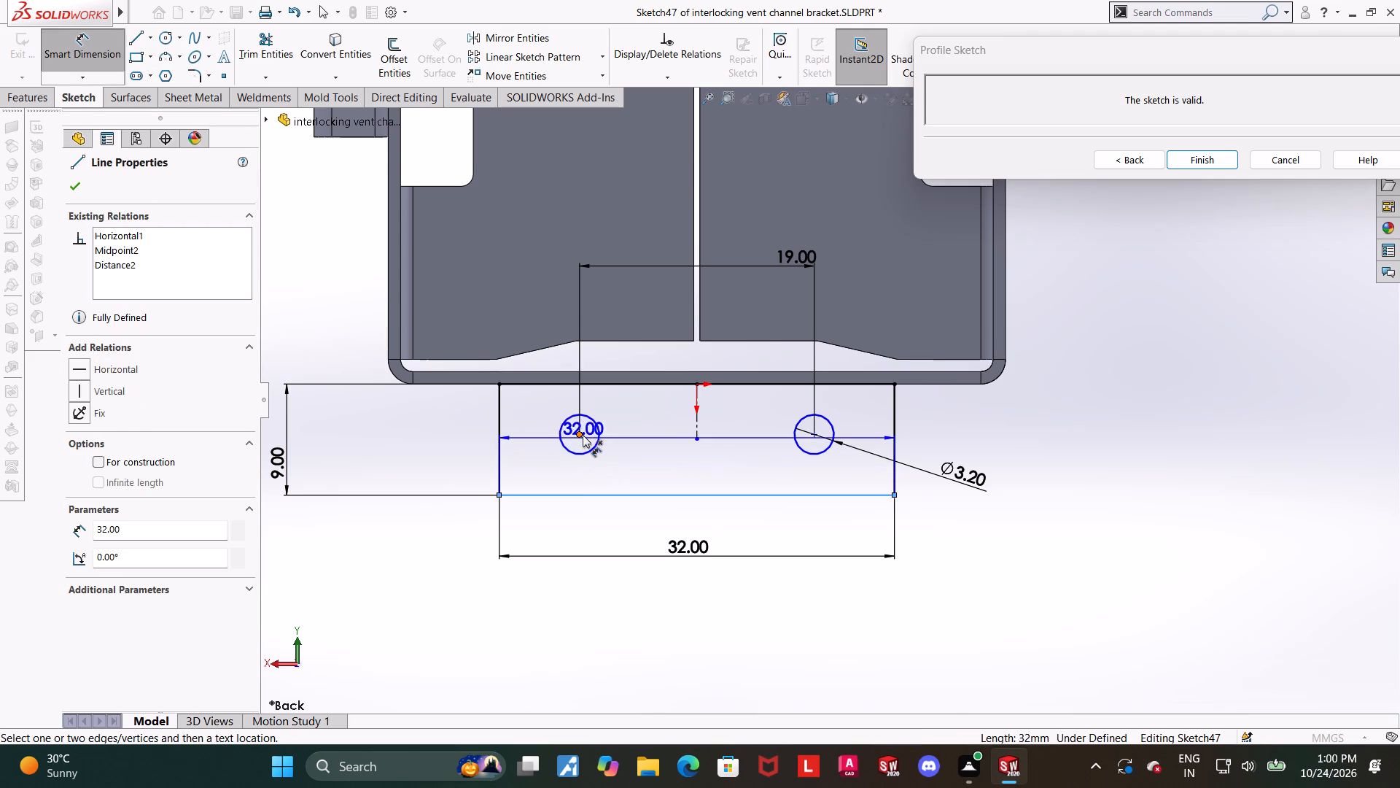
{"action": "left_click", "coordinate": [583, 435]}
{"action": "left_click", "coordinate": [424, 436]}
{"action": "type", "text": "4.5"}
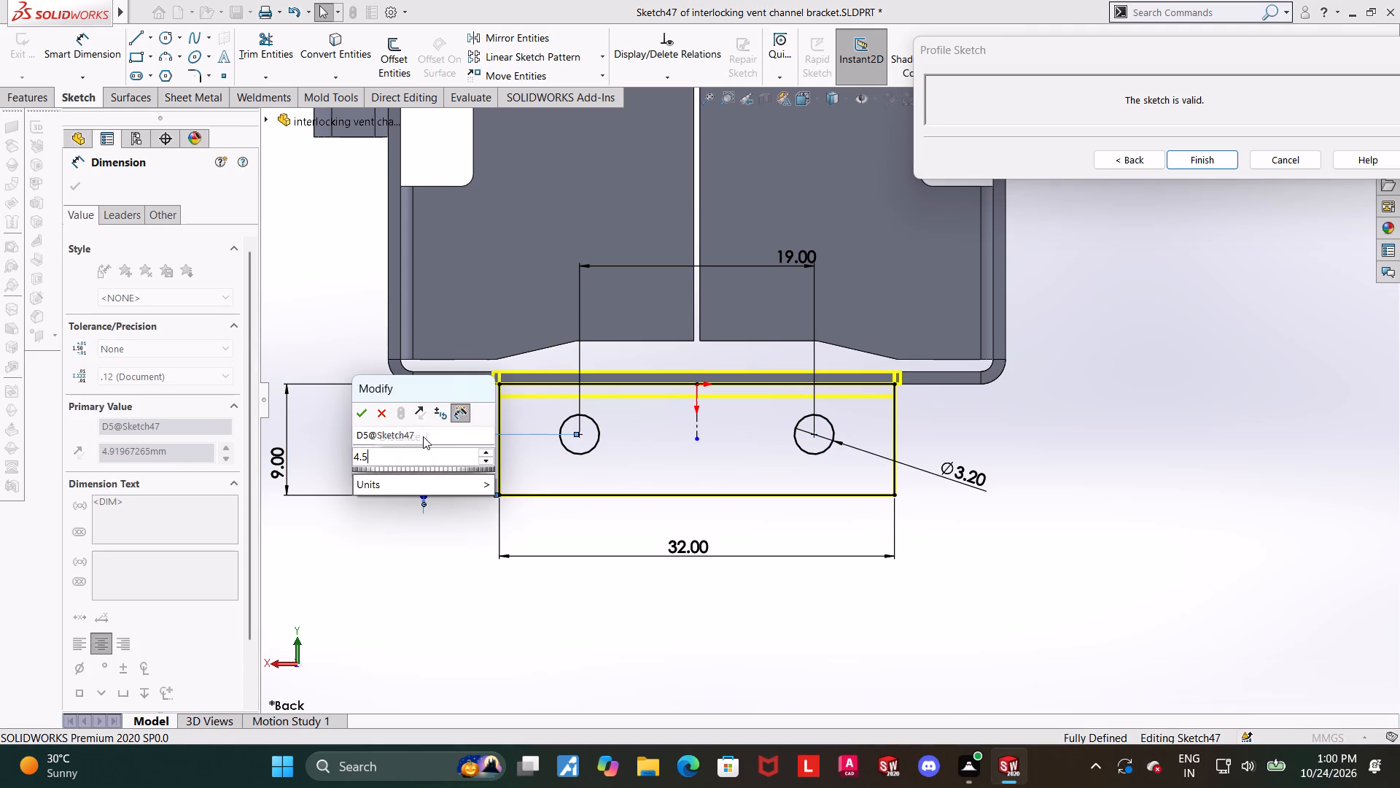
{"action": "key", "text": "Return"}
{"action": "key", "text": "Escape"}
{"action": "left_click", "coordinate": [1017, 580]}
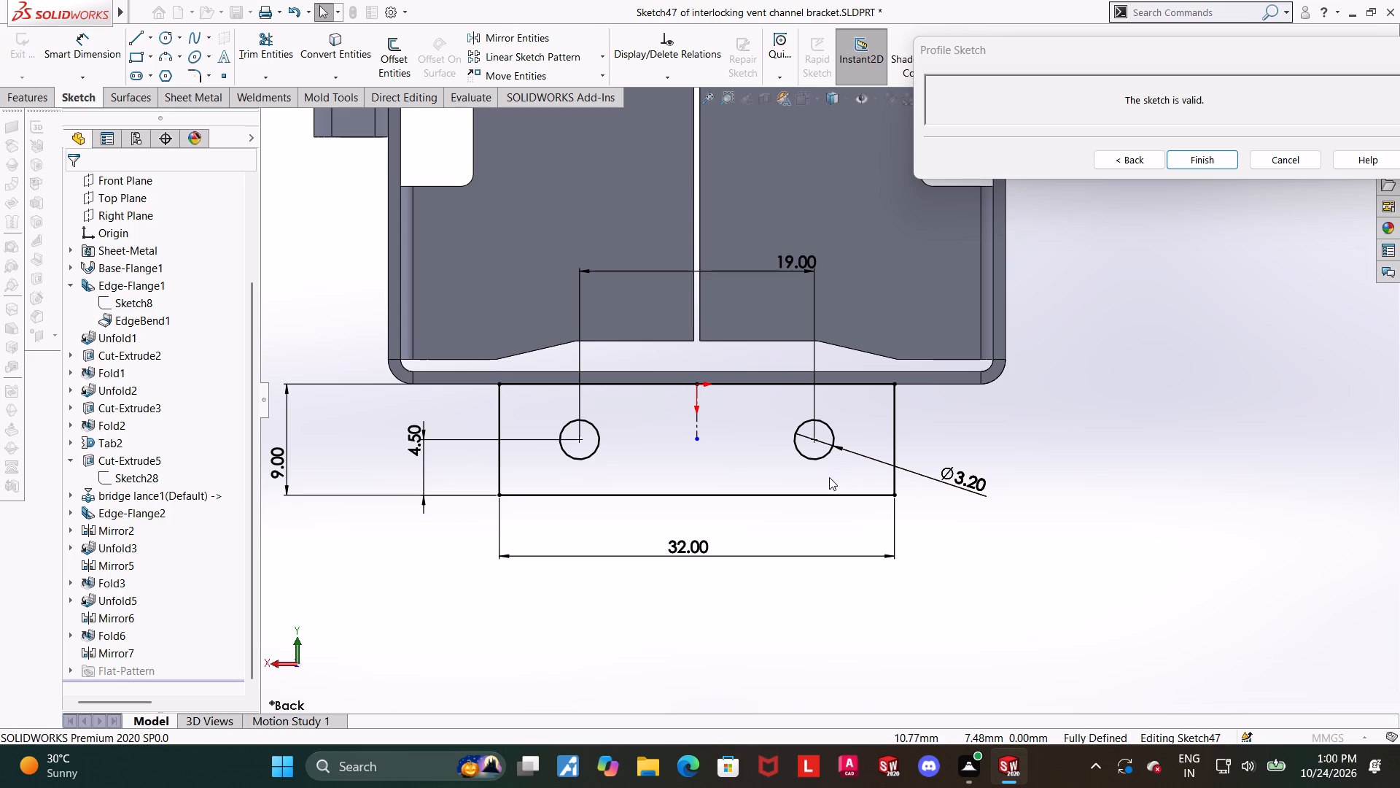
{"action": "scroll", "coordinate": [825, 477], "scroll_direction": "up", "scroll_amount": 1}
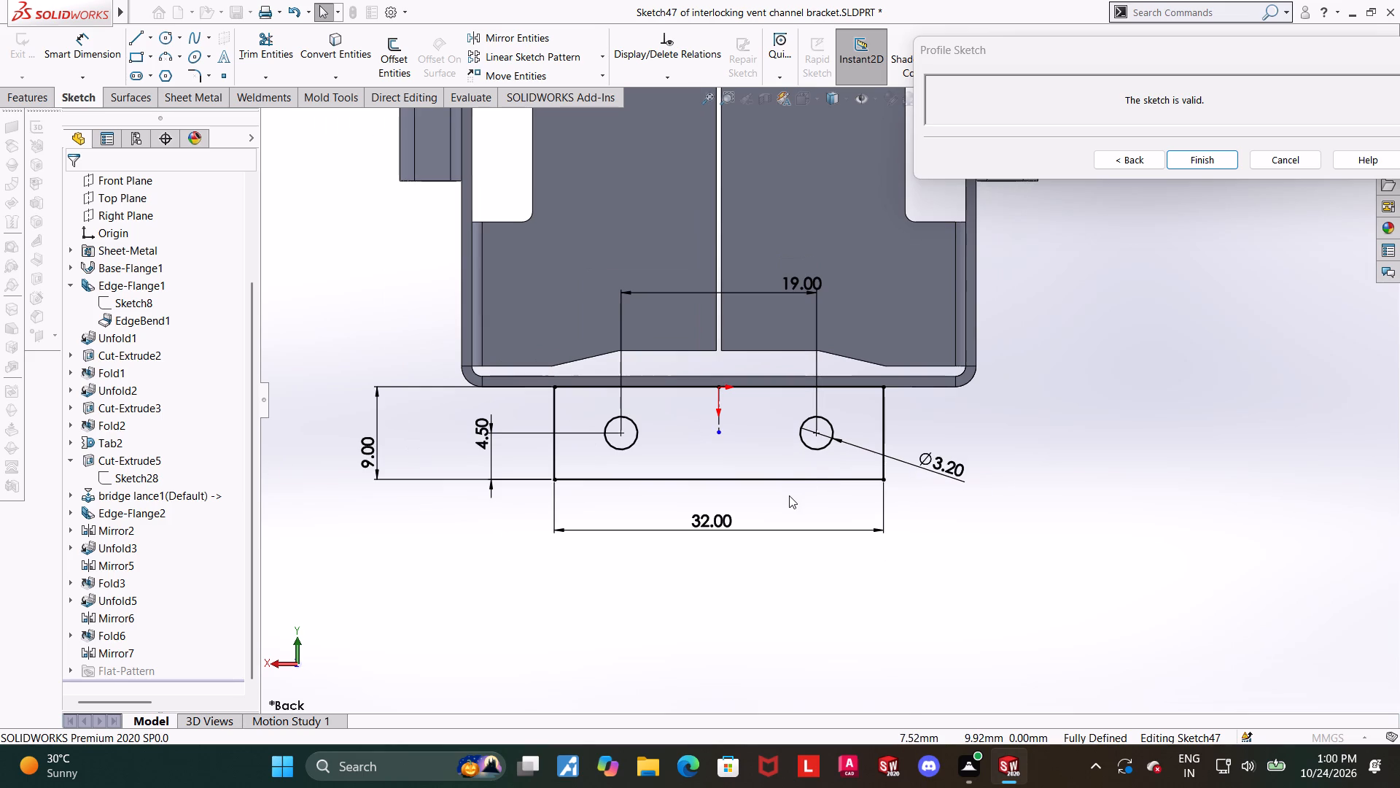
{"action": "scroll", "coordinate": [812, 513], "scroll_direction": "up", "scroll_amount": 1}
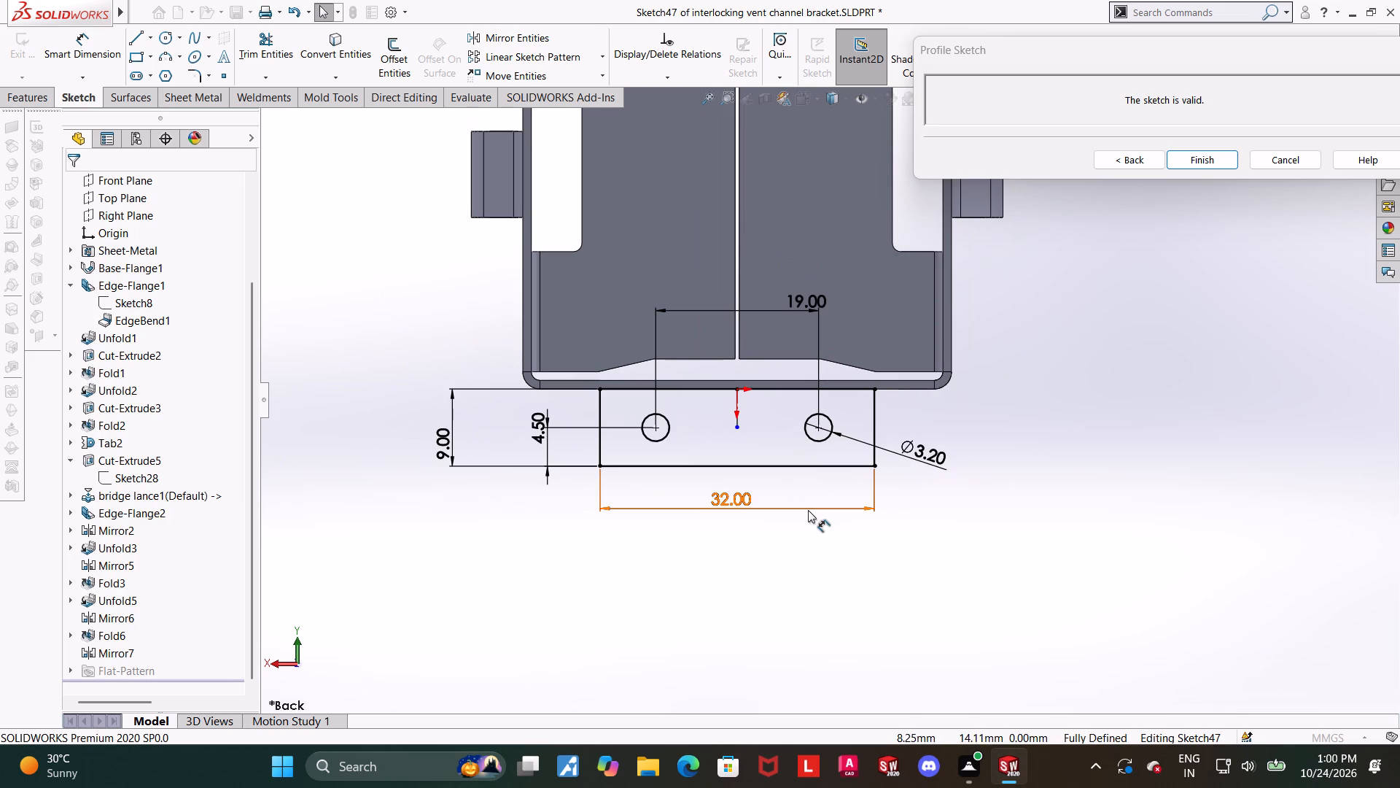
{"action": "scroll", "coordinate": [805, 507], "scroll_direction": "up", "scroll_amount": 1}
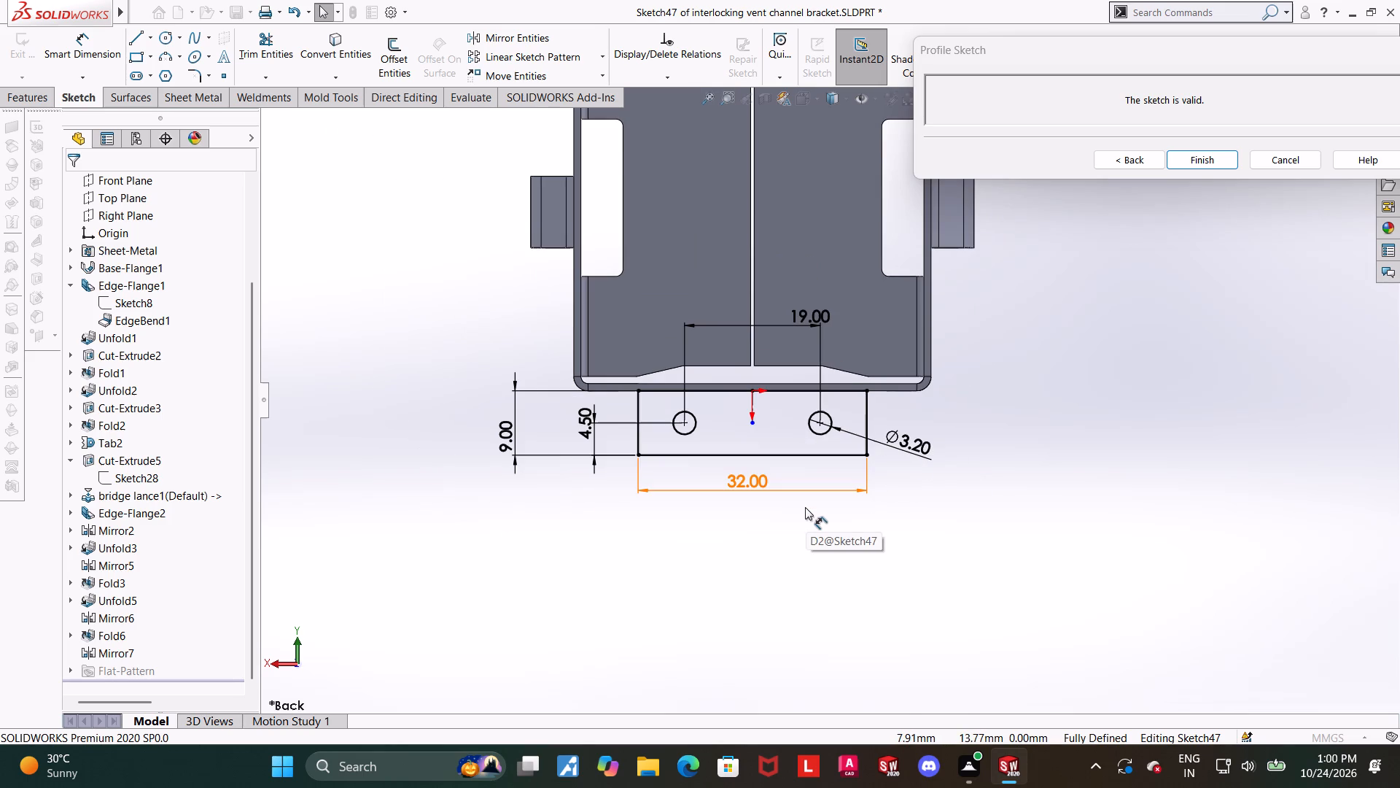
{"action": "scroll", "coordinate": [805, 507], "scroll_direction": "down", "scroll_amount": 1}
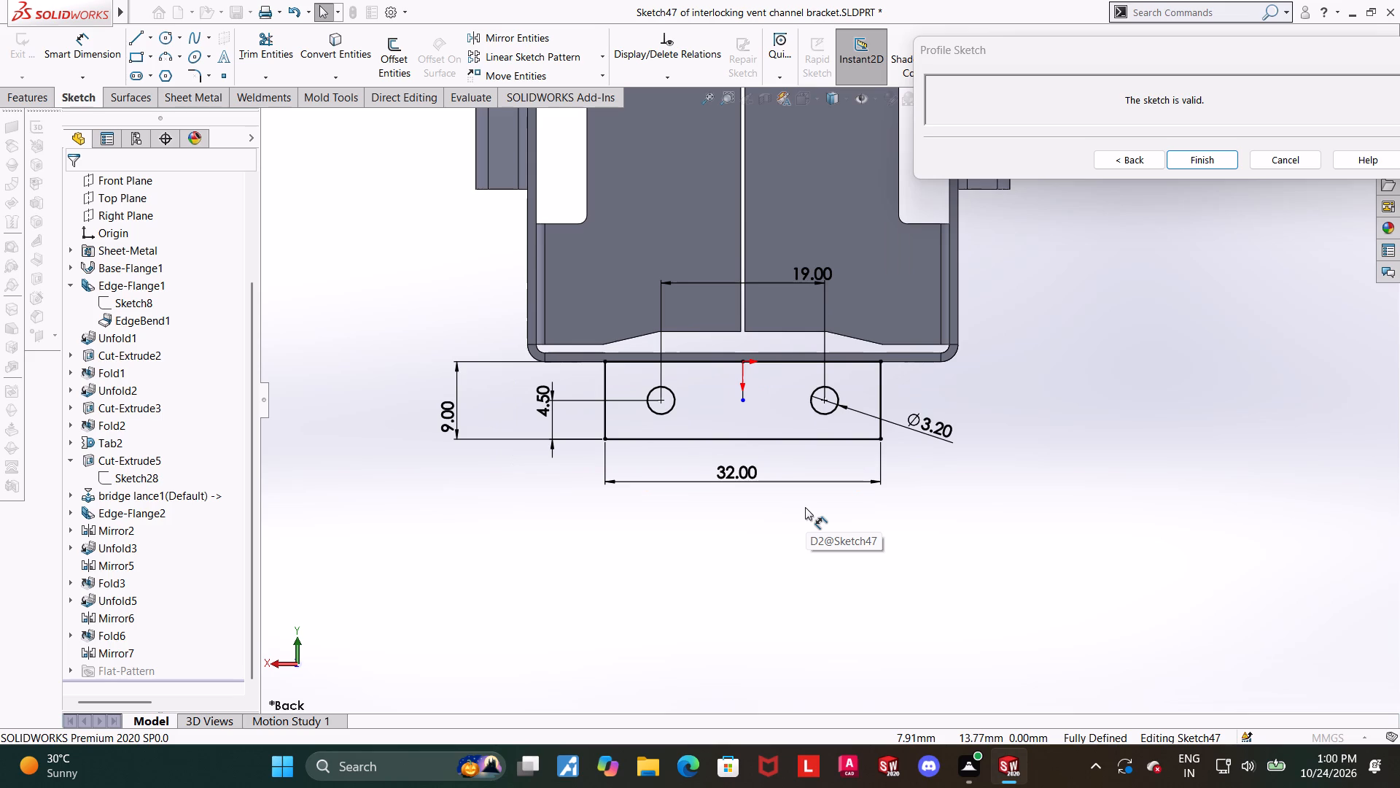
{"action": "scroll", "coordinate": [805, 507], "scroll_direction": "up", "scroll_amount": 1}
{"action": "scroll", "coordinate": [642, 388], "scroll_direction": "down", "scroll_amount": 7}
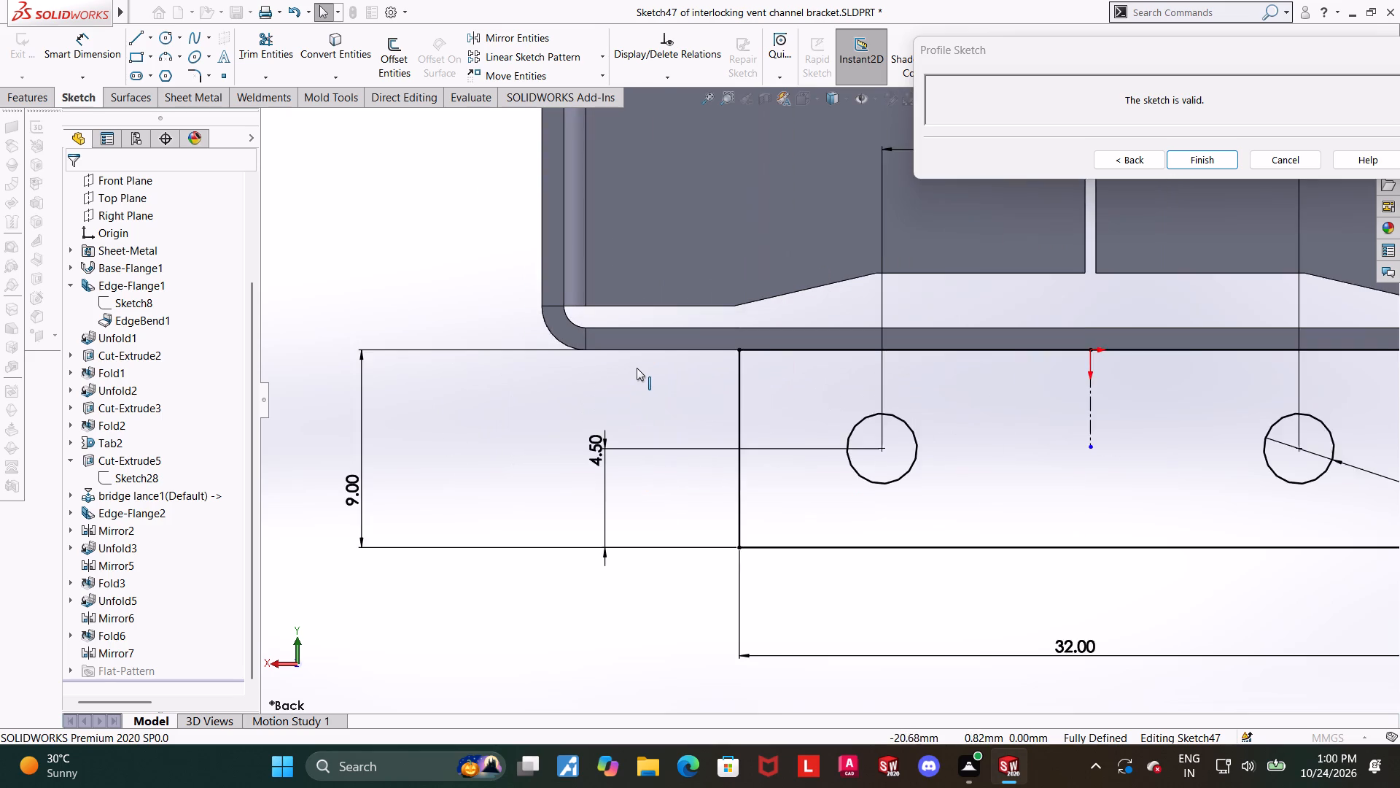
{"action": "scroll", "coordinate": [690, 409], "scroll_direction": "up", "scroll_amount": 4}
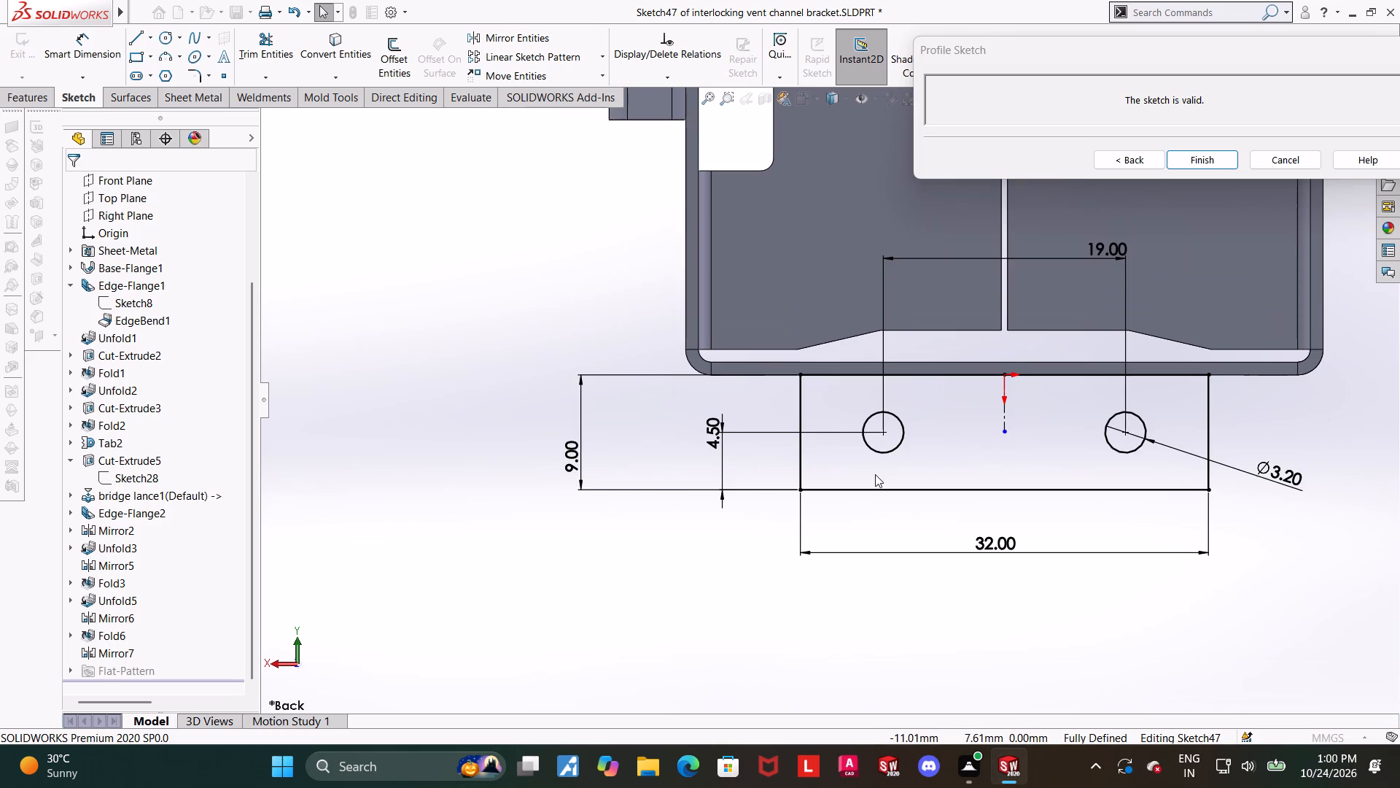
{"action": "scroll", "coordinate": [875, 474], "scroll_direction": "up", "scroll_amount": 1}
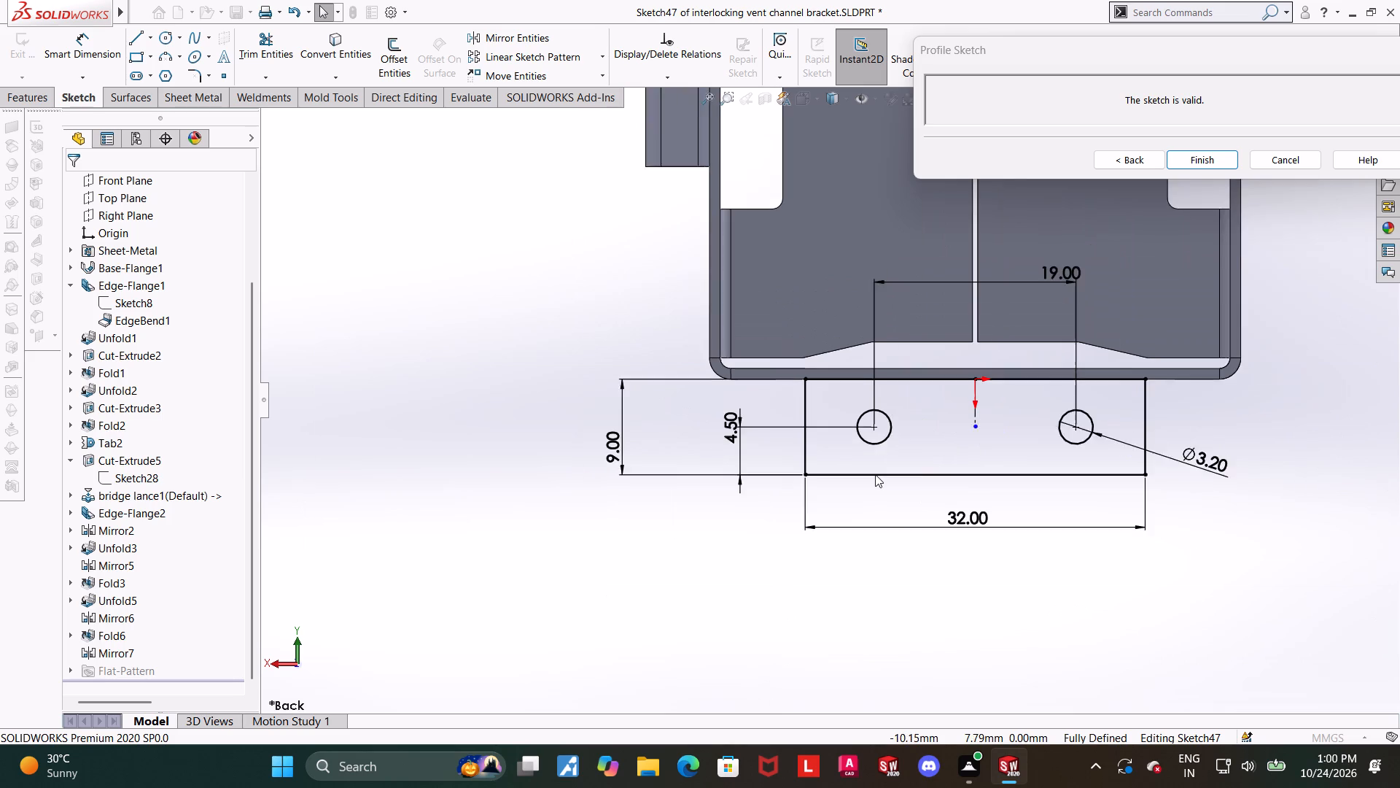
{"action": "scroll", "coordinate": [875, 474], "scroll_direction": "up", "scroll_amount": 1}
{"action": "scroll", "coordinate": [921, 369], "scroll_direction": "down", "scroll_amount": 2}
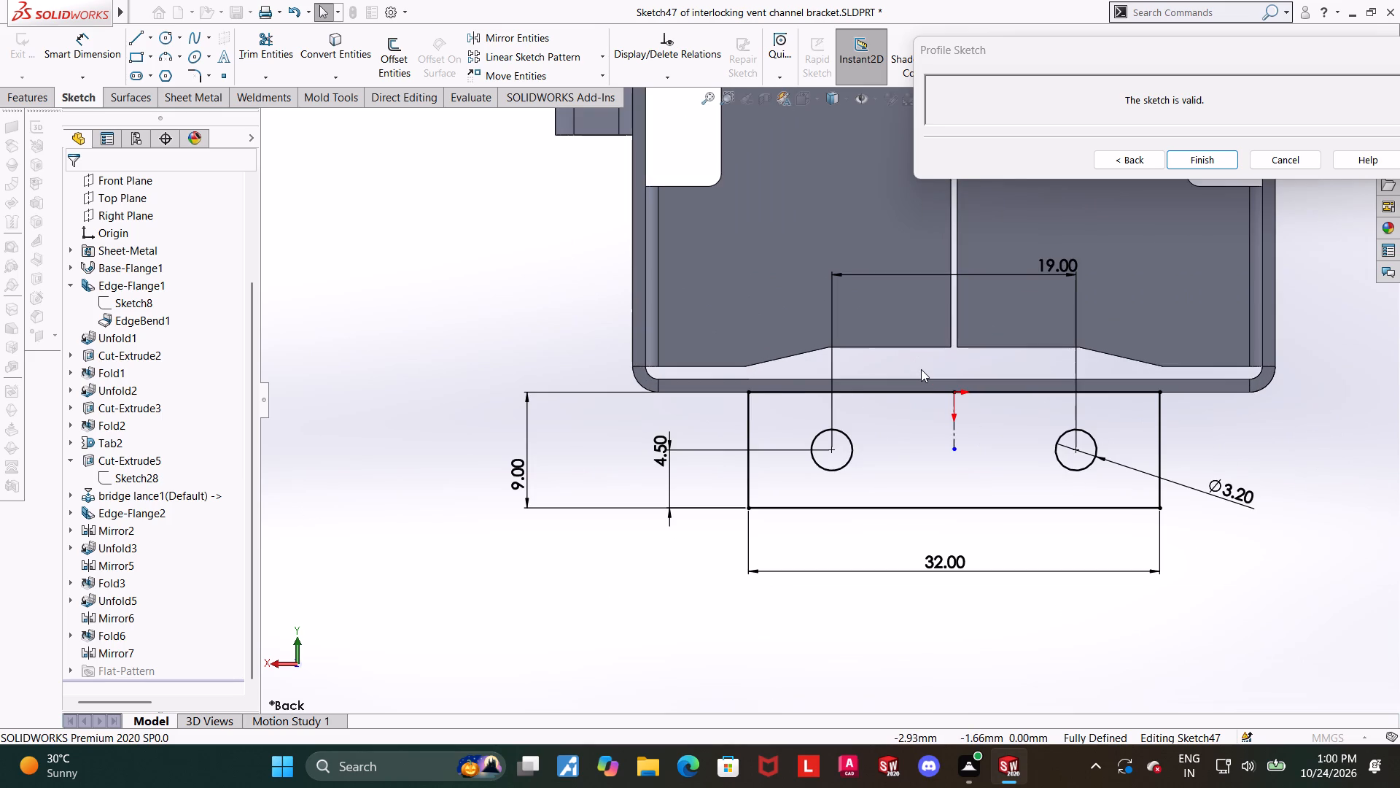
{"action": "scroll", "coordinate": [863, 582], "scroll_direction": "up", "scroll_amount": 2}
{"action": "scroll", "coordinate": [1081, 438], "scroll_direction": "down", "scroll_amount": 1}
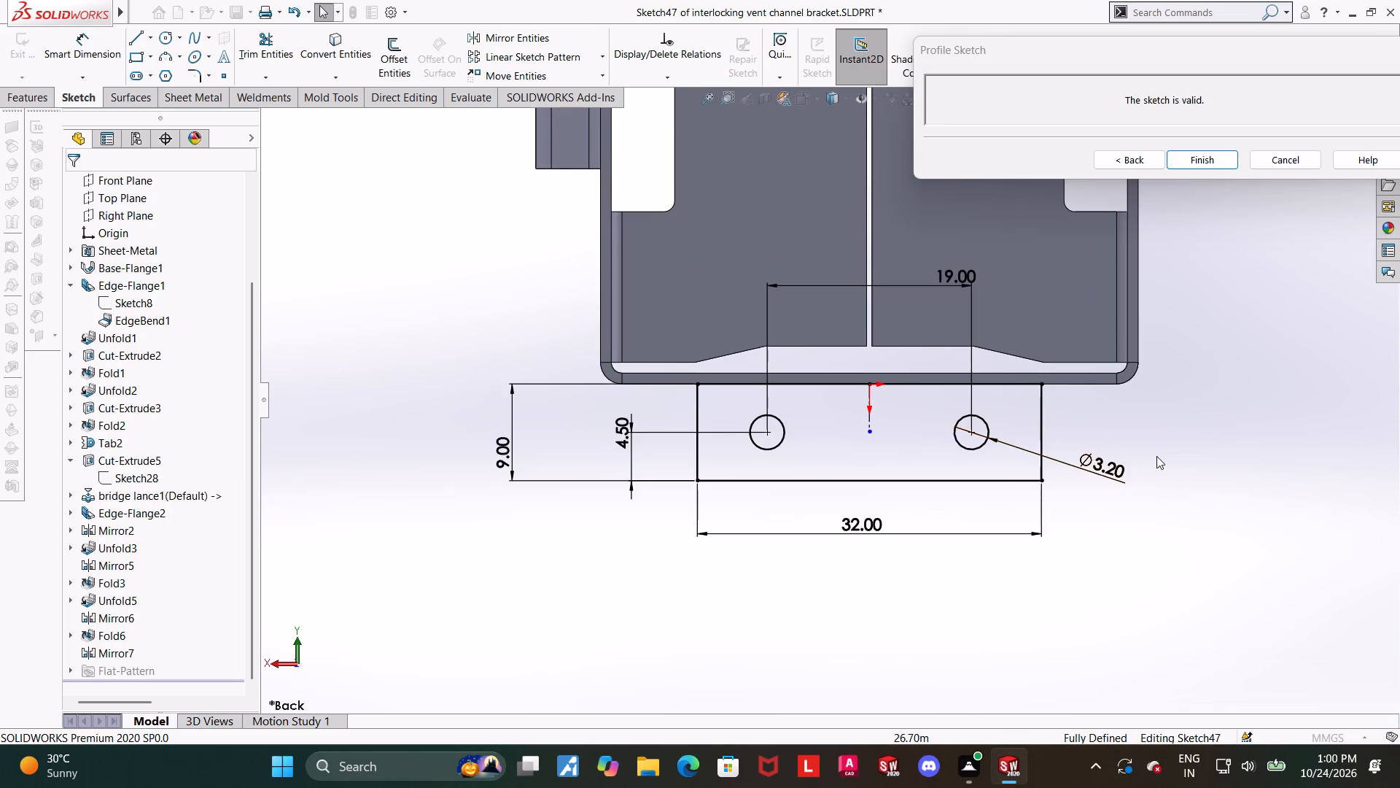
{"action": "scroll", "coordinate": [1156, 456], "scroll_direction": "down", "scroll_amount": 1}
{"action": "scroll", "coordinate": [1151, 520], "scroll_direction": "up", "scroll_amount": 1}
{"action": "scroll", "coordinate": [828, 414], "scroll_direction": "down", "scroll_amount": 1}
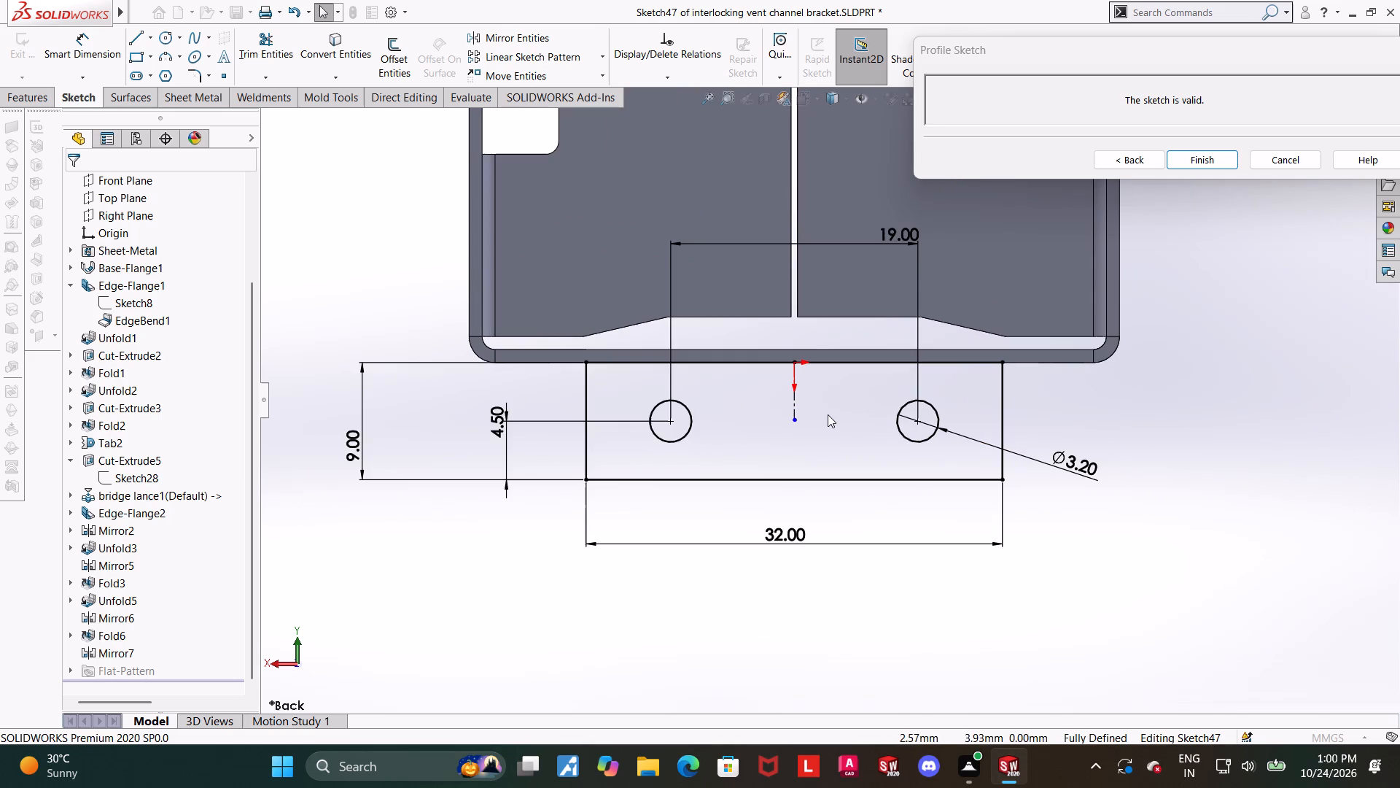
Return from the hole profile sketch to the edge flange settings.
{"action": "scroll", "coordinate": [836, 392], "scroll_direction": "up", "scroll_amount": 1}
{"action": "scroll", "coordinate": [894, 390], "scroll_direction": "down", "scroll_amount": 1}
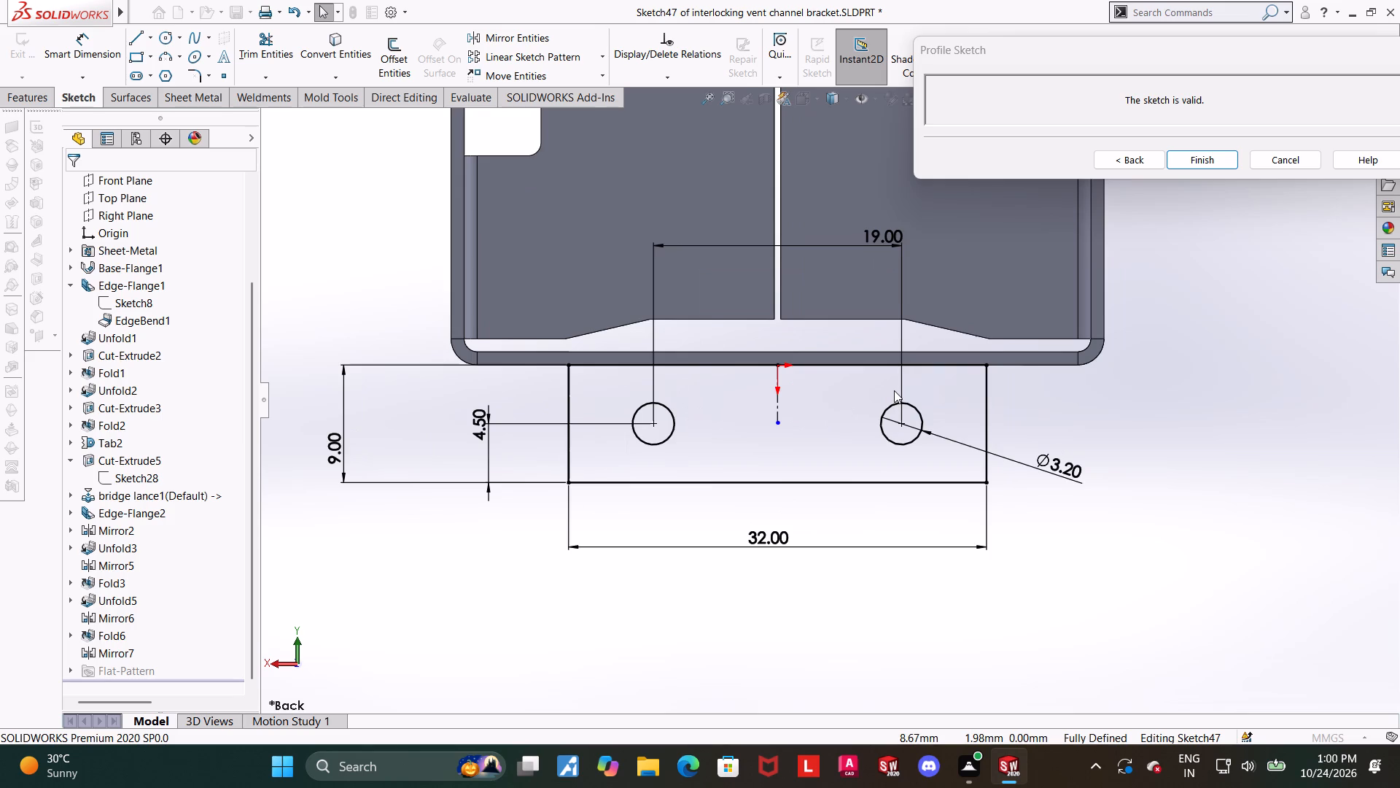
{"action": "scroll", "coordinate": [894, 390], "scroll_direction": "down", "scroll_amount": 1}
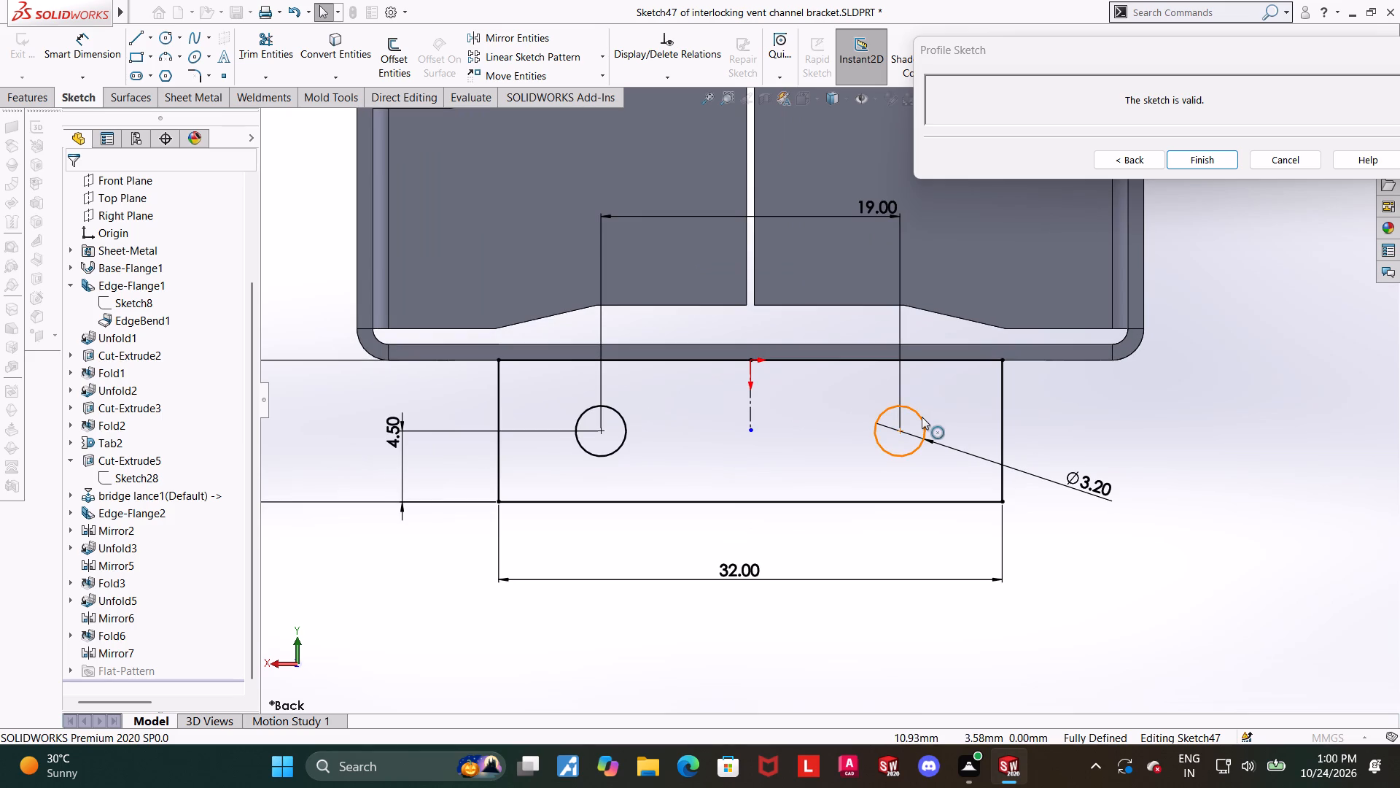
{"action": "scroll", "coordinate": [922, 417], "scroll_direction": "up", "scroll_amount": 1}
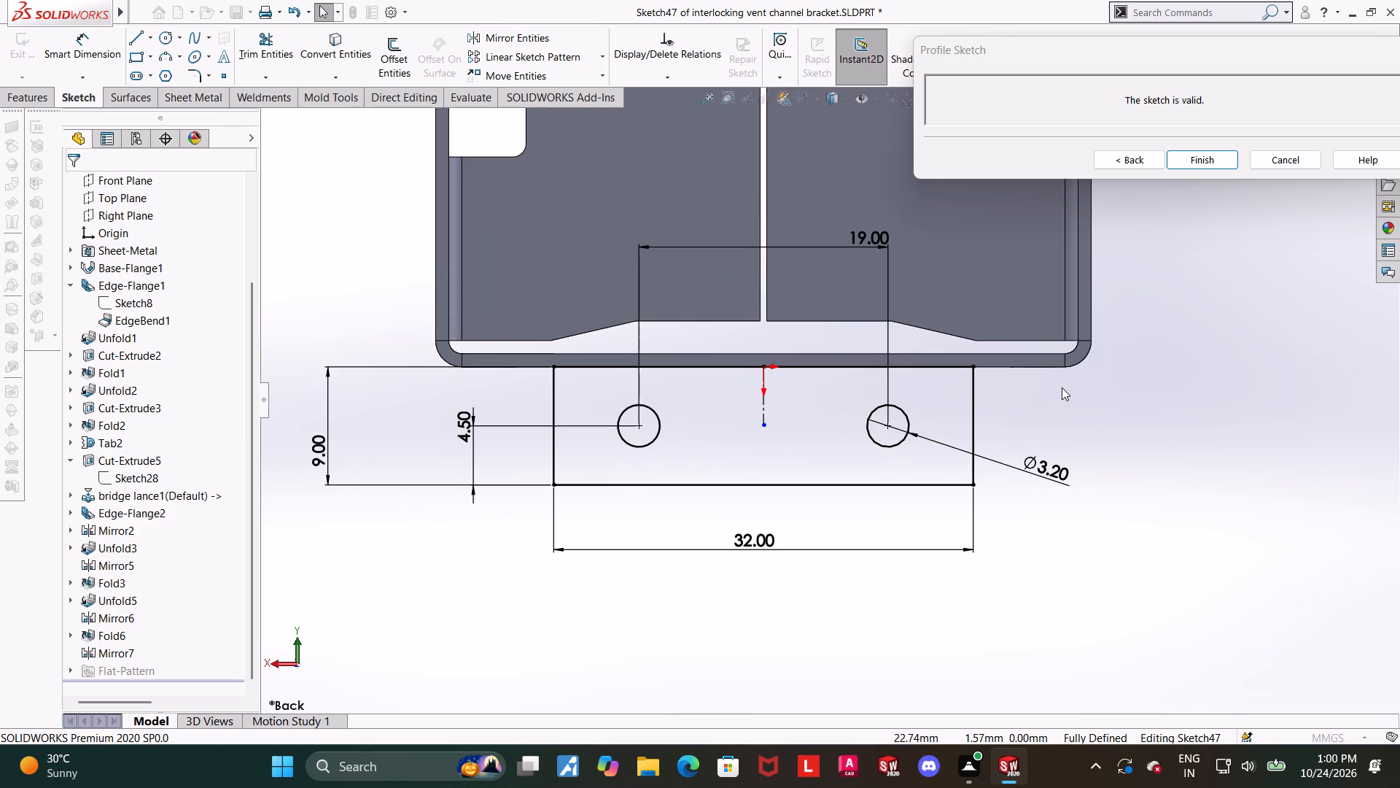
{"action": "left_click", "coordinate": [1137, 168]}
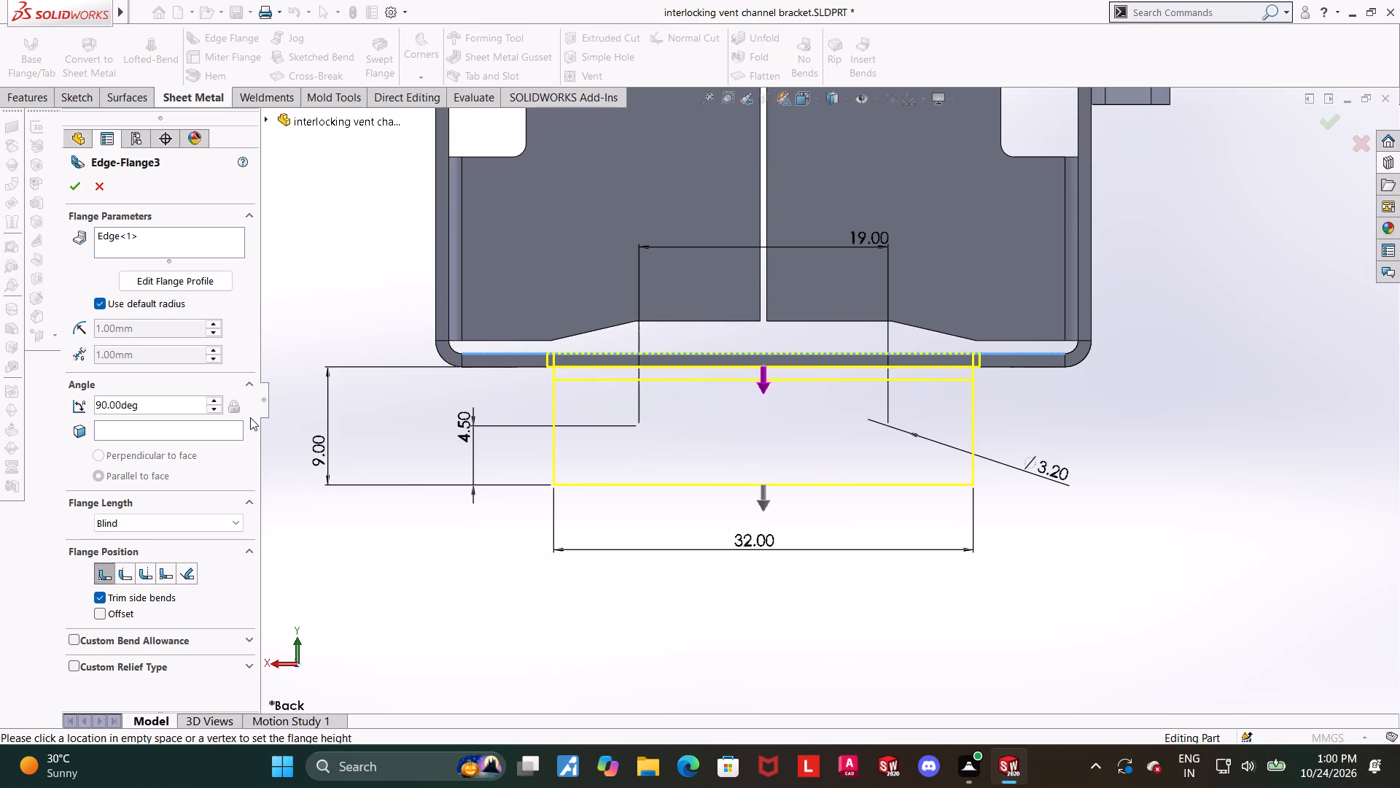
Enable a custom rectangular relief for the edge flange, with the relief ratio switched off.
{"action": "scroll", "coordinate": [248, 438], "scroll_direction": "down", "scroll_amount": 1}
{"action": "scroll", "coordinate": [97, 580], "scroll_direction": "down", "scroll_amount": 5}
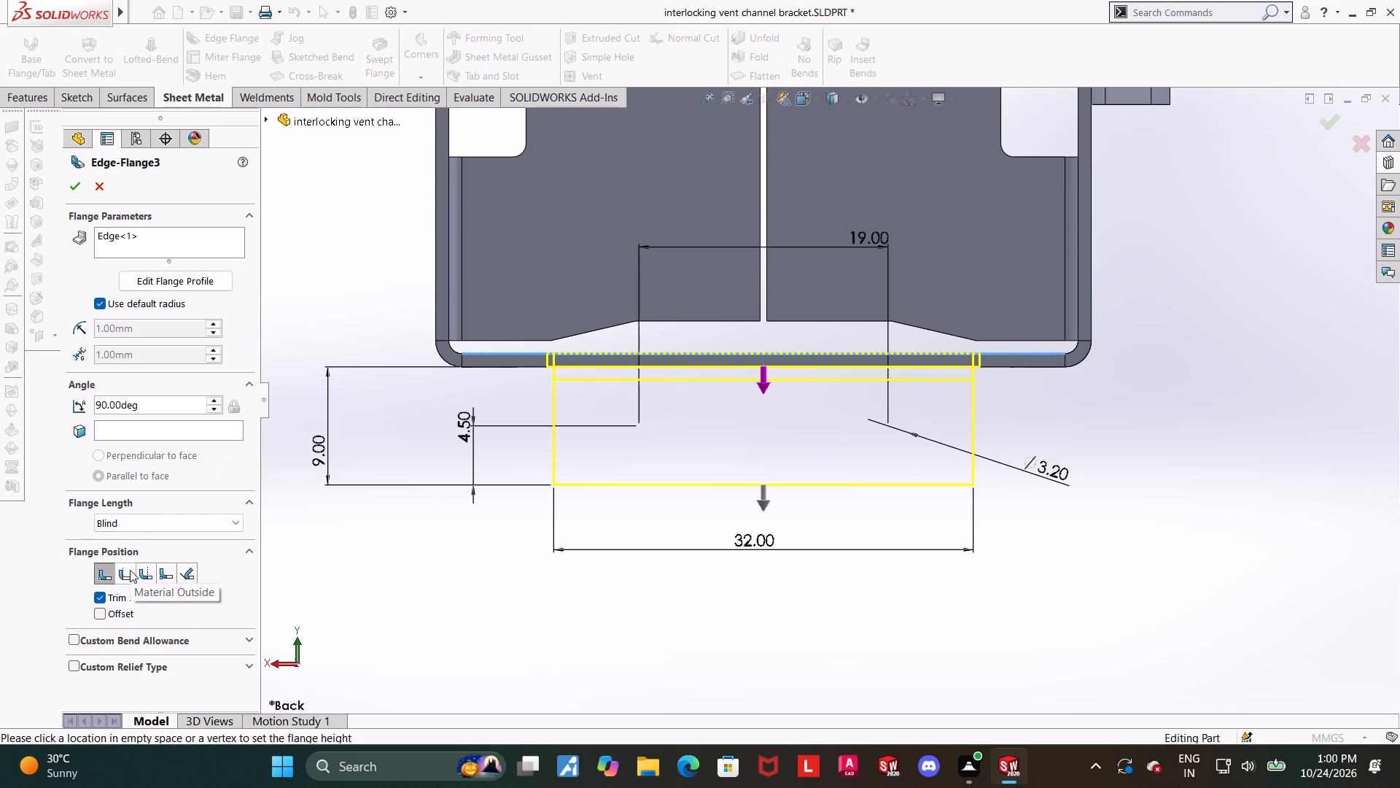
{"action": "left_click", "coordinate": [201, 671]}
{"action": "left_click_drag", "start_coordinate": [248, 639], "coordinate": [249, 716]}
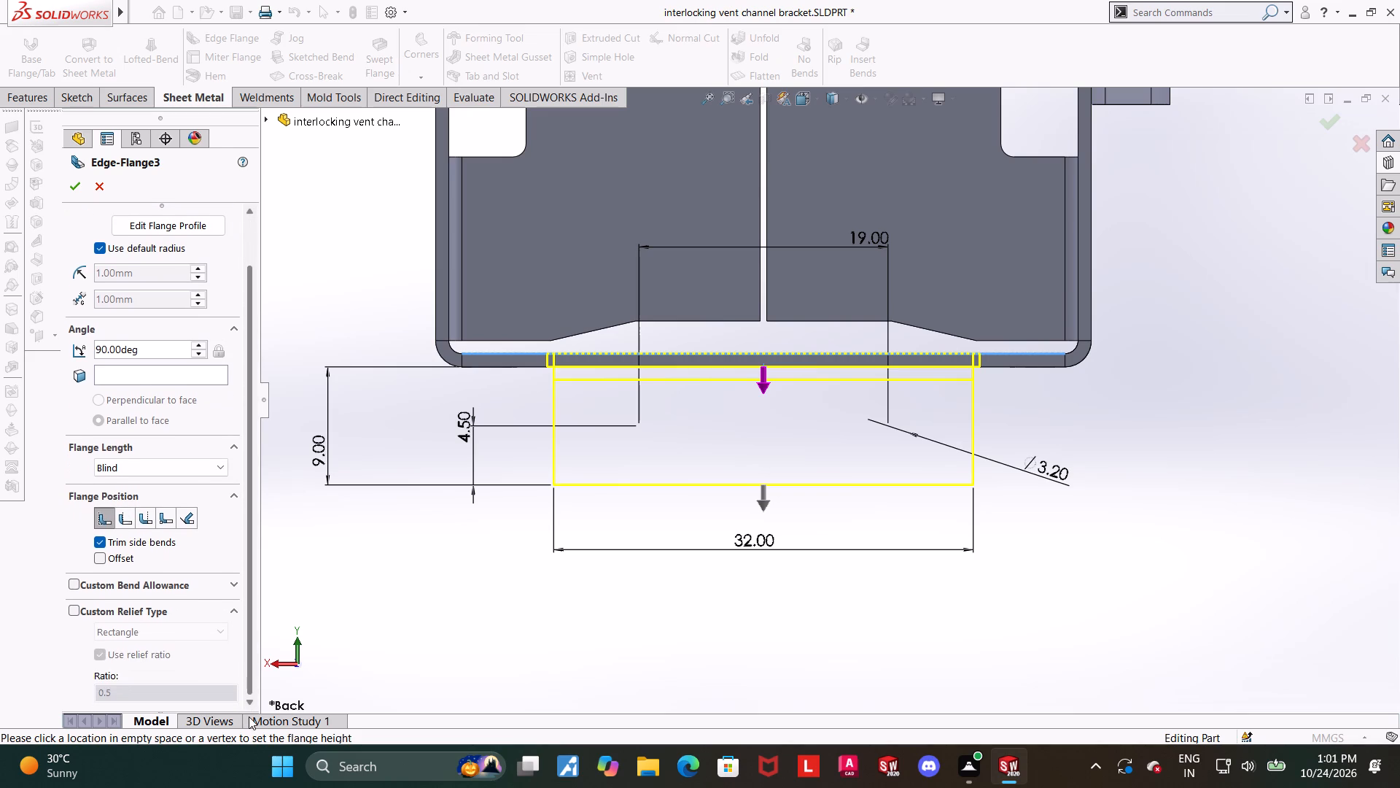
{"action": "left_click_drag", "start_coordinate": [249, 716], "coordinate": [249, 713]}
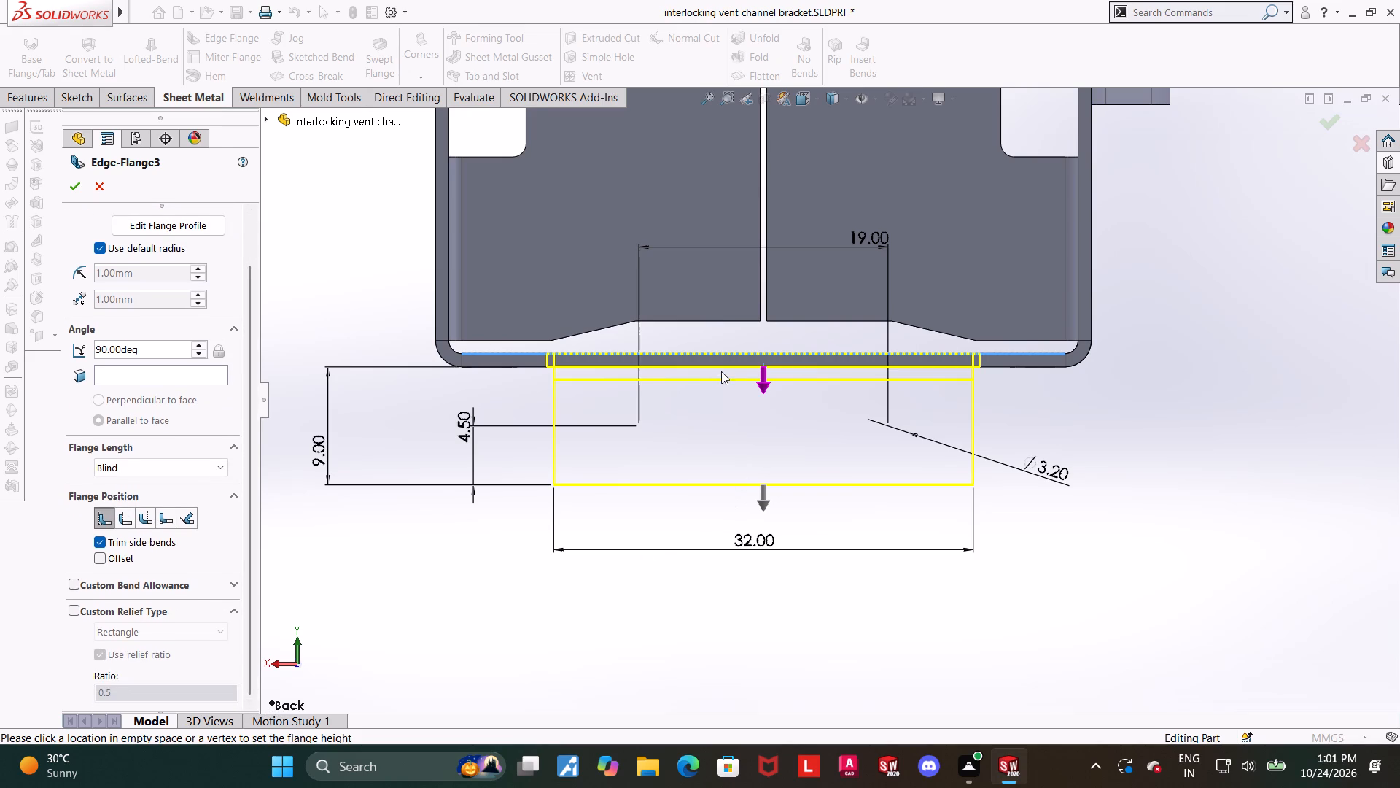
{"action": "middle_click_drag", "start_coordinate": [766, 331], "coordinate": [763, 436]}
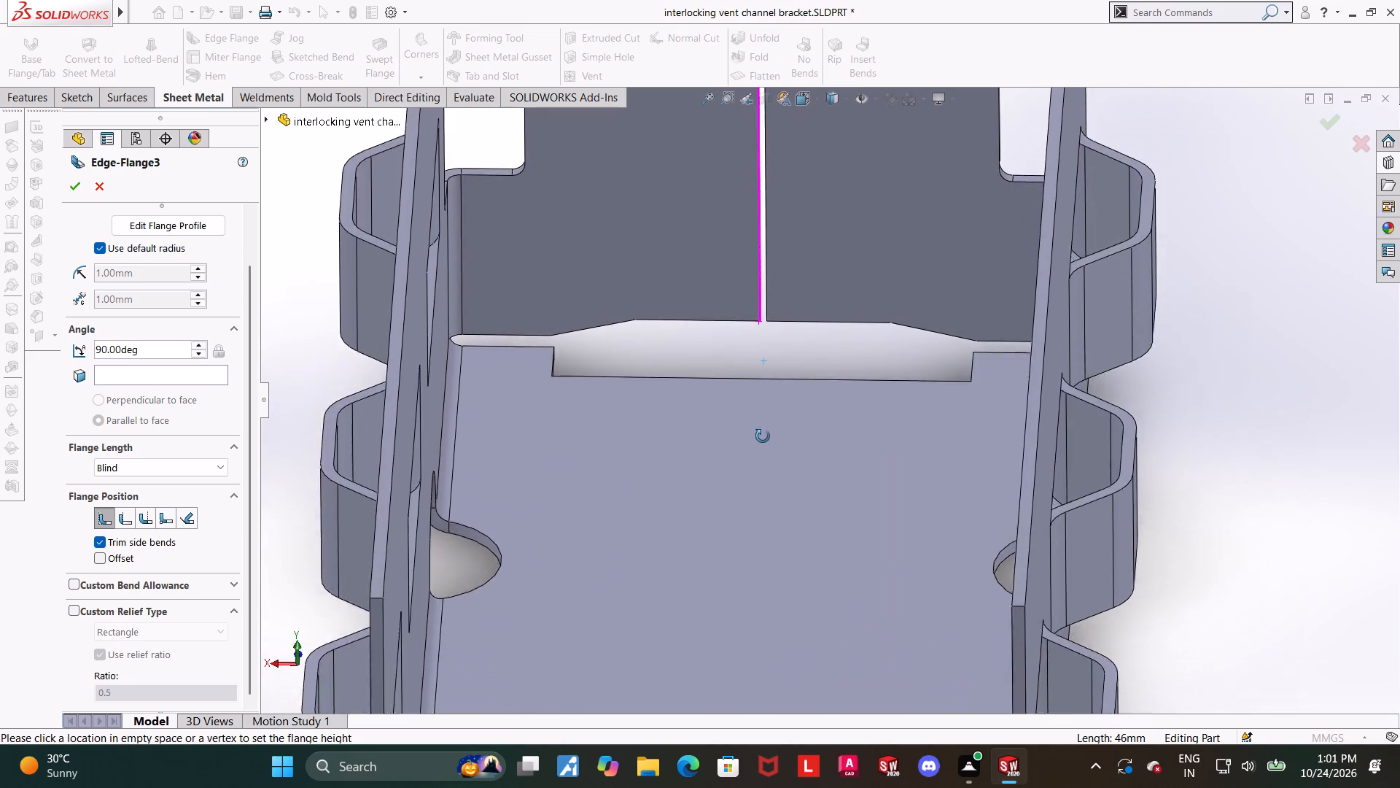
{"action": "middle_click_drag", "start_coordinate": [763, 436], "coordinate": [759, 339]}
{"action": "scroll", "coordinate": [839, 425], "scroll_direction": "down", "scroll_amount": 3}
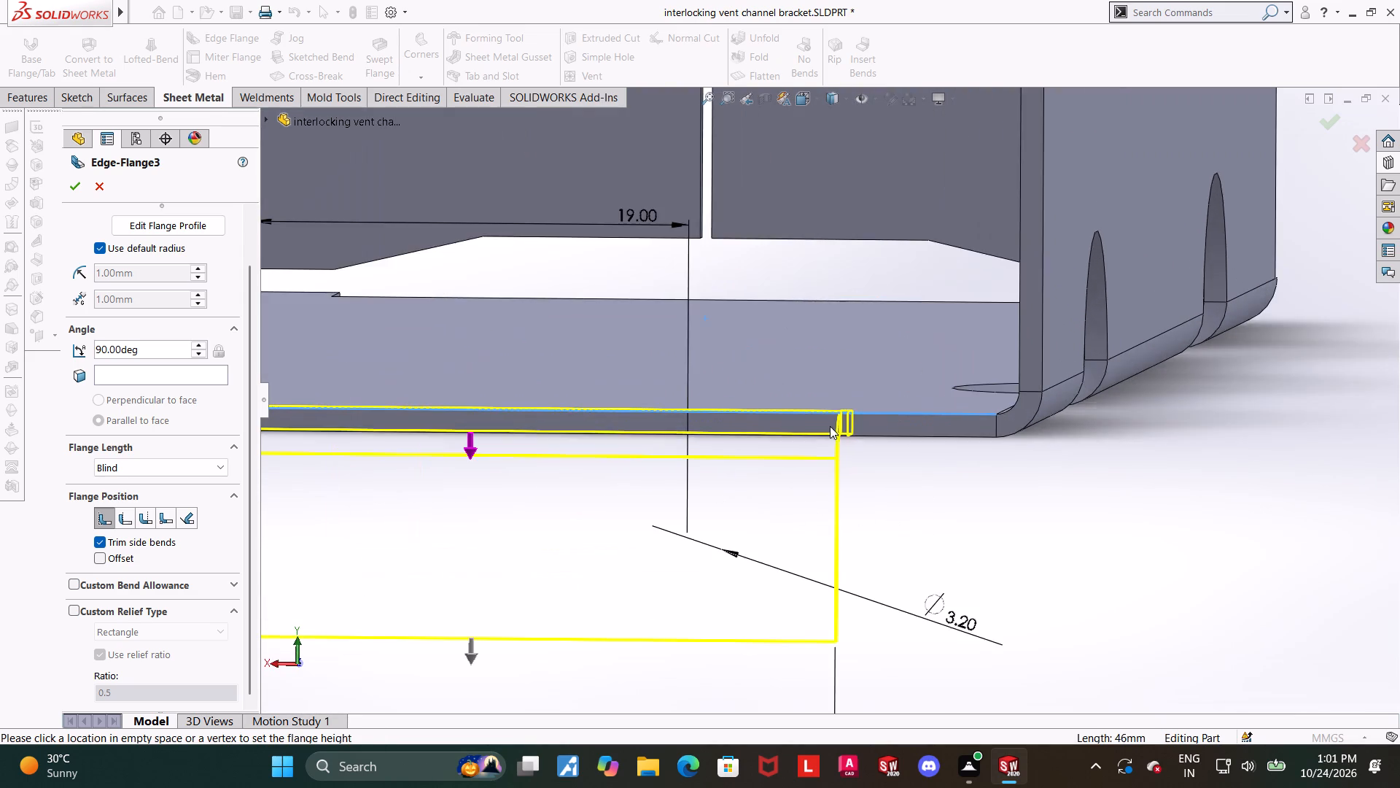
{"action": "middle_click_drag", "start_coordinate": [860, 451], "coordinate": [864, 505]}
{"action": "scroll", "coordinate": [882, 407], "scroll_direction": "down", "scroll_amount": 3}
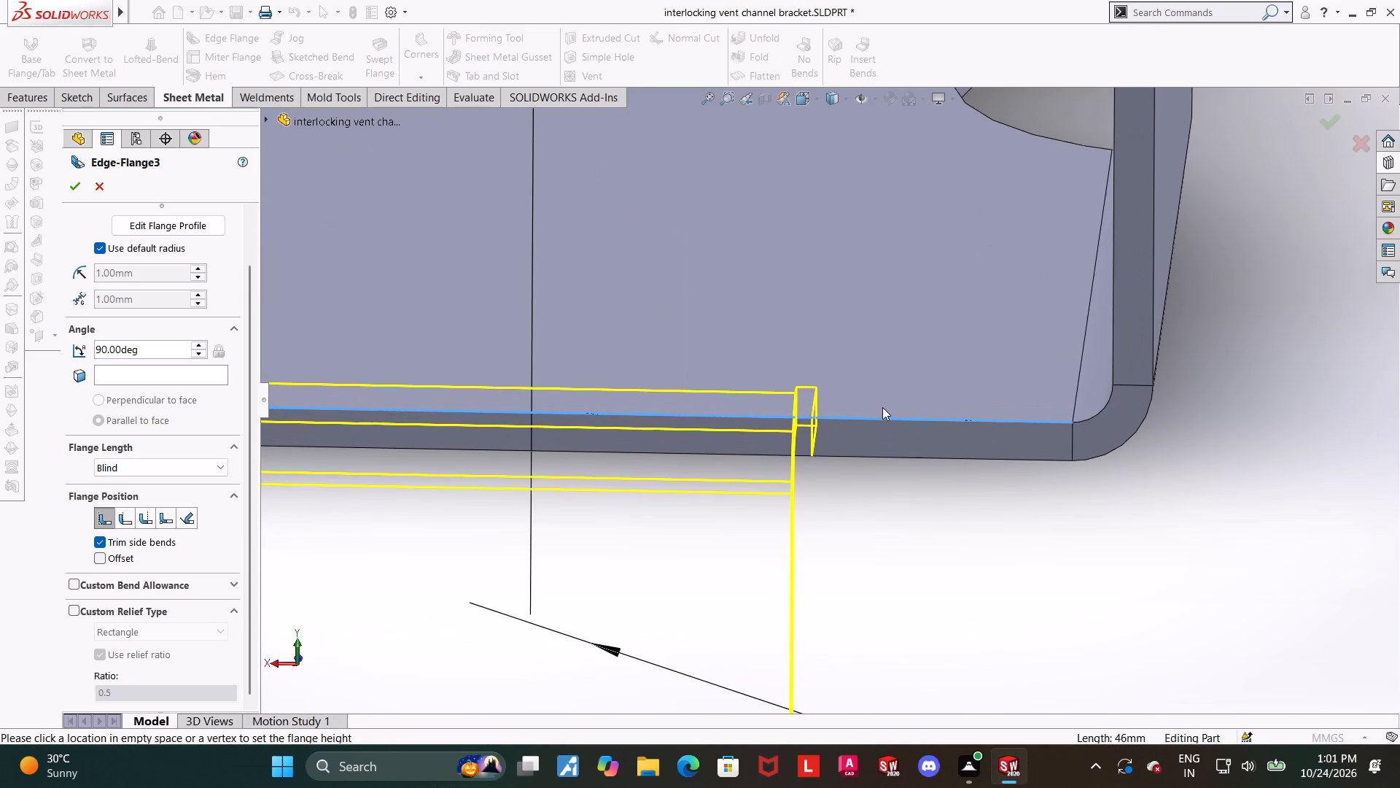
{"action": "scroll", "coordinate": [882, 407], "scroll_direction": "down", "scroll_amount": 1}
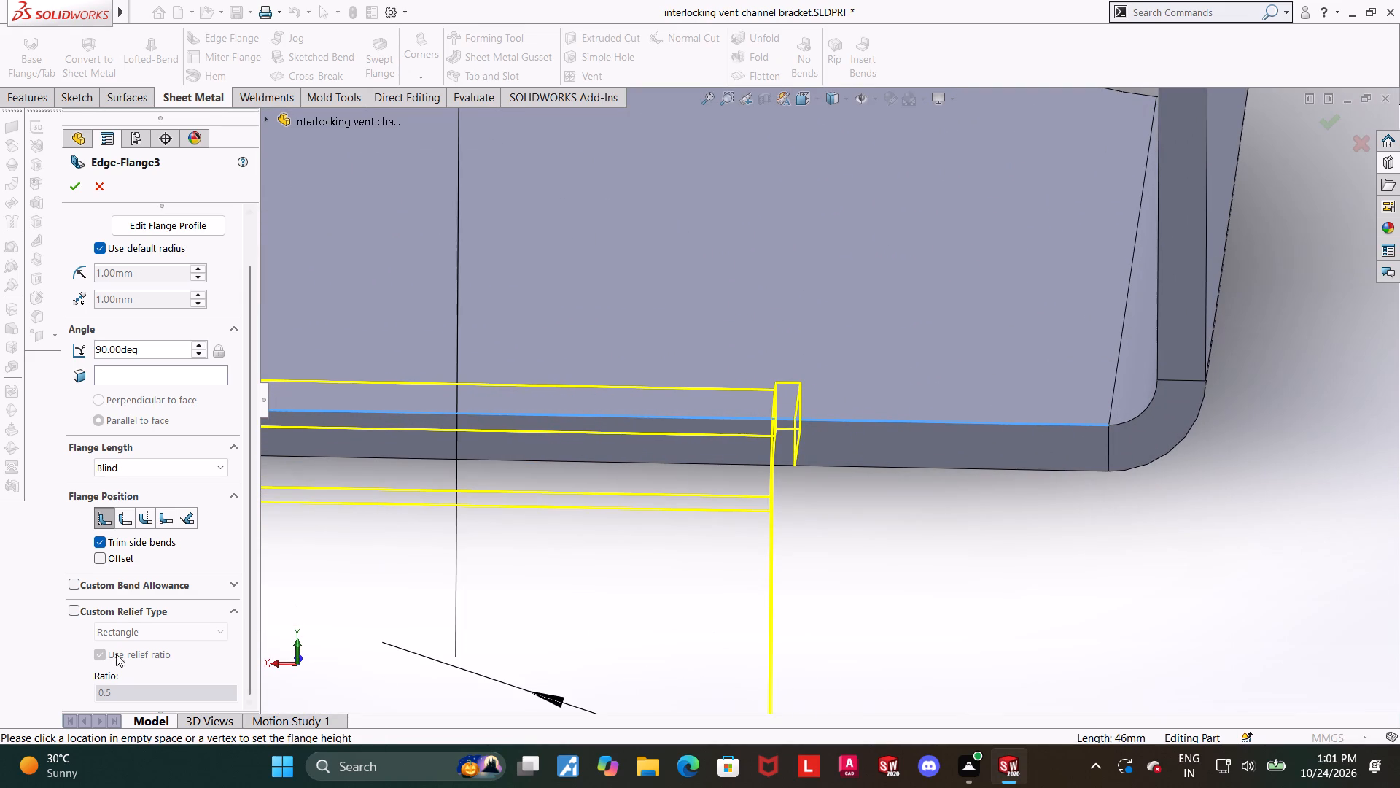
{"action": "left_click", "coordinate": [74, 611]}
{"action": "left_click", "coordinate": [203, 663]}
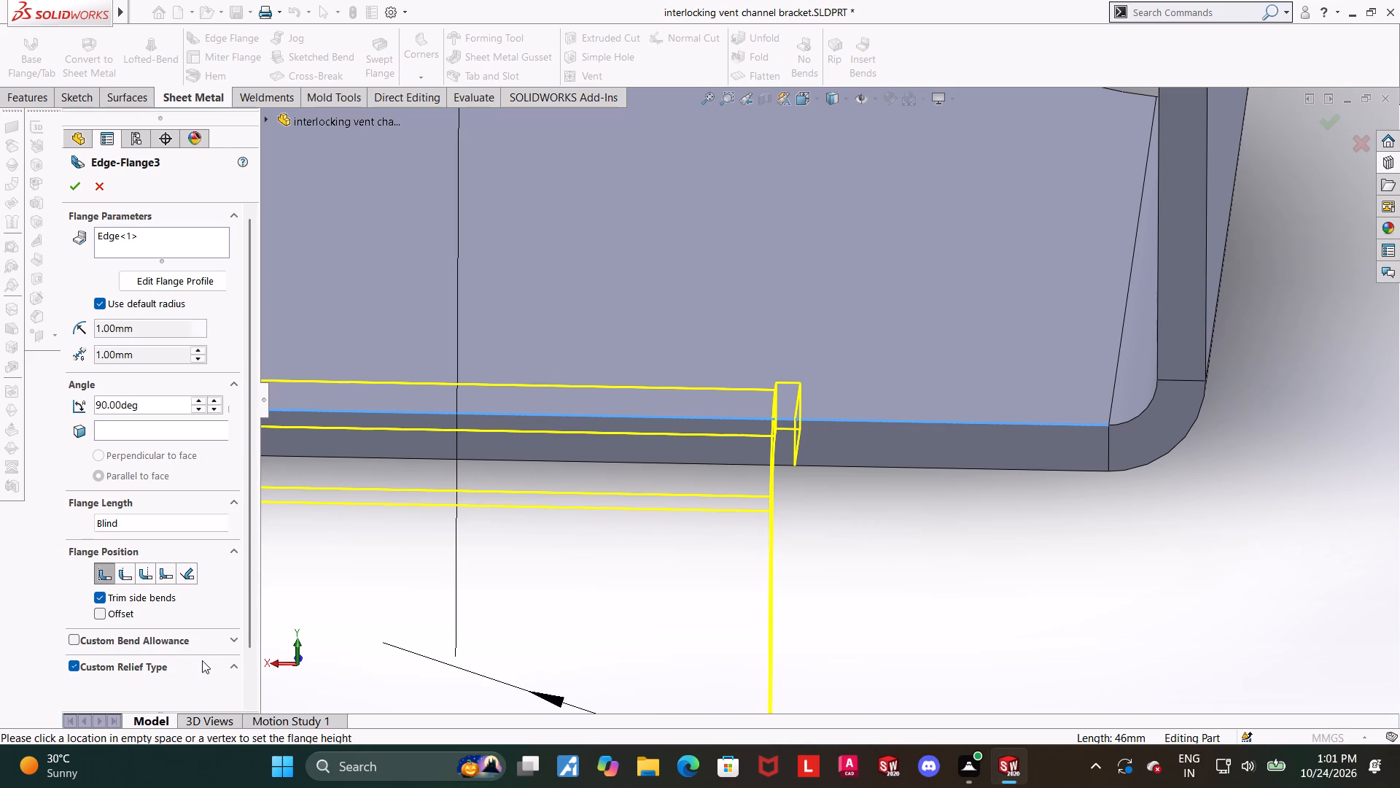
{"action": "left_click_drag", "start_coordinate": [249, 604], "coordinate": [241, 681]}
{"action": "left_click", "coordinate": [103, 655]}
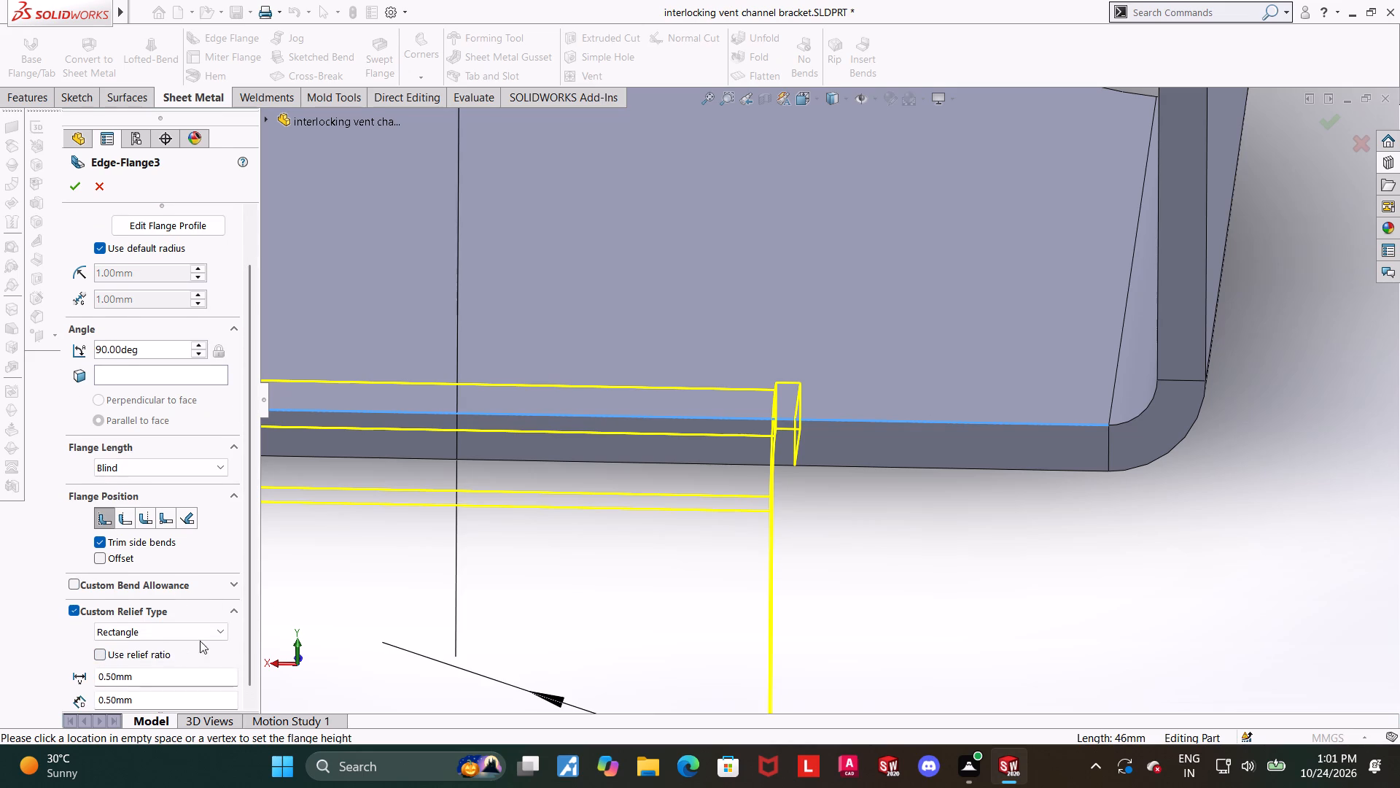
{"action": "left_click_drag", "start_coordinate": [252, 652], "coordinate": [246, 700]}
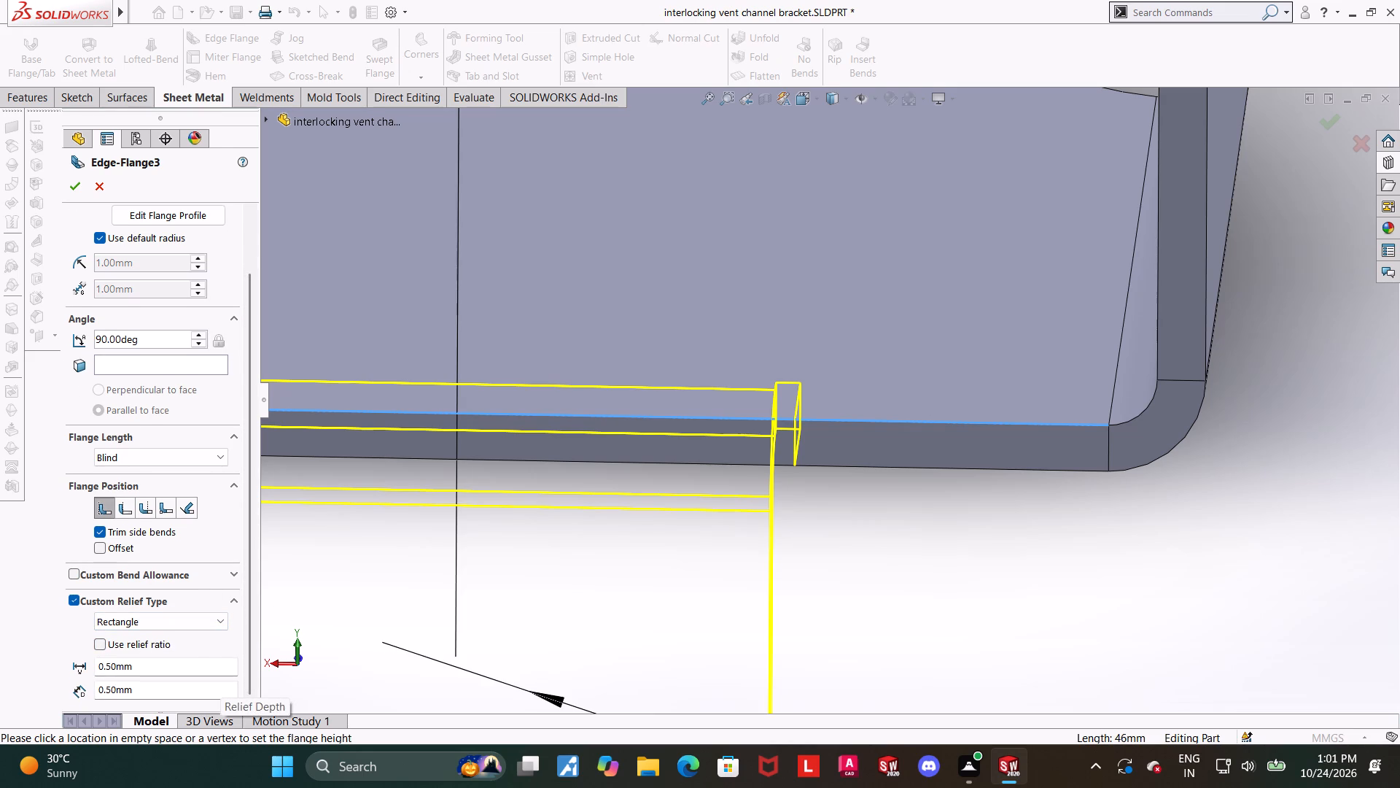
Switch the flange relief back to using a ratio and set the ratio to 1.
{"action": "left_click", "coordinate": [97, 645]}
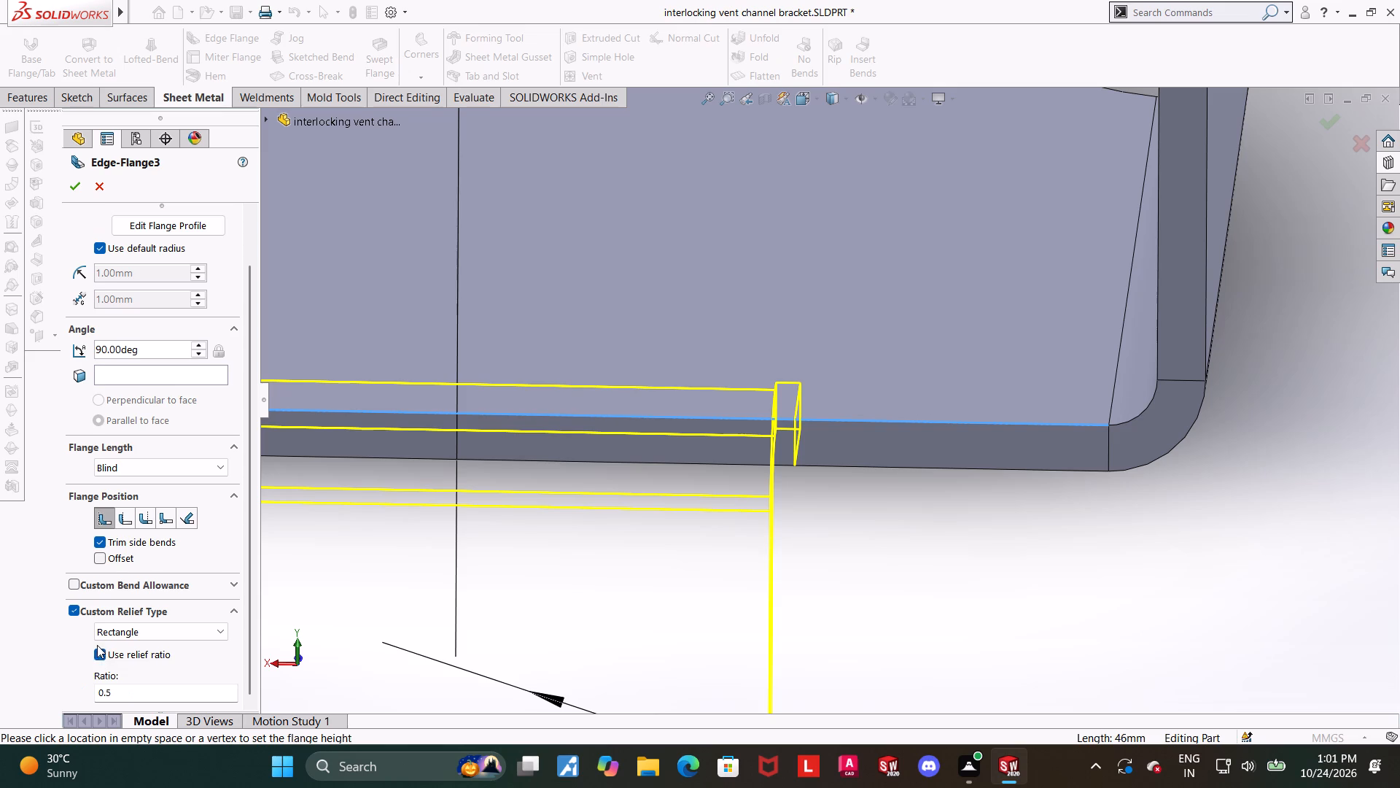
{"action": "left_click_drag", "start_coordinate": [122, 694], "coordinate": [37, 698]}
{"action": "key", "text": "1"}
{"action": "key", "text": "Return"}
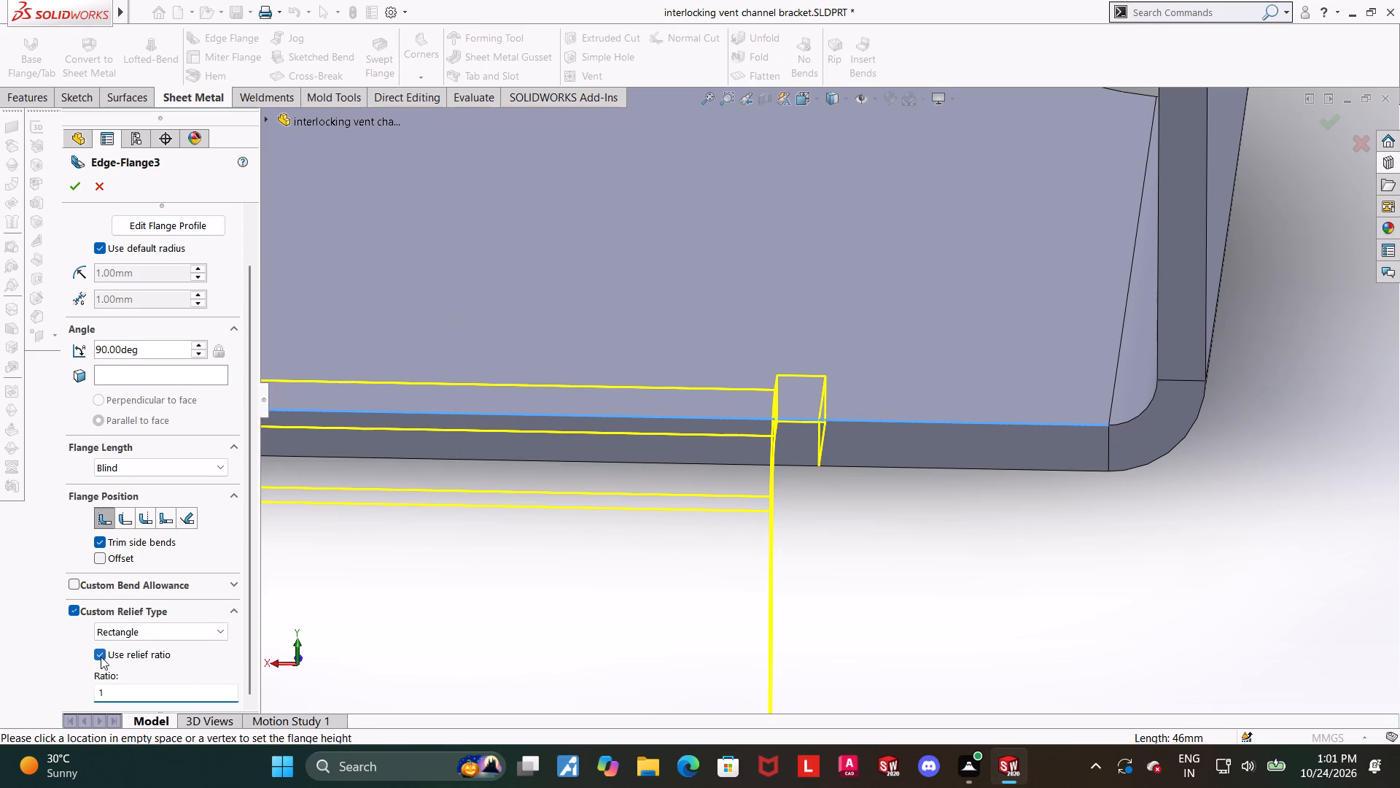
Set the rectangular relief to 1 mm width and 1 mm depth without a relief ratio, and finish the edge flange.
{"action": "left_click", "coordinate": [99, 654]}
{"action": "left_click_drag", "start_coordinate": [176, 681], "coordinate": [0, 668]}
{"action": "key", "text": "1"}
{"action": "key", "text": "Return"}
{"action": "left_click_drag", "start_coordinate": [185, 703], "coordinate": [0, 701]}
{"action": "key", "text": "1"}
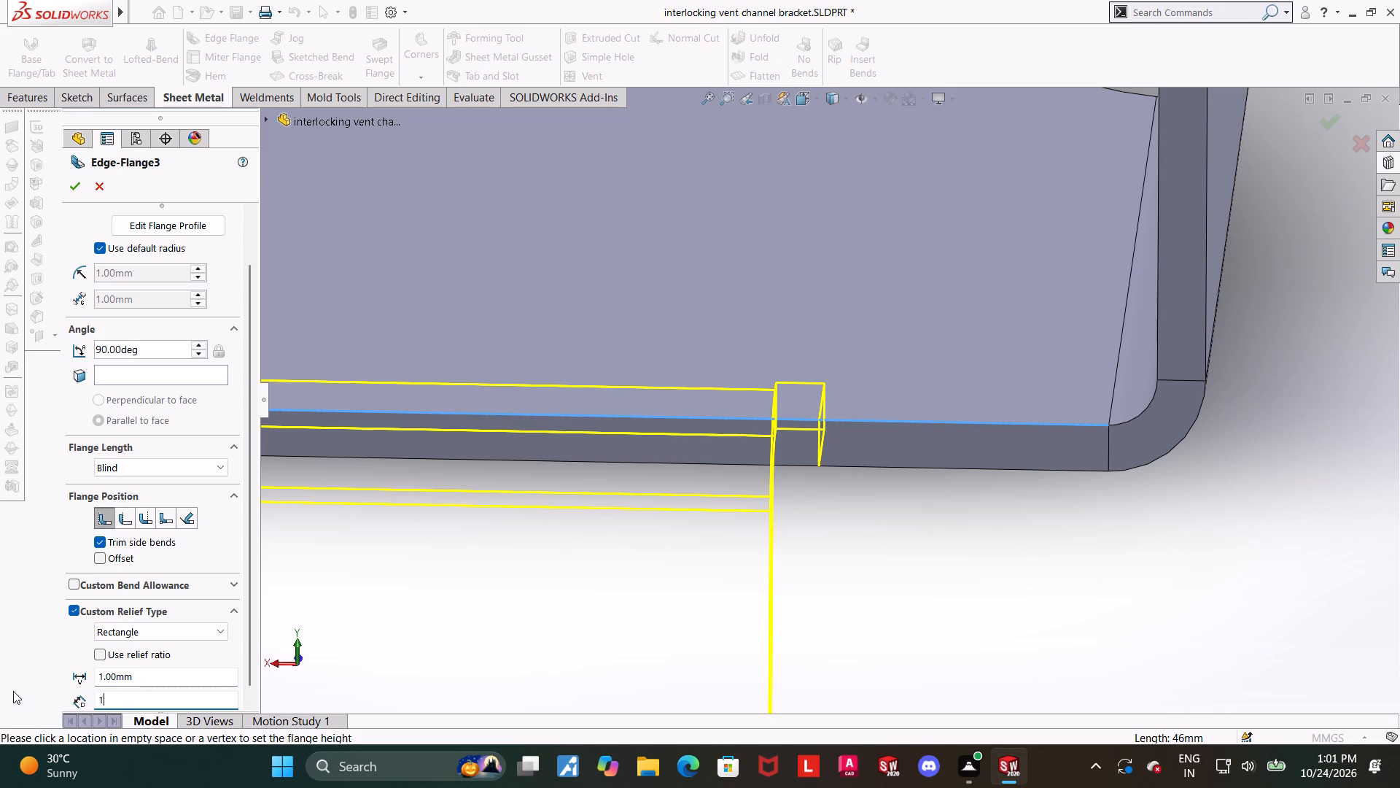
{"action": "key", "text": "Return"}
{"action": "left_click", "coordinate": [98, 657]}
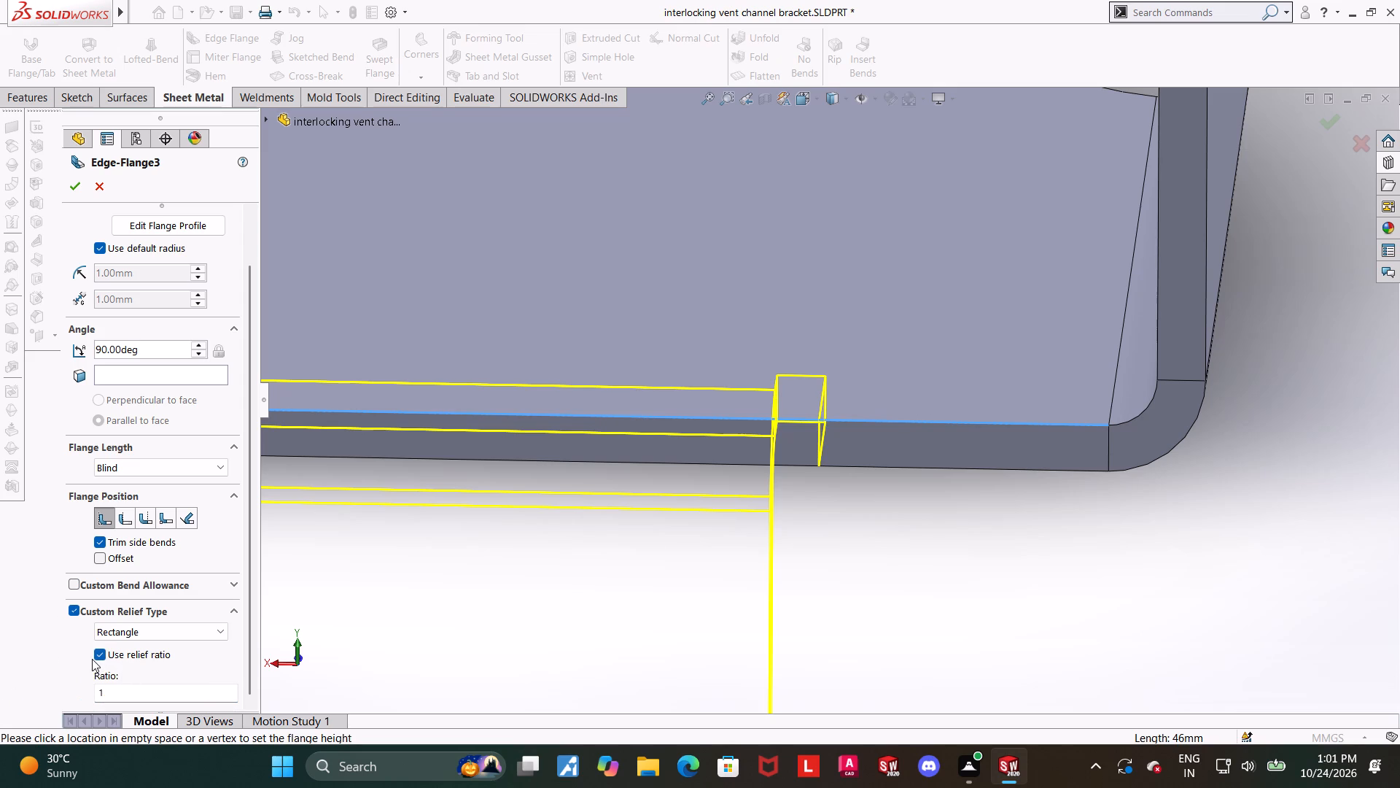
{"action": "left_click", "coordinate": [96, 657]}
{"action": "left_click_drag", "start_coordinate": [252, 619], "coordinate": [254, 683]}
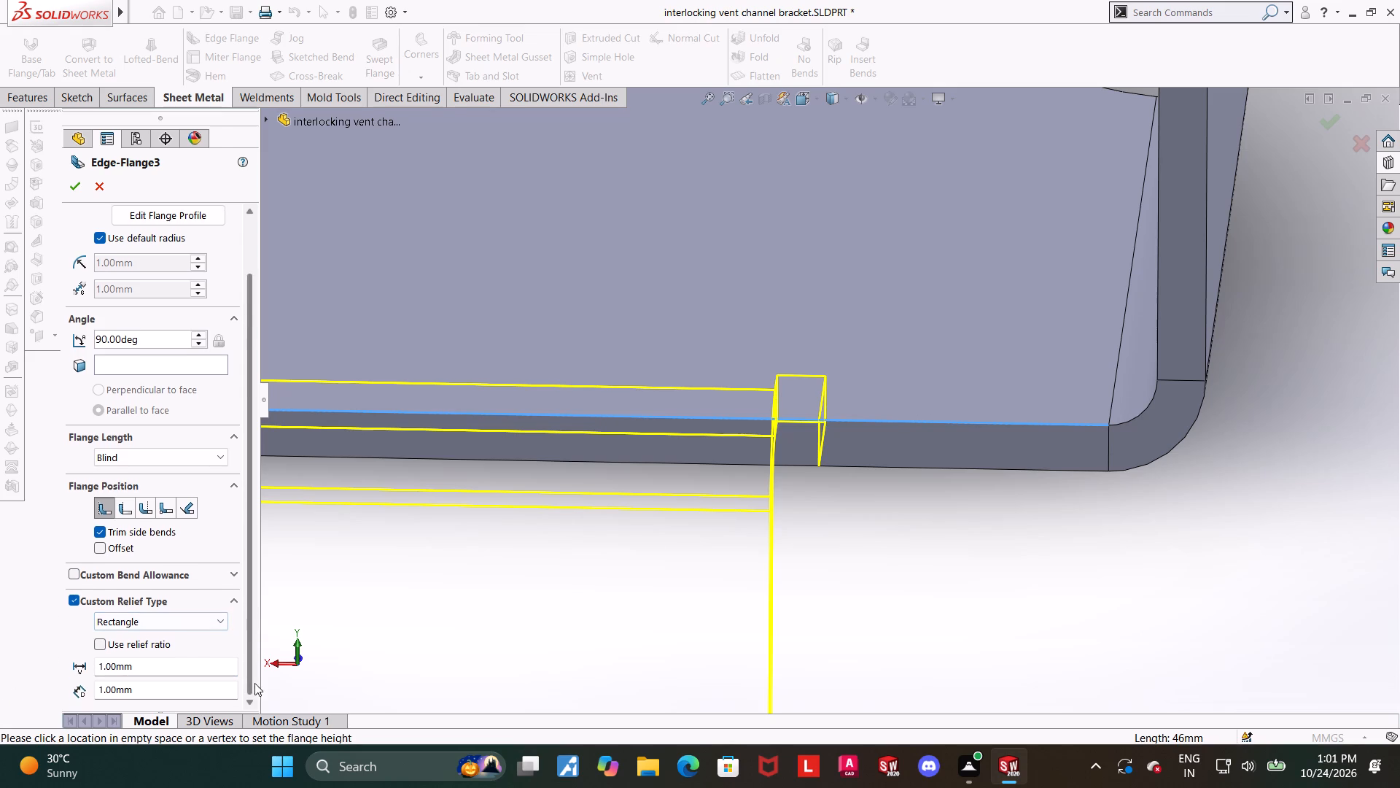
{"action": "left_click_drag", "start_coordinate": [254, 683], "coordinate": [254, 684]}
{"action": "scroll", "coordinate": [849, 545], "scroll_direction": "up", "scroll_amount": 3}
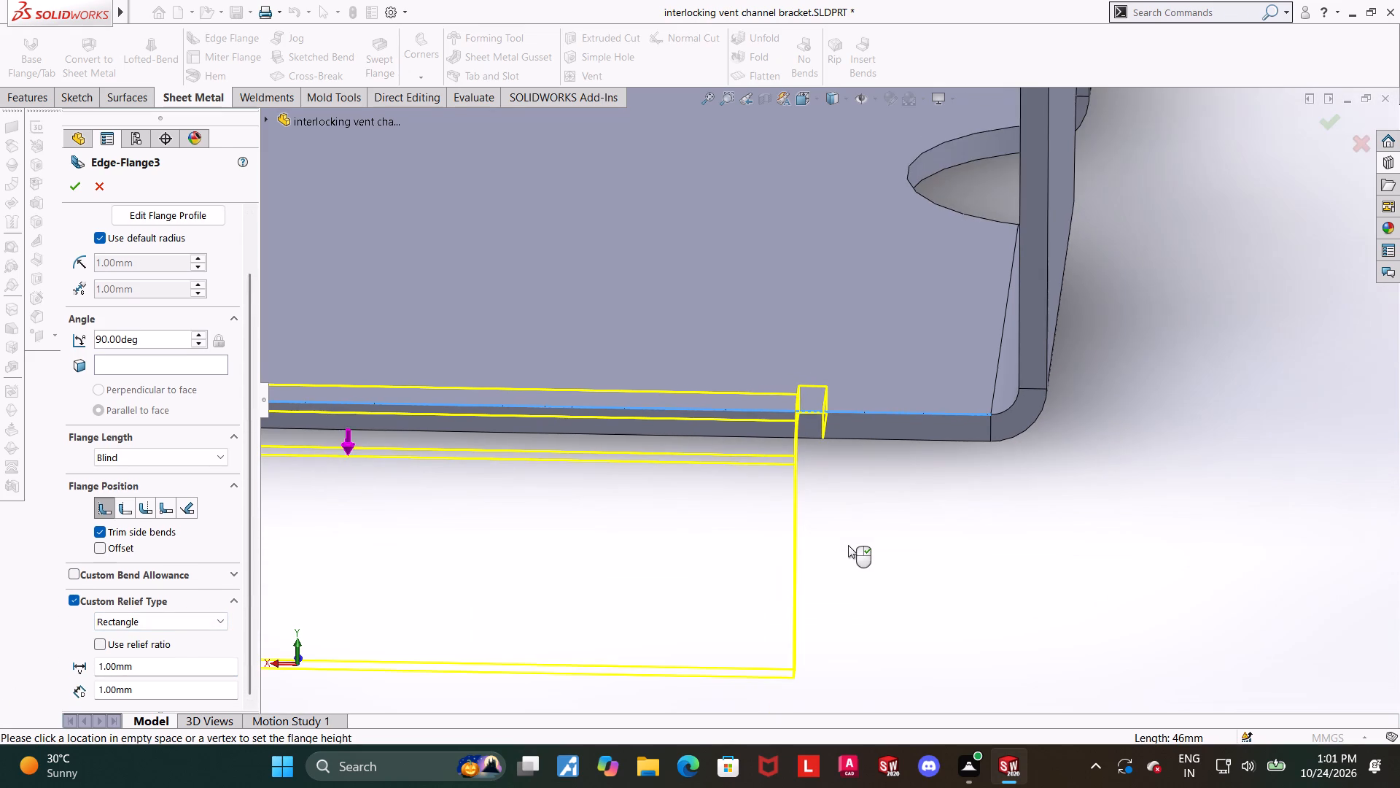
{"action": "scroll", "coordinate": [848, 545], "scroll_direction": "up", "scroll_amount": 4}
{"action": "scroll", "coordinate": [706, 455], "scroll_direction": "down", "scroll_amount": 2}
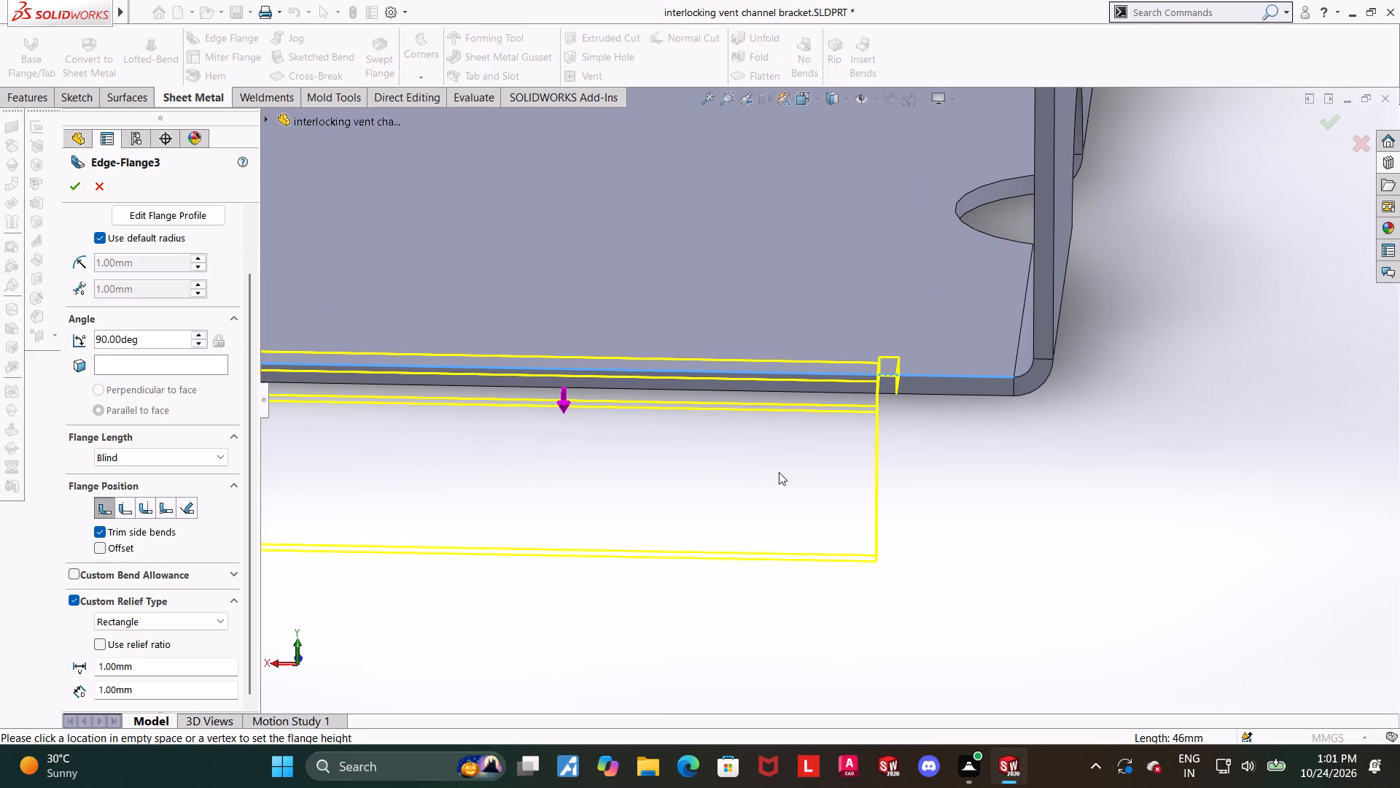
{"action": "scroll", "coordinate": [779, 472], "scroll_direction": "up", "scroll_amount": 1}
{"action": "scroll", "coordinate": [1133, 487], "scroll_direction": "down", "scroll_amount": 1}
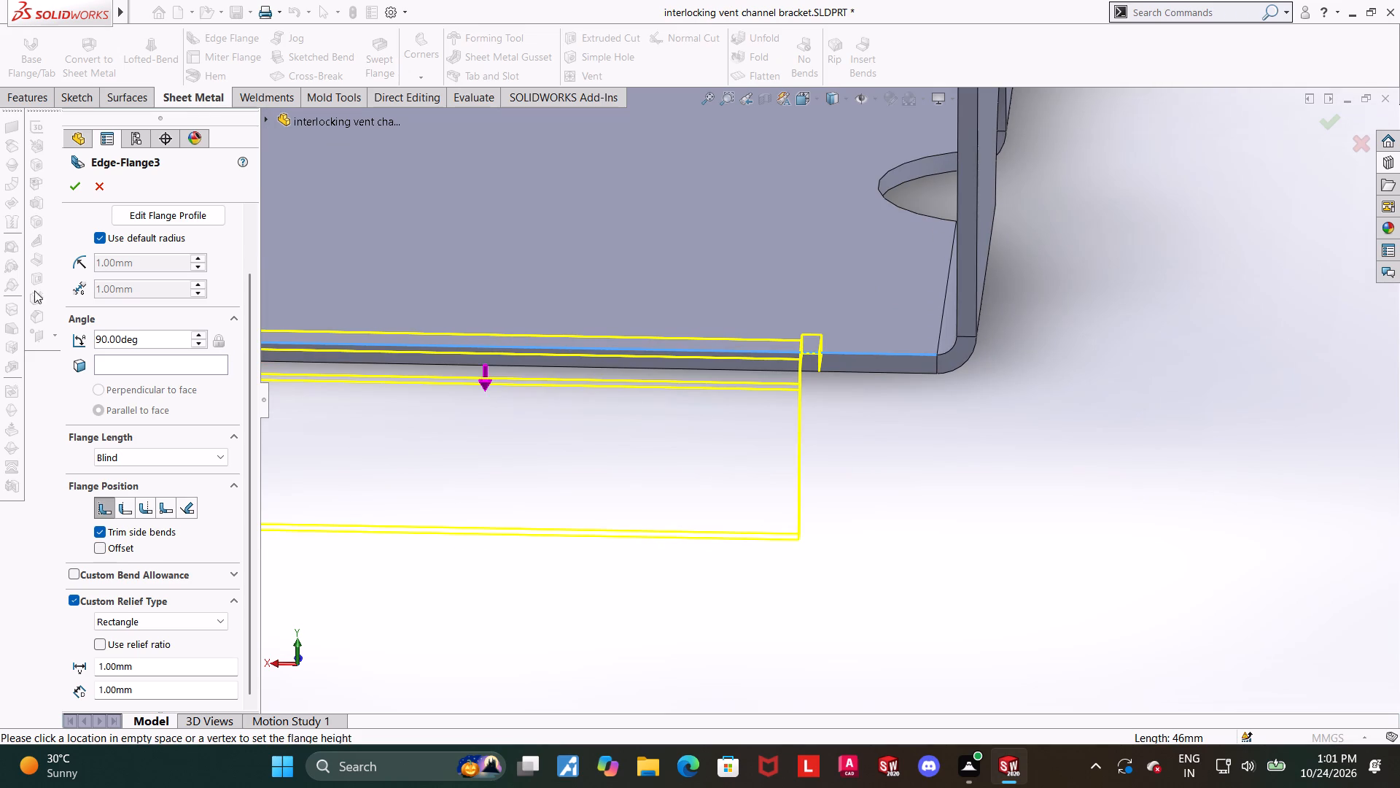
{"action": "left_click", "coordinate": [66, 187]}
{"action": "left_click", "coordinate": [913, 467]}
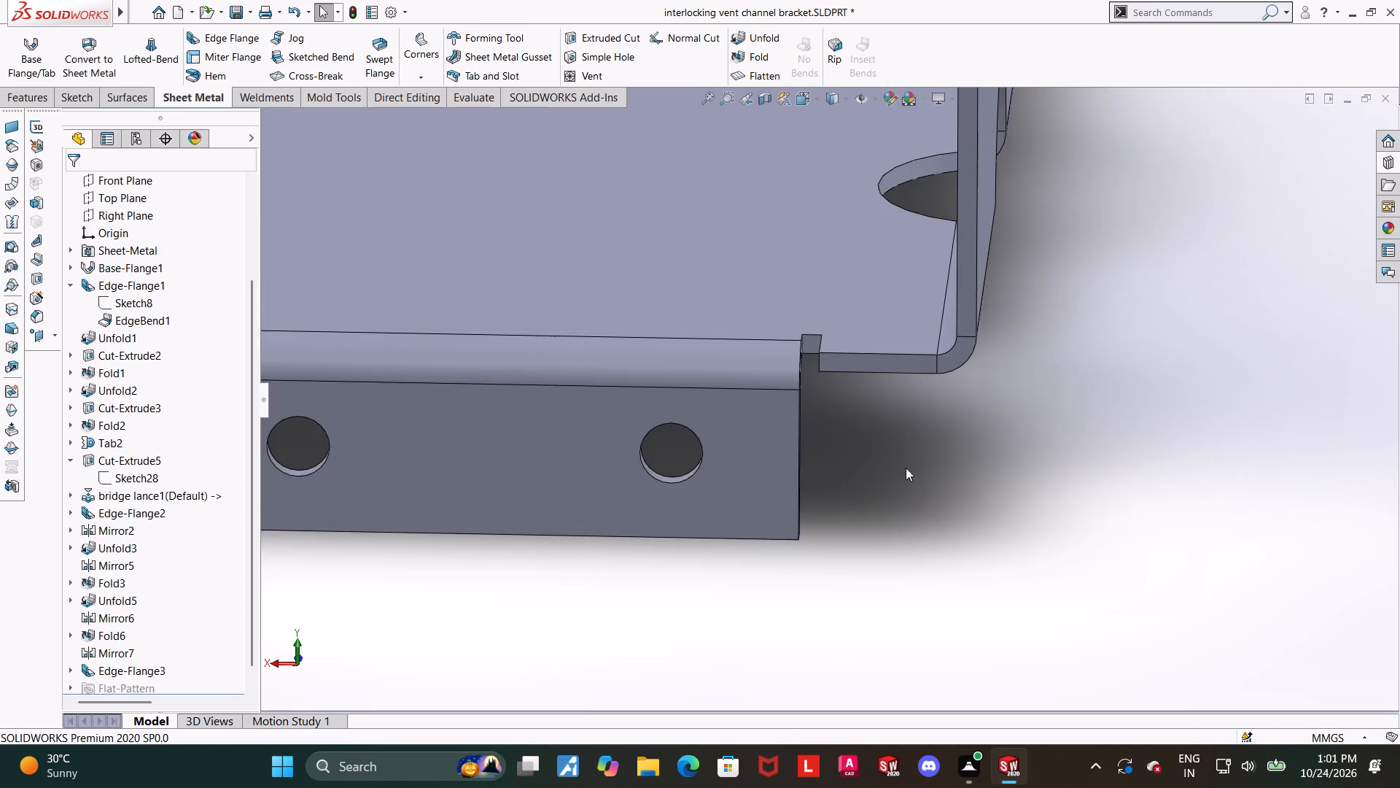
Examine the new two-hole flange and the relief notches at both ends of its bend.
{"action": "scroll", "coordinate": [906, 468], "scroll_direction": "up", "scroll_amount": 5}
{"action": "scroll", "coordinate": [796, 461], "scroll_direction": "down", "scroll_amount": 1}
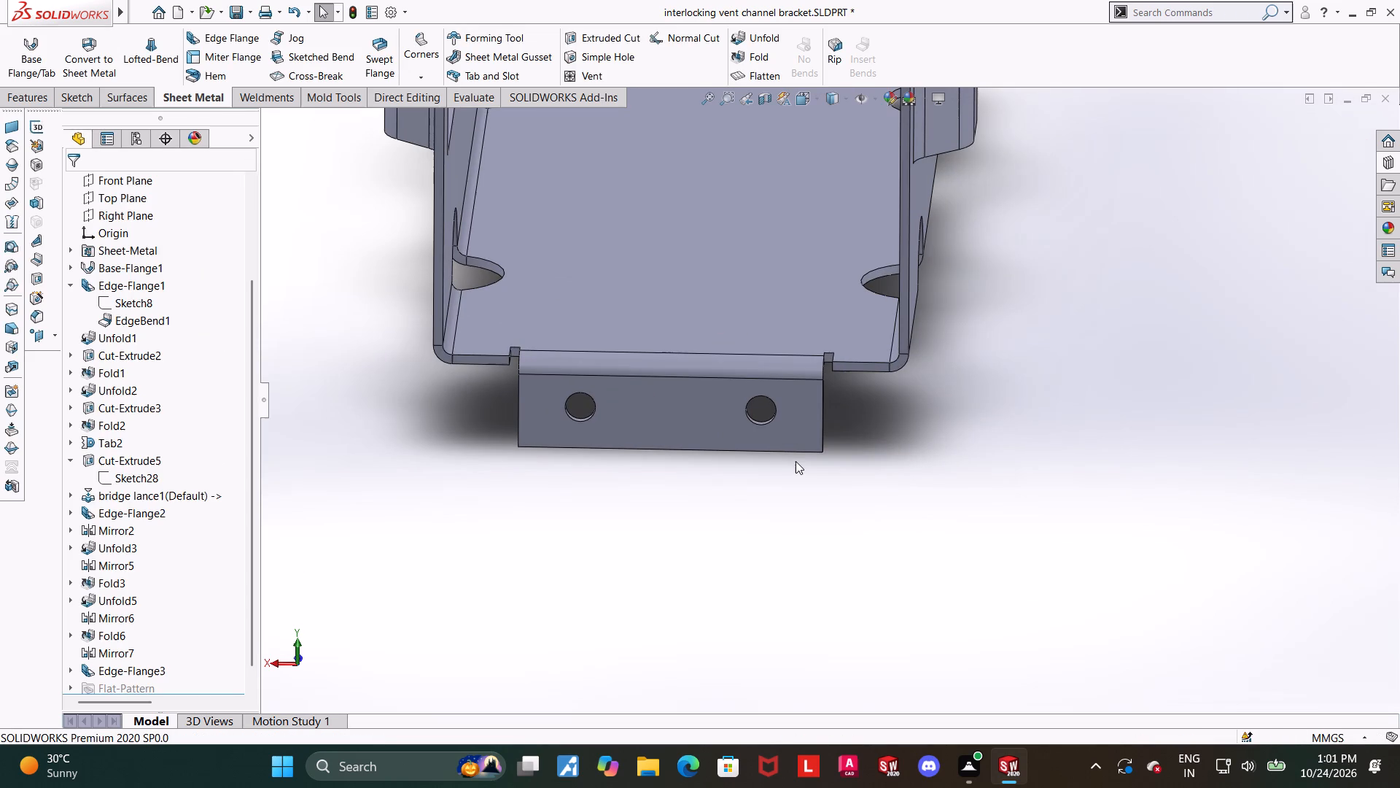
{"action": "scroll", "coordinate": [795, 411], "scroll_direction": "down", "scroll_amount": 4}
{"action": "scroll", "coordinate": [755, 414], "scroll_direction": "up", "scroll_amount": 3}
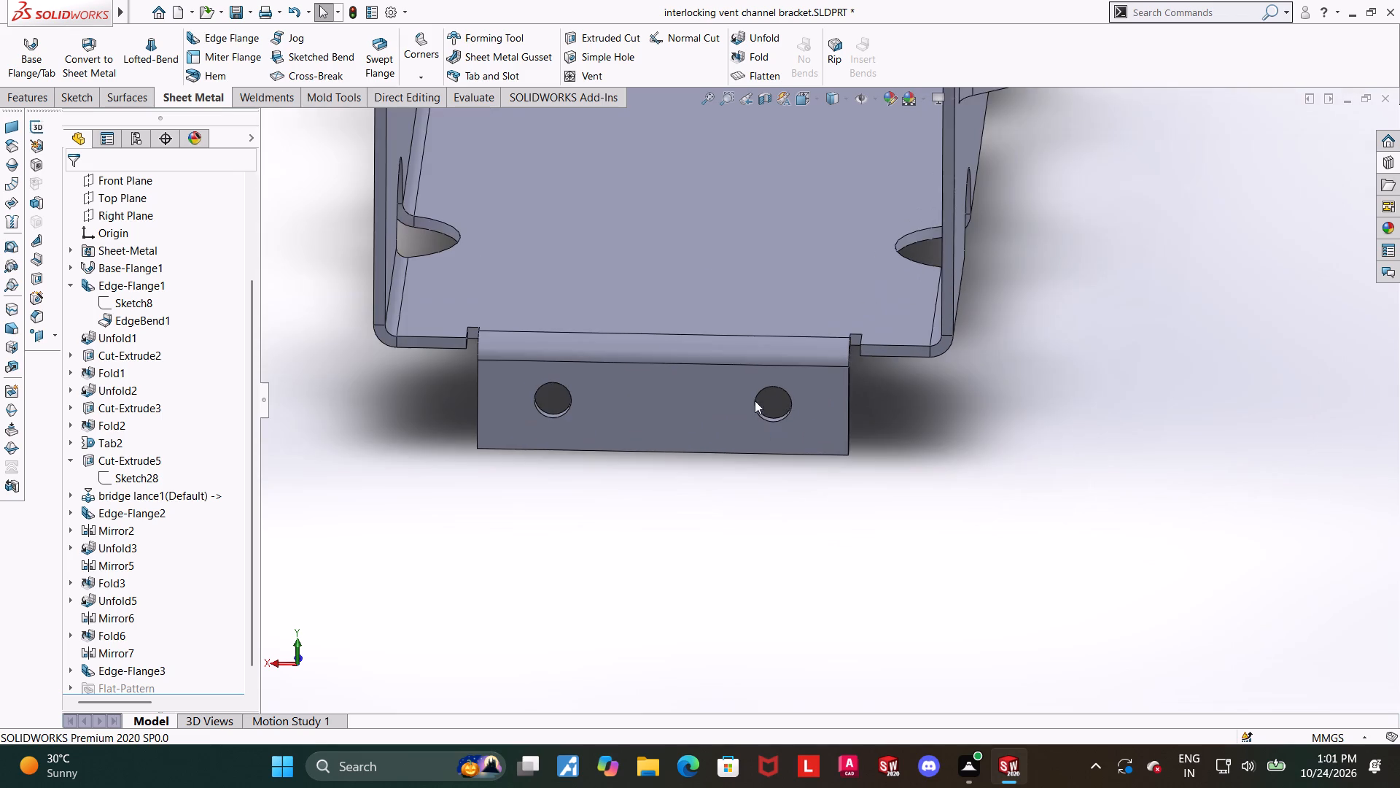
{"action": "scroll", "coordinate": [709, 276], "scroll_direction": "down", "scroll_amount": 2}
{"action": "scroll", "coordinate": [888, 350], "scroll_direction": "down", "scroll_amount": 4}
{"action": "scroll", "coordinate": [1000, 431], "scroll_direction": "down", "scroll_amount": 4}
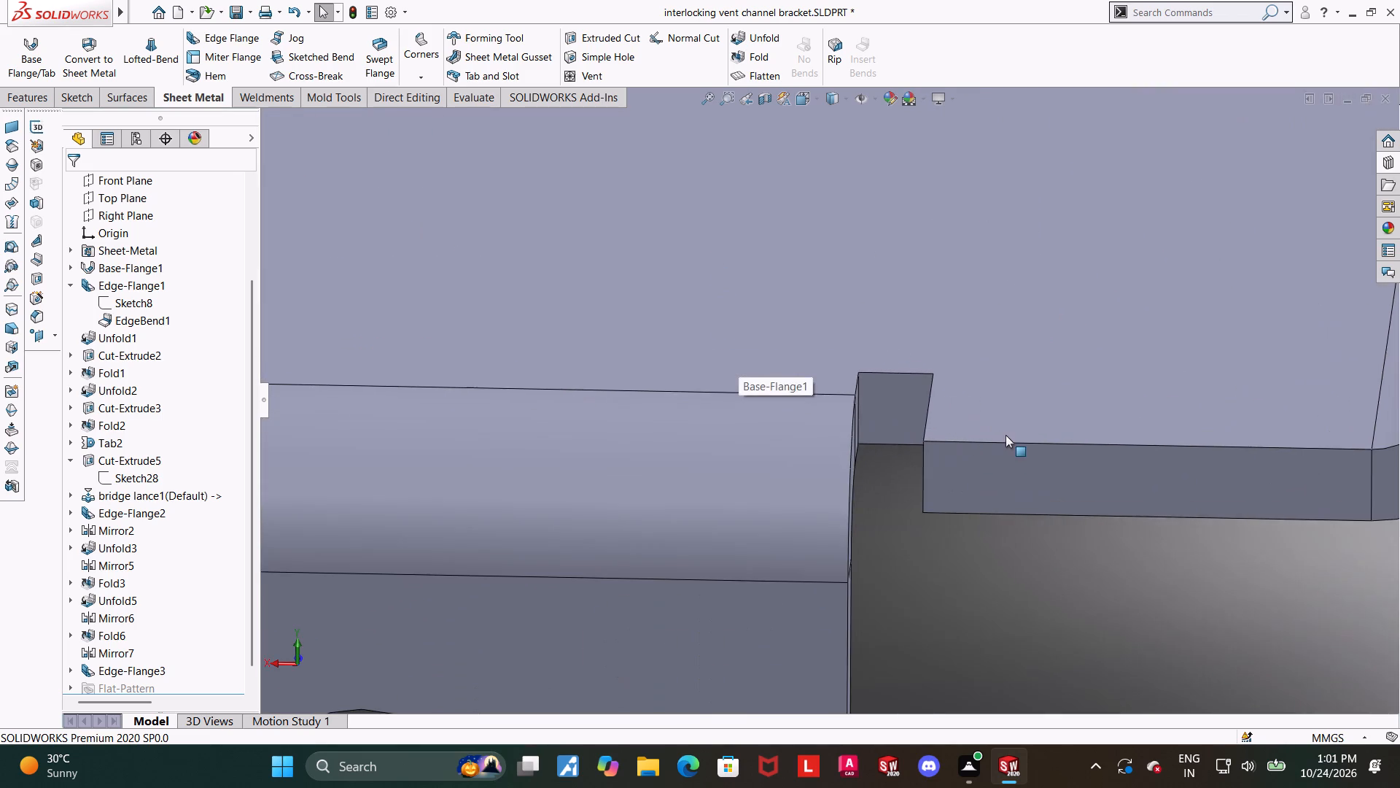
{"action": "middle_click_drag", "start_coordinate": [1006, 436], "coordinate": [1002, 465]}
{"action": "scroll", "coordinate": [1002, 465], "scroll_direction": "up", "scroll_amount": 11}
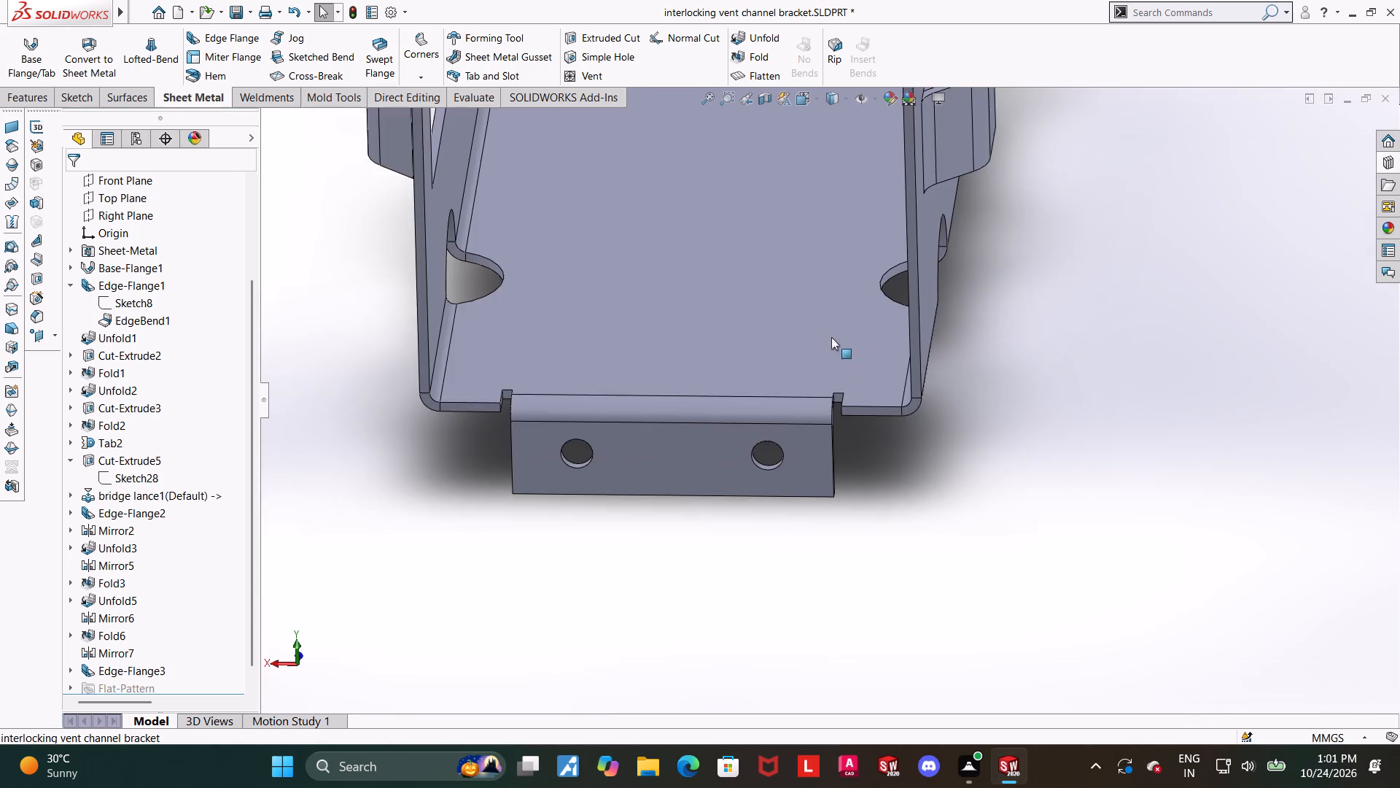
{"action": "scroll", "coordinate": [829, 323], "scroll_direction": "up", "scroll_amount": 4}
{"action": "scroll", "coordinate": [917, 244], "scroll_direction": "up", "scroll_amount": 6}
{"action": "scroll", "coordinate": [903, 253], "scroll_direction": "down", "scroll_amount": 5}
{"action": "scroll", "coordinate": [653, 644], "scroll_direction": "up", "scroll_amount": 4}
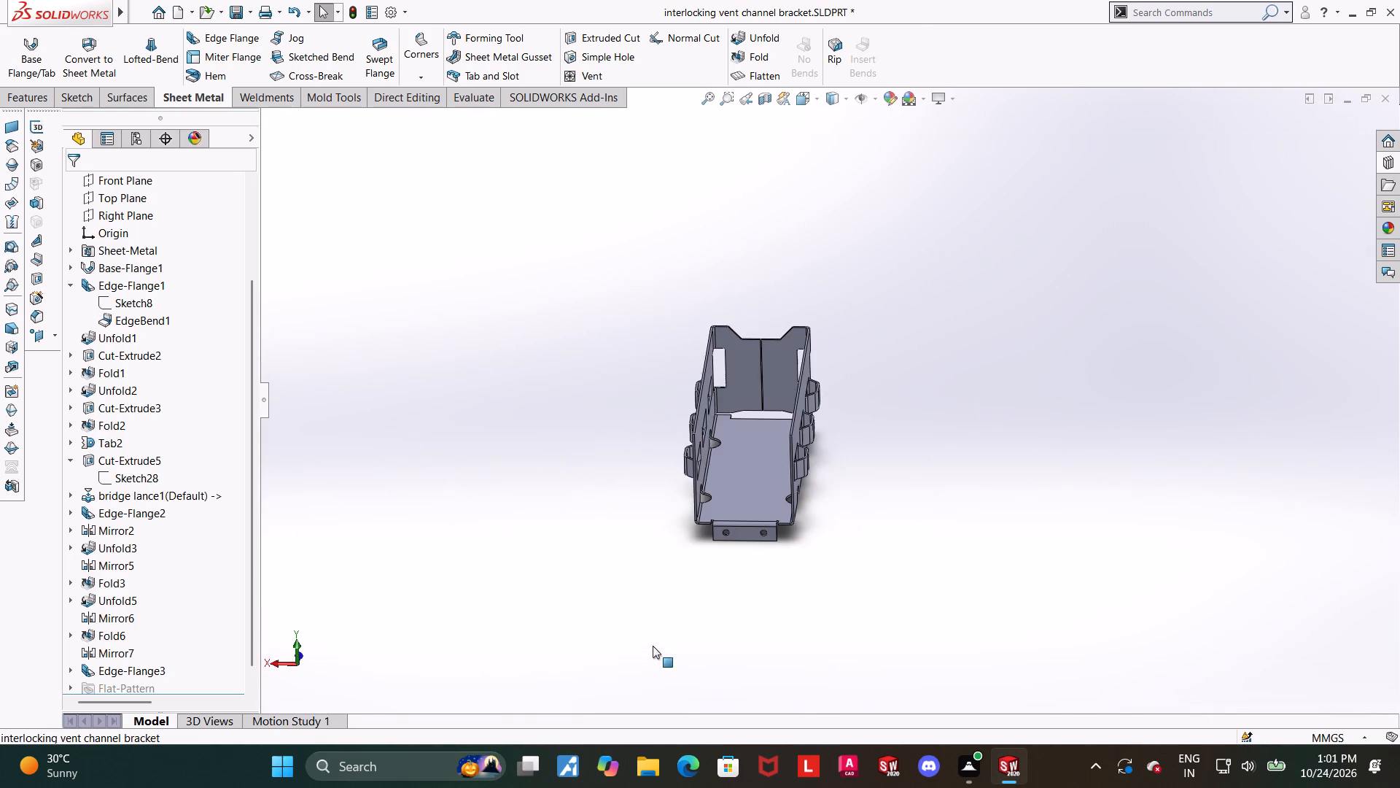
{"action": "scroll", "coordinate": [809, 499], "scroll_direction": "down", "scroll_amount": 7}
{"action": "scroll", "coordinate": [660, 590], "scroll_direction": "down", "scroll_amount": 2}
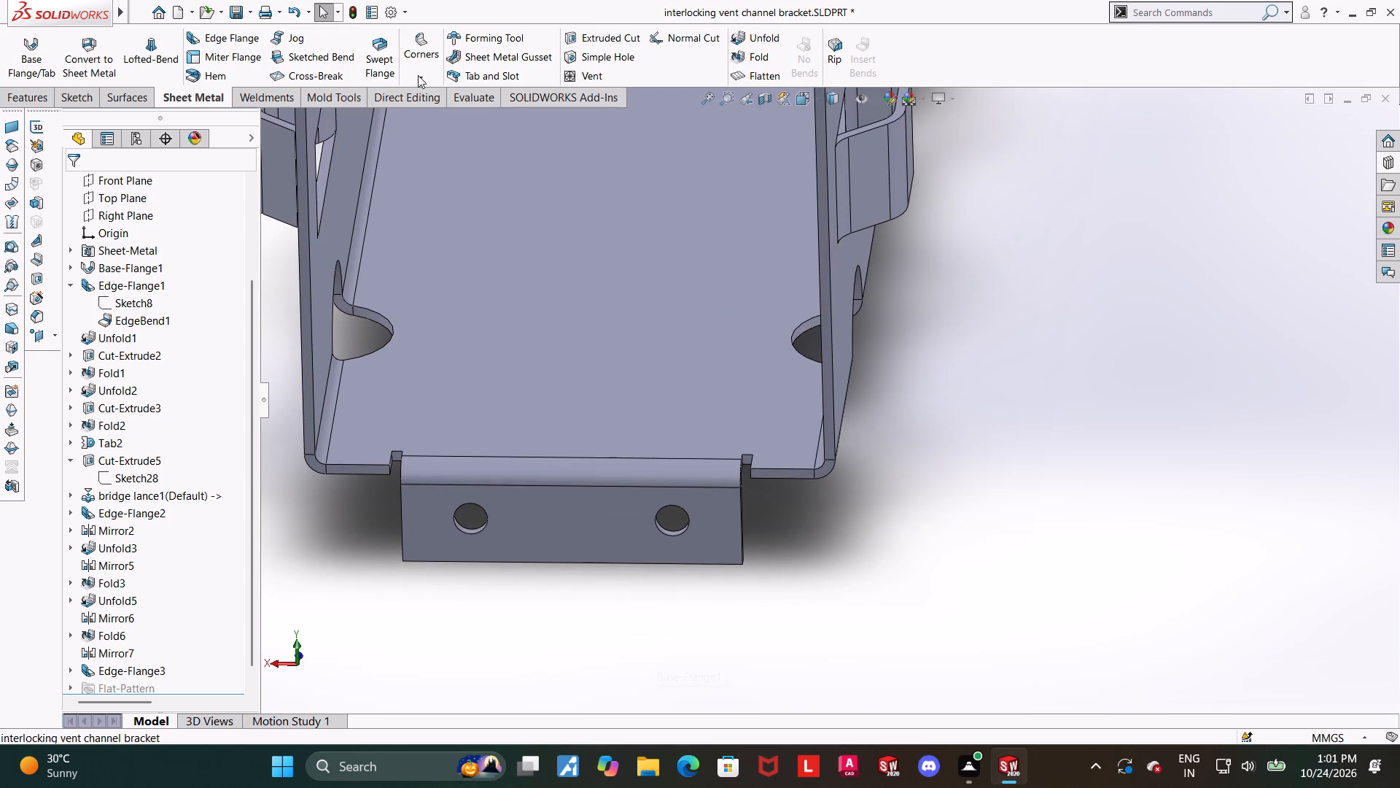
Chamfer the two outer corners of the two-hole flange by 3 mm with Break Corner, selecting the flange face.
{"action": "left_click", "coordinate": [419, 76]}
{"action": "left_click", "coordinate": [425, 123]}
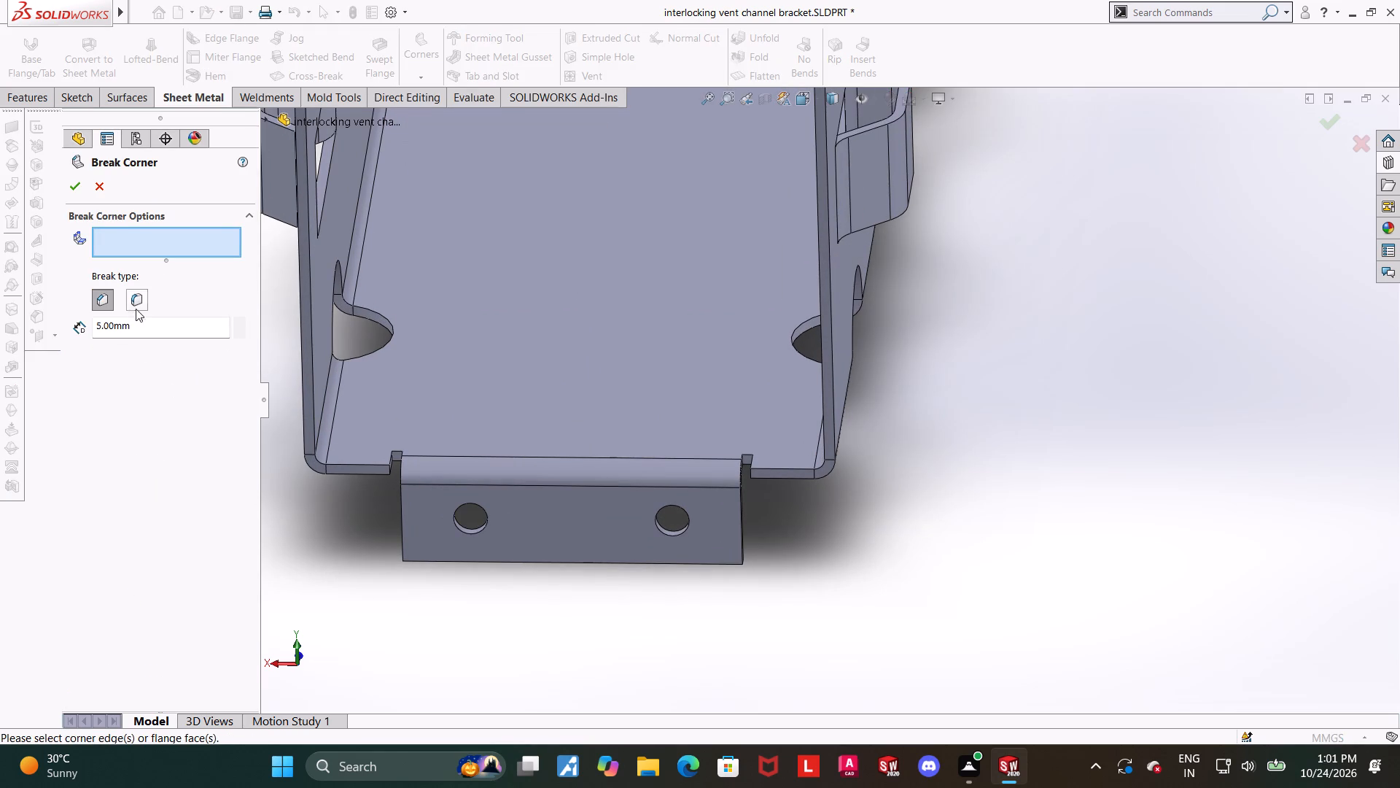
{"action": "left_click_drag", "start_coordinate": [160, 332], "coordinate": [63, 331]}
{"action": "key", "text": "3"}
{"action": "key", "text": "Return"}
{"action": "left_click", "coordinate": [548, 521]}
{"action": "left_click", "coordinate": [73, 176]}
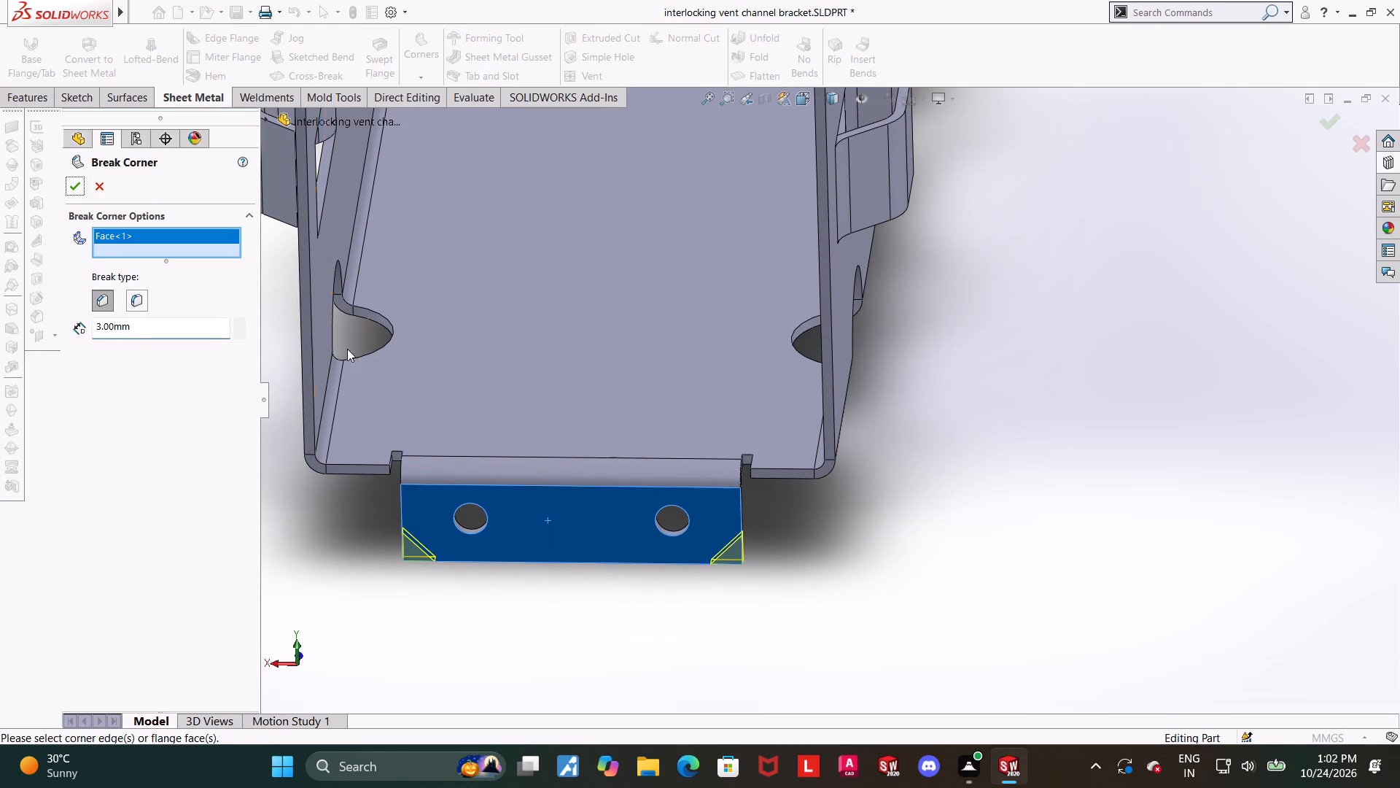
{"action": "left_click", "coordinate": [80, 185]}
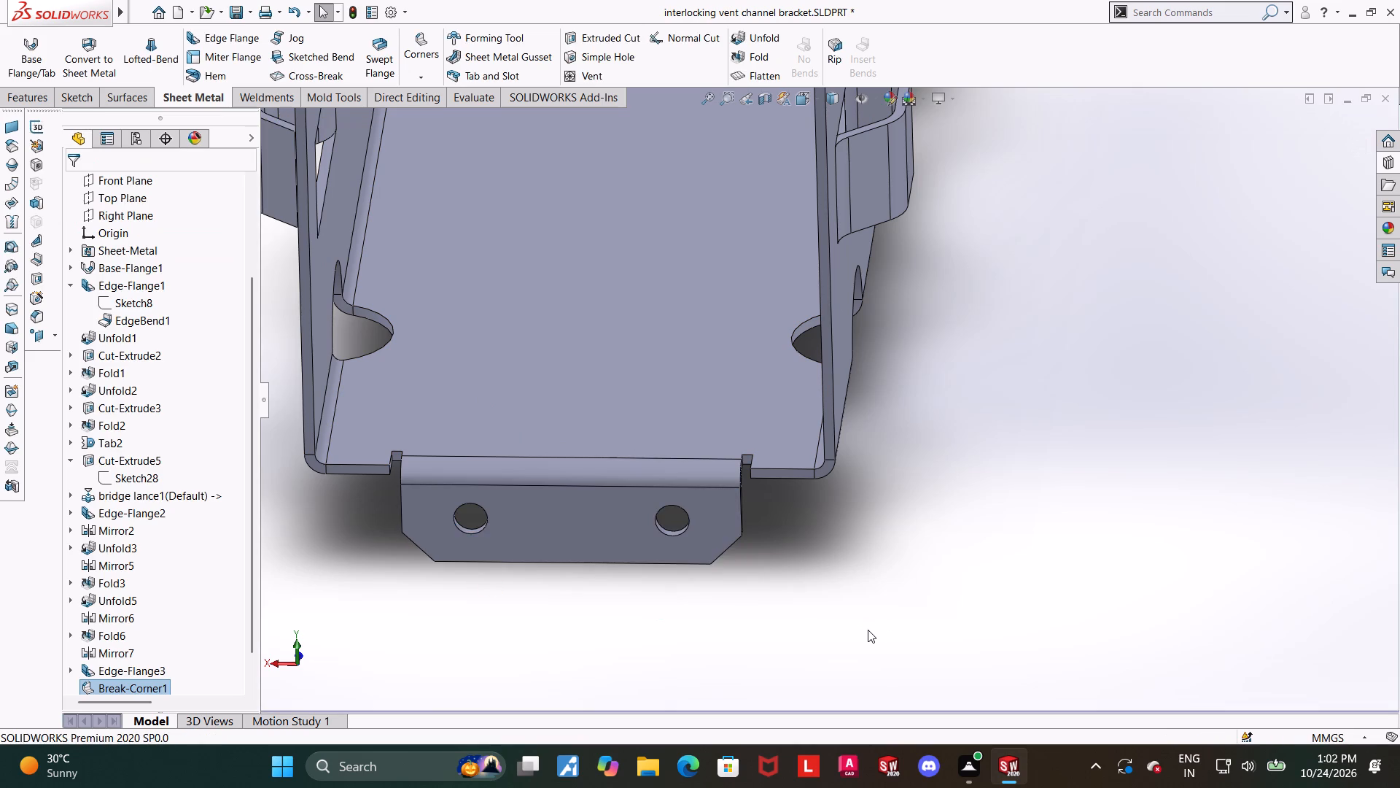
Edit the 3 mm Break Corner chamfer to include the upper corners of both side walls at the two-hole flange end.
{"action": "scroll", "coordinate": [868, 630], "scroll_direction": "up", "scroll_amount": 5}
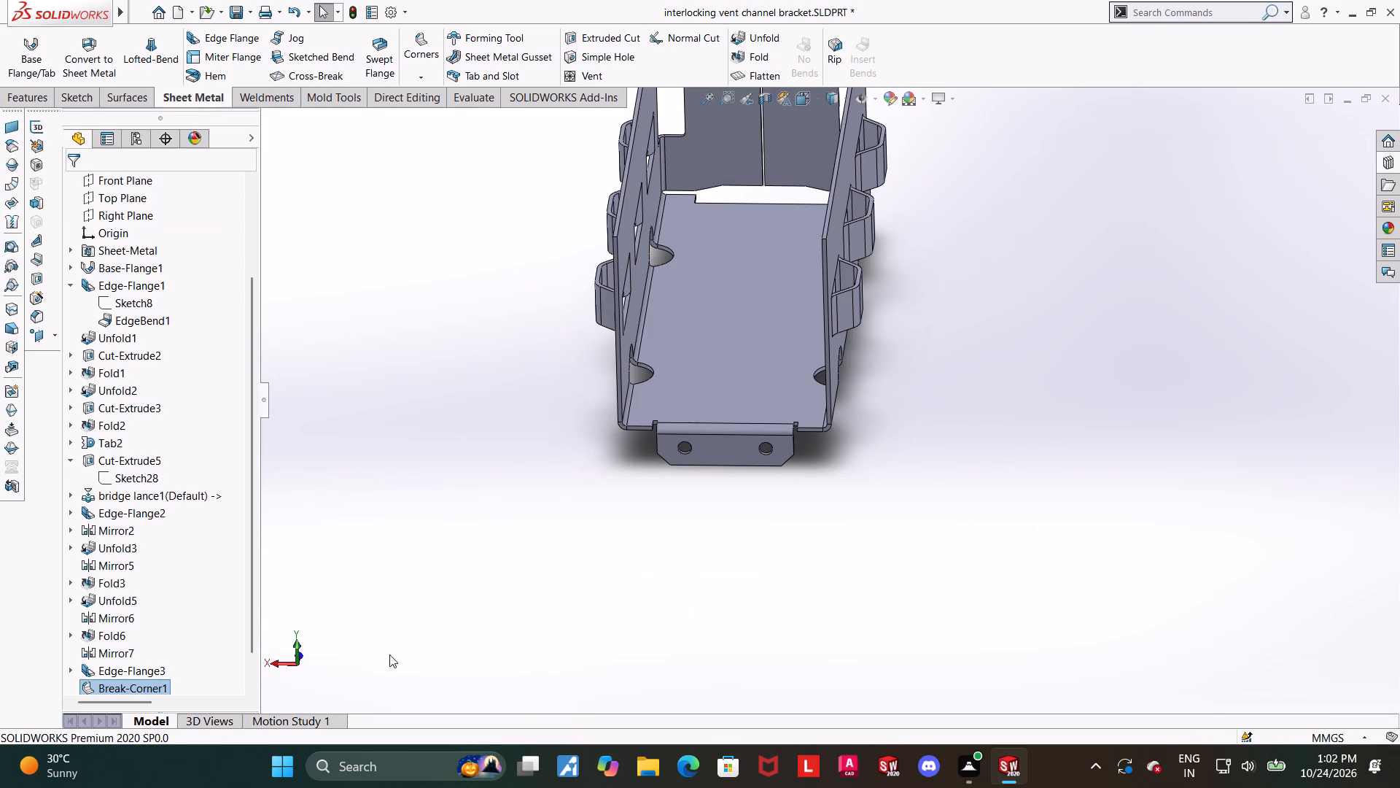
{"action": "right_click", "coordinate": [149, 682]}
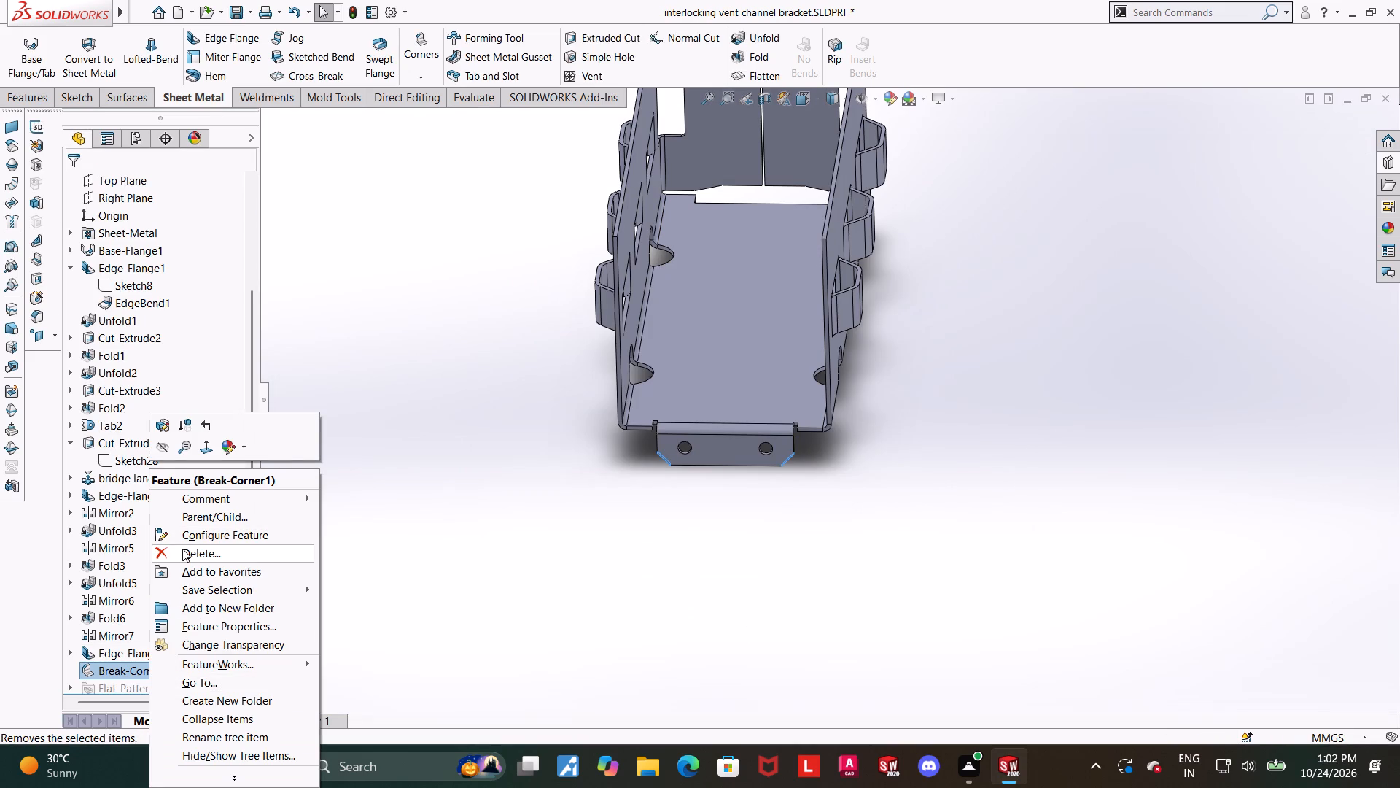
{"action": "left_click", "coordinate": [160, 425]}
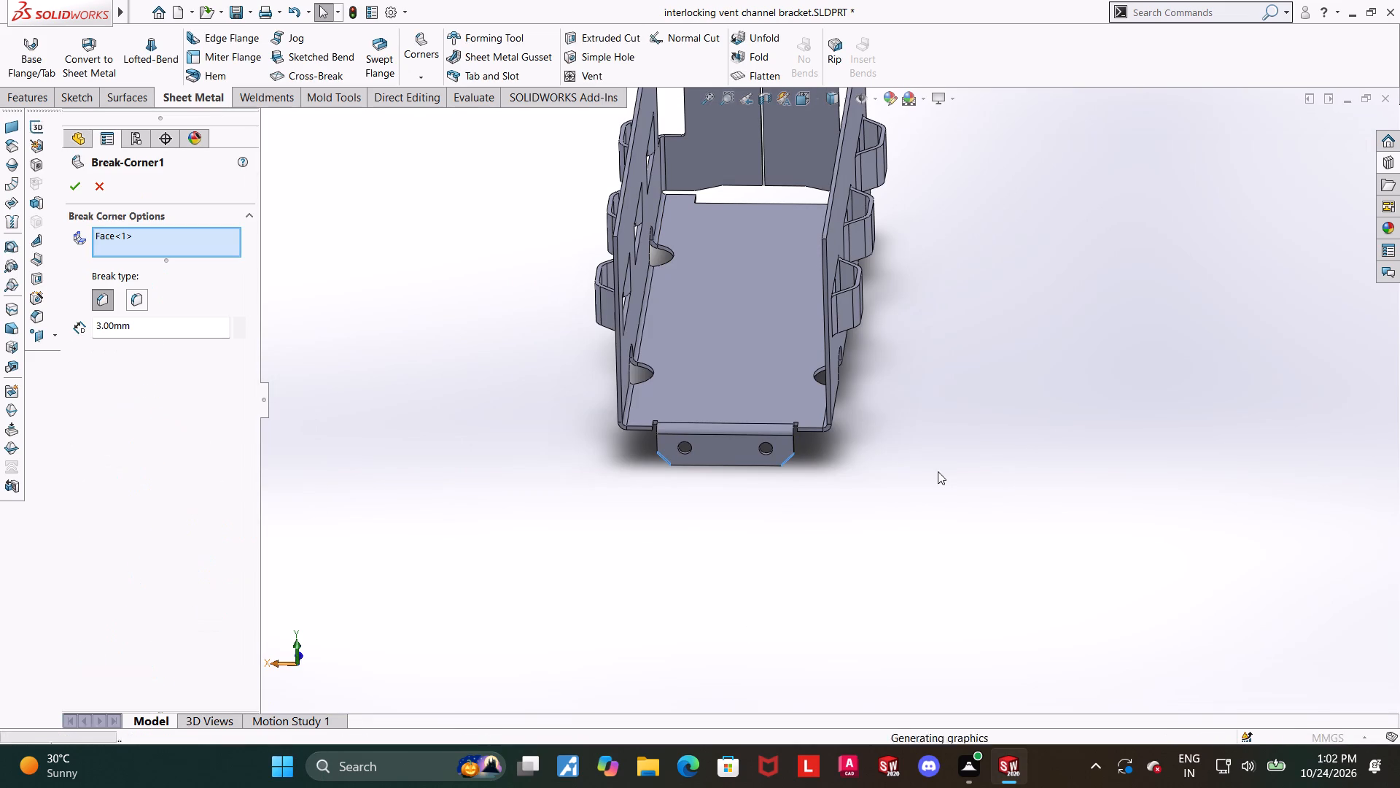
{"action": "middle_click_drag", "start_coordinate": [914, 446], "coordinate": [864, 418]}
{"action": "scroll", "coordinate": [841, 421], "scroll_direction": "up", "scroll_amount": 3}
{"action": "scroll", "coordinate": [771, 185], "scroll_direction": "down", "scroll_amount": 2}
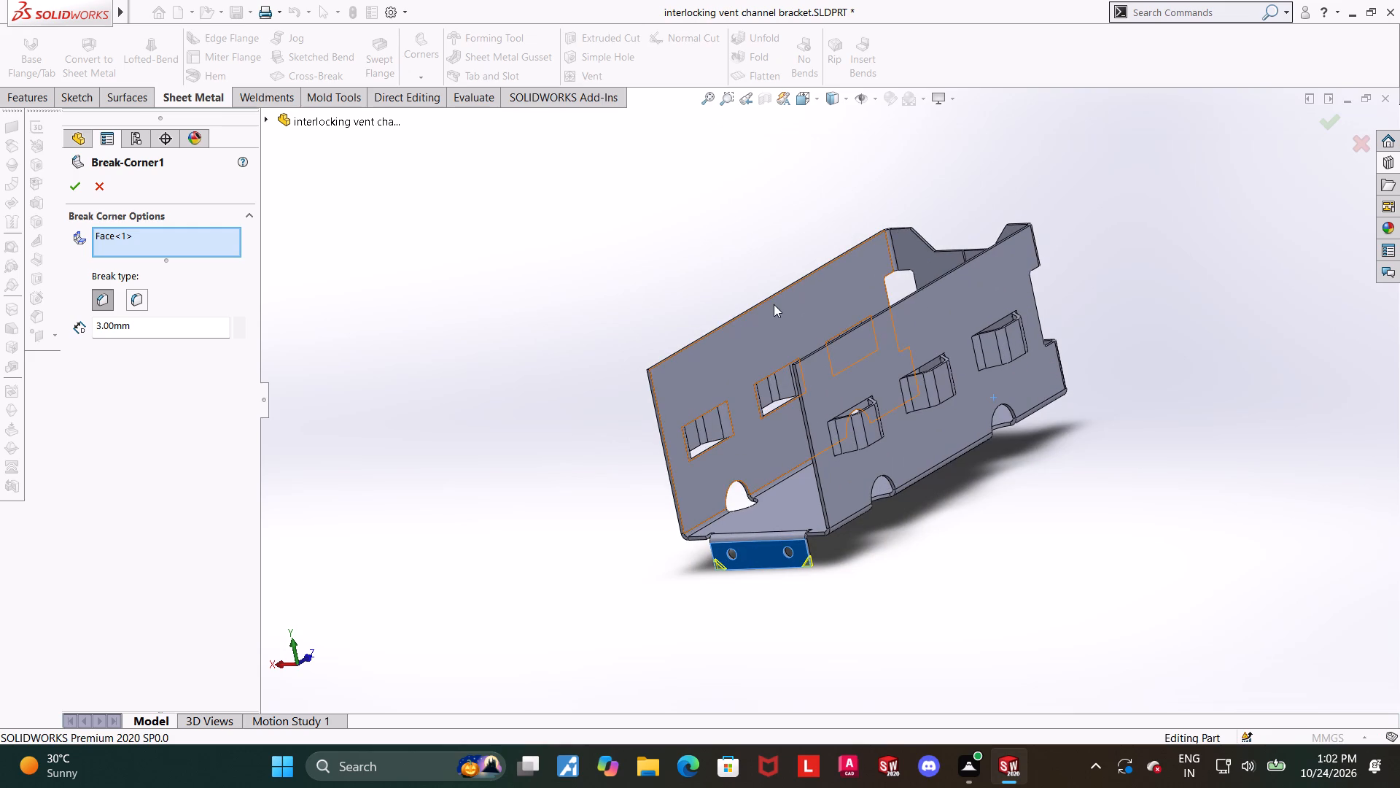
{"action": "left_click", "coordinate": [647, 368]}
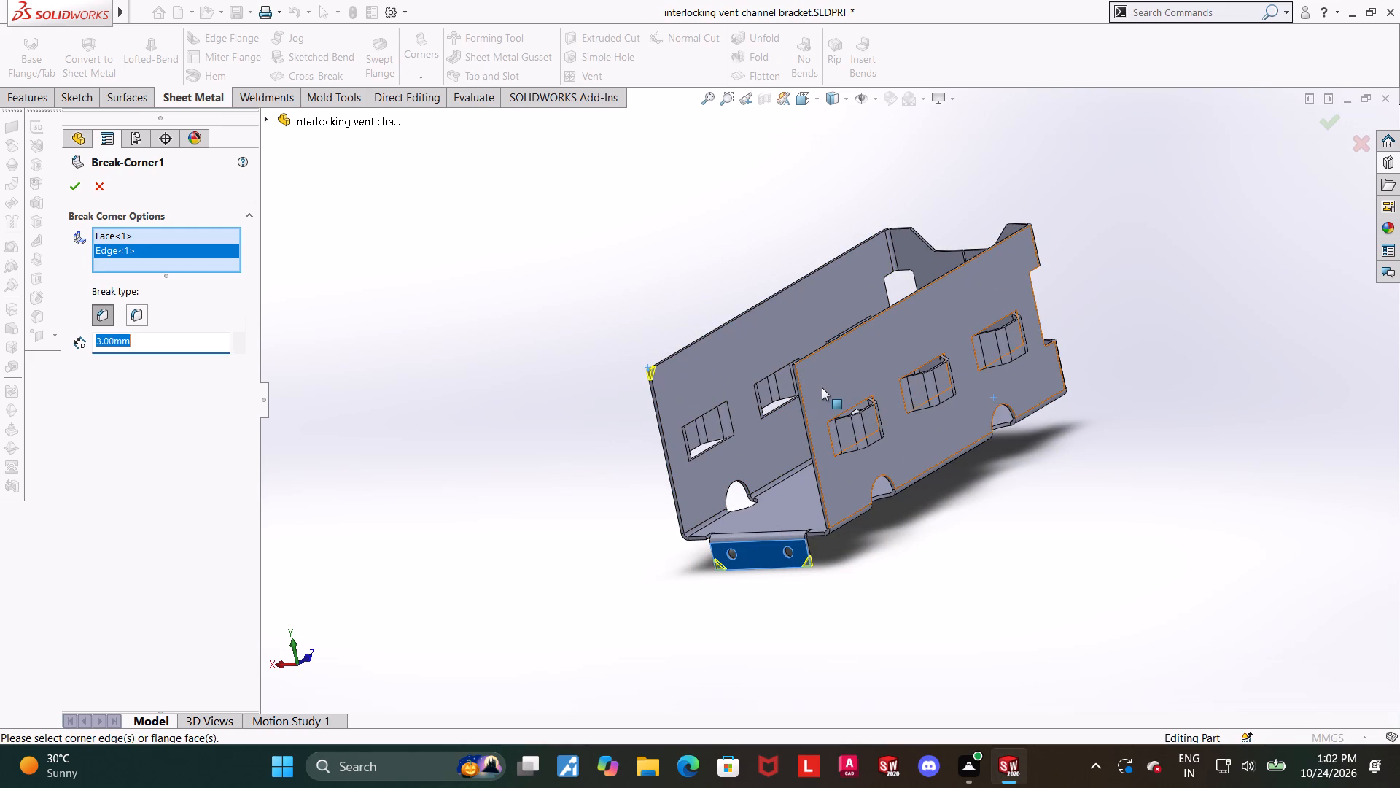
{"action": "left_click", "coordinate": [795, 366]}
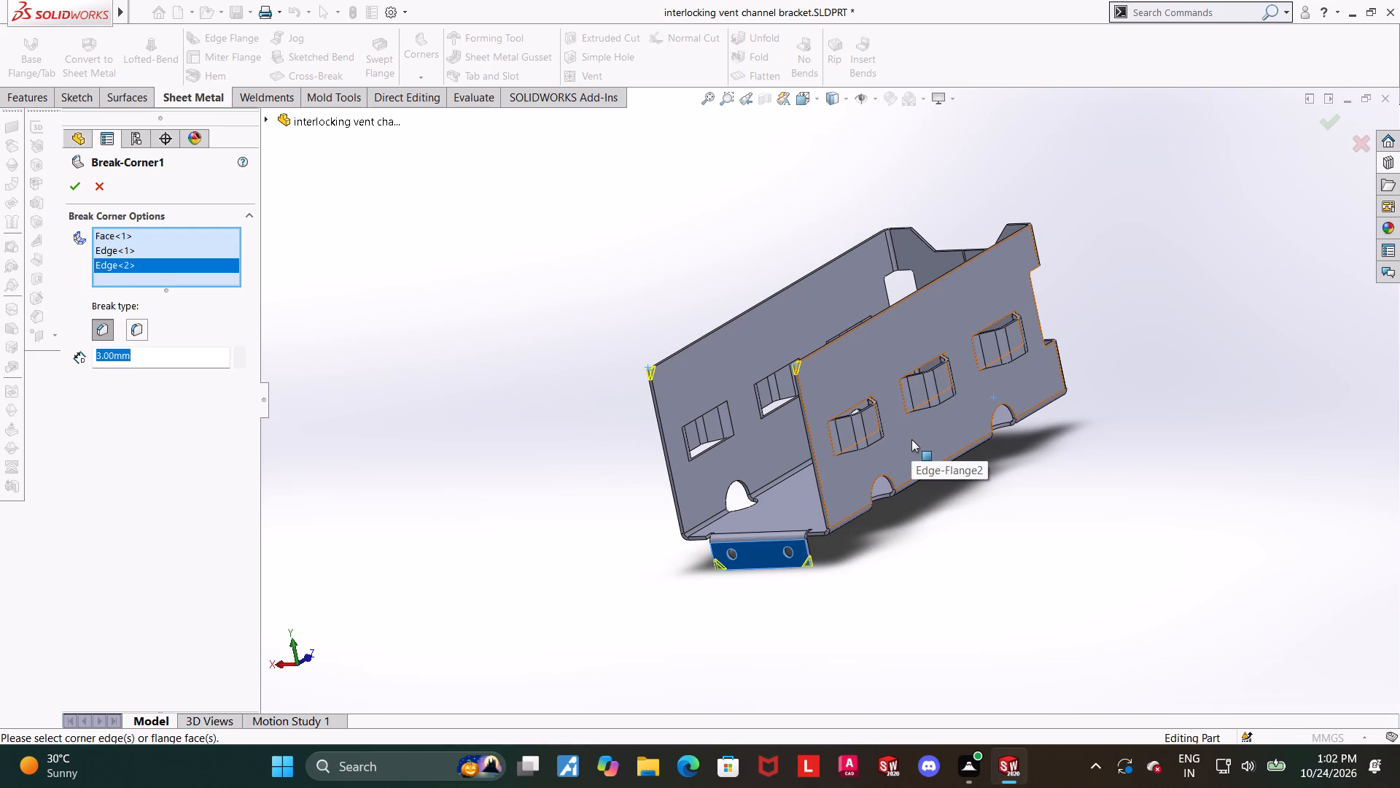
{"action": "scroll", "coordinate": [912, 433], "scroll_direction": "up", "scroll_amount": 2}
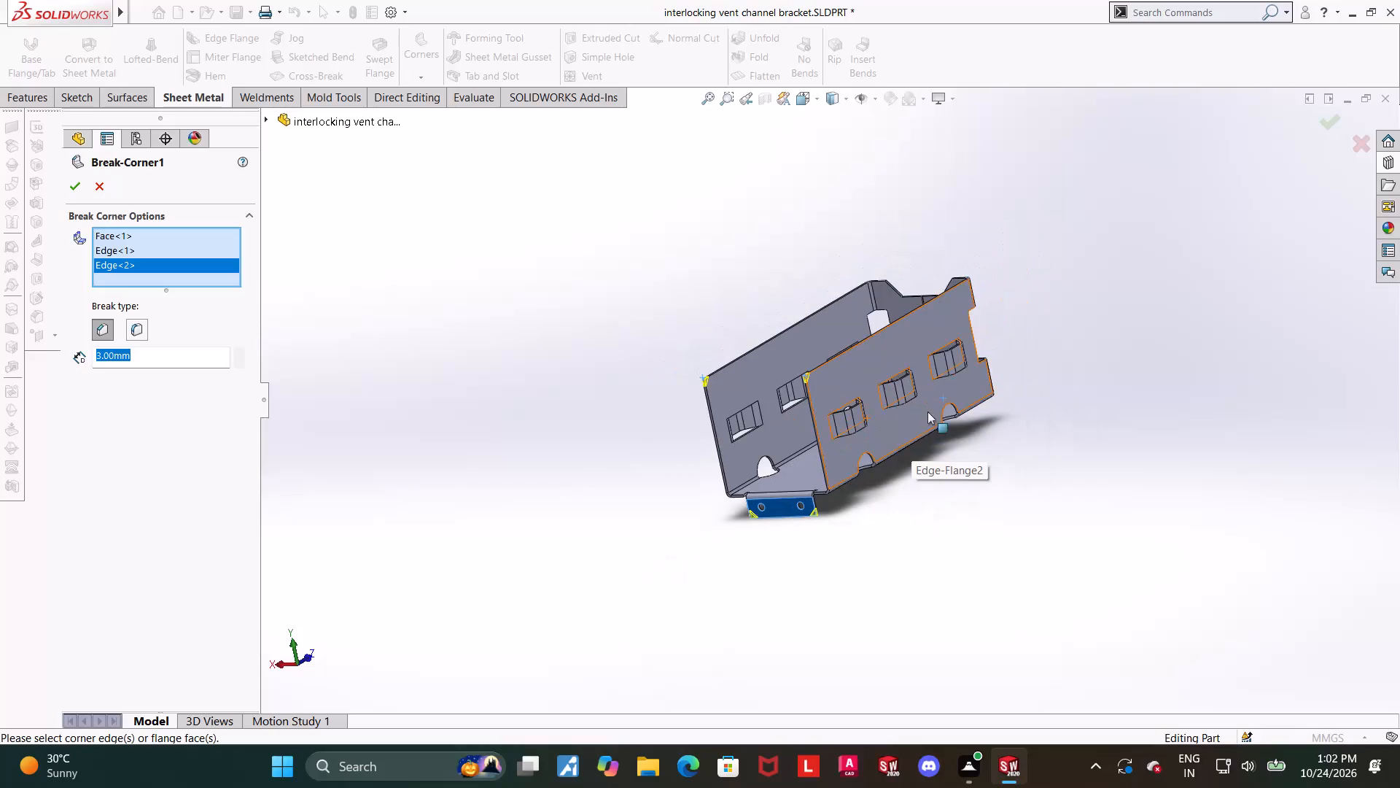
{"action": "scroll", "coordinate": [940, 312], "scroll_direction": "up", "scroll_amount": 2}
{"action": "scroll", "coordinate": [966, 316], "scroll_direction": "down", "scroll_amount": 3}
{"action": "middle_click_drag", "start_coordinate": [937, 323], "coordinate": [823, 352]}
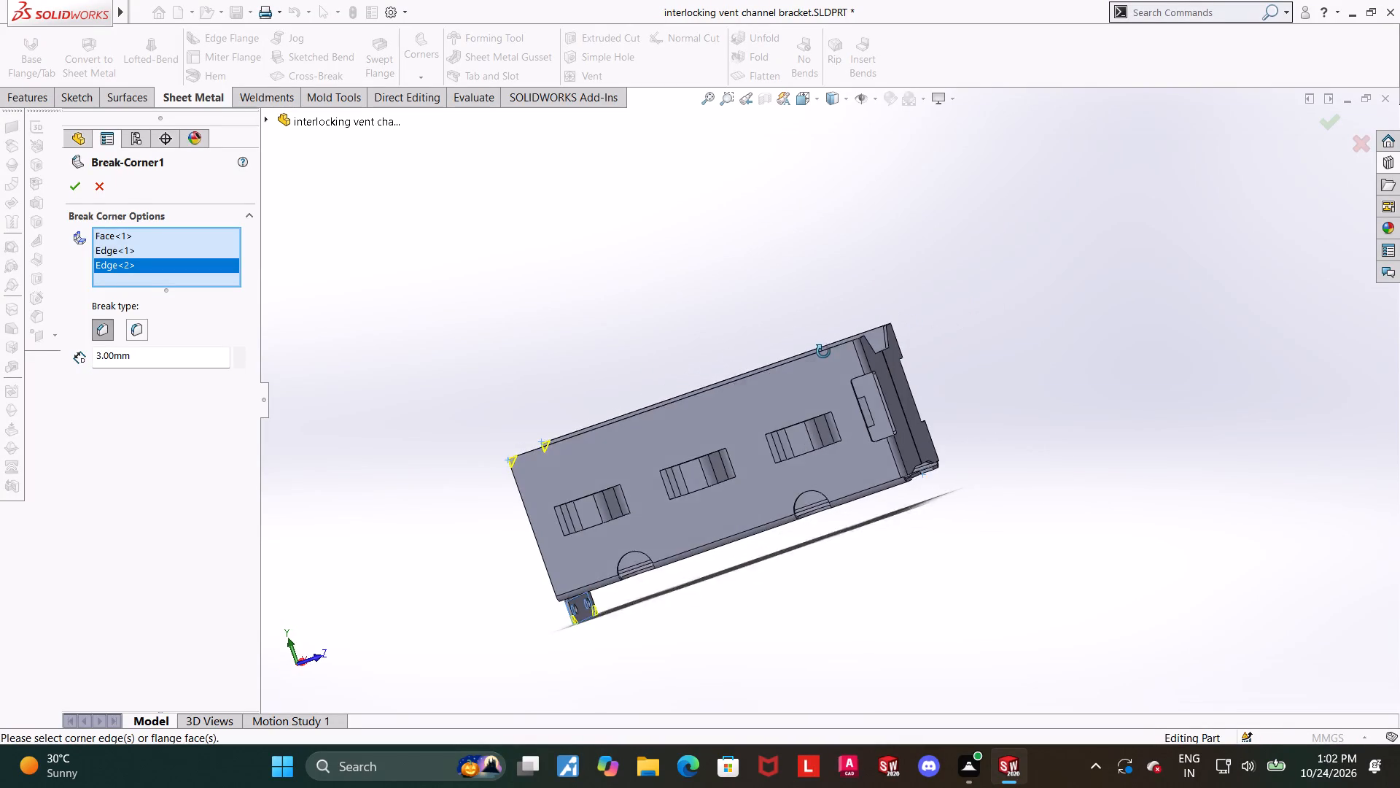
{"action": "middle_click_drag", "start_coordinate": [823, 352], "coordinate": [941, 385]}
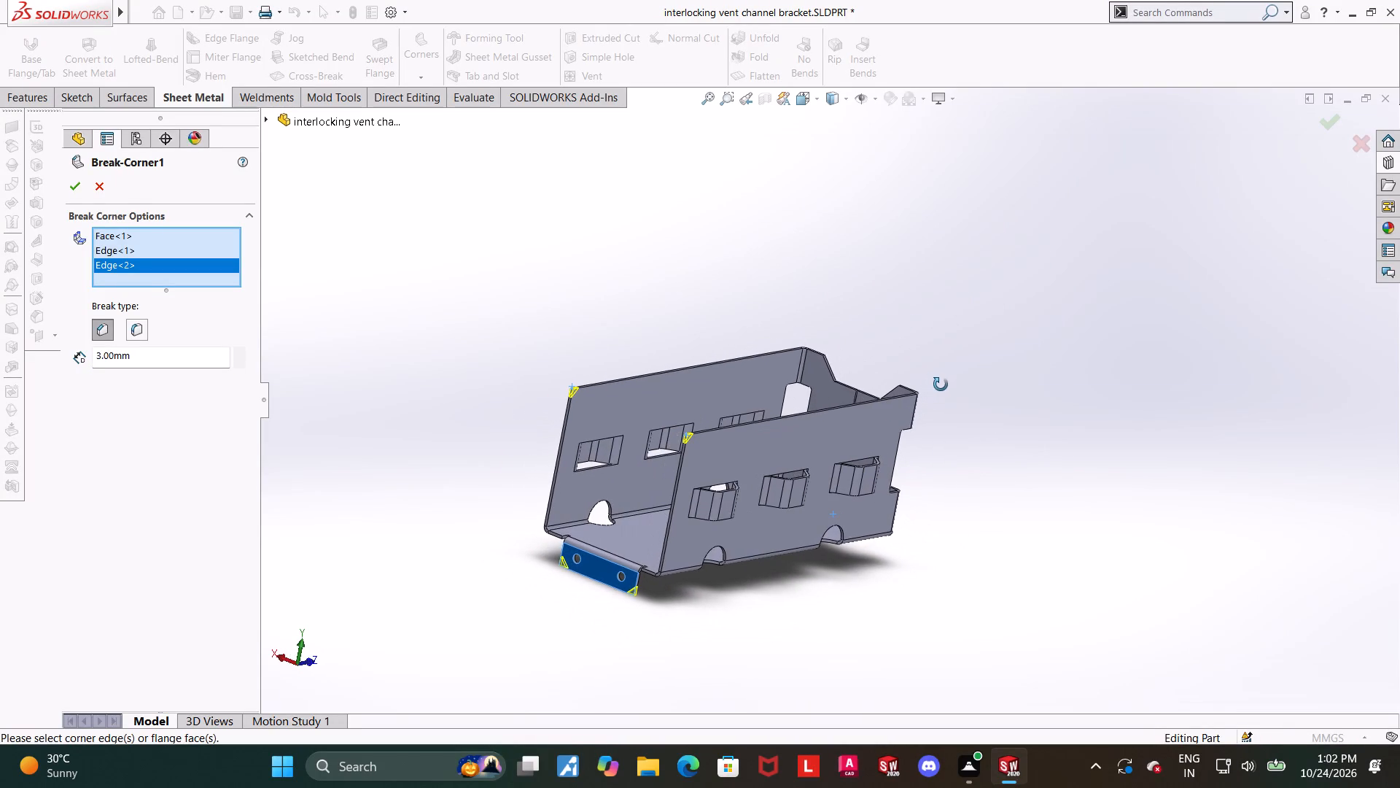
{"action": "middle_click_drag", "start_coordinate": [941, 385], "coordinate": [944, 391]}
{"action": "left_click", "coordinate": [77, 196]}
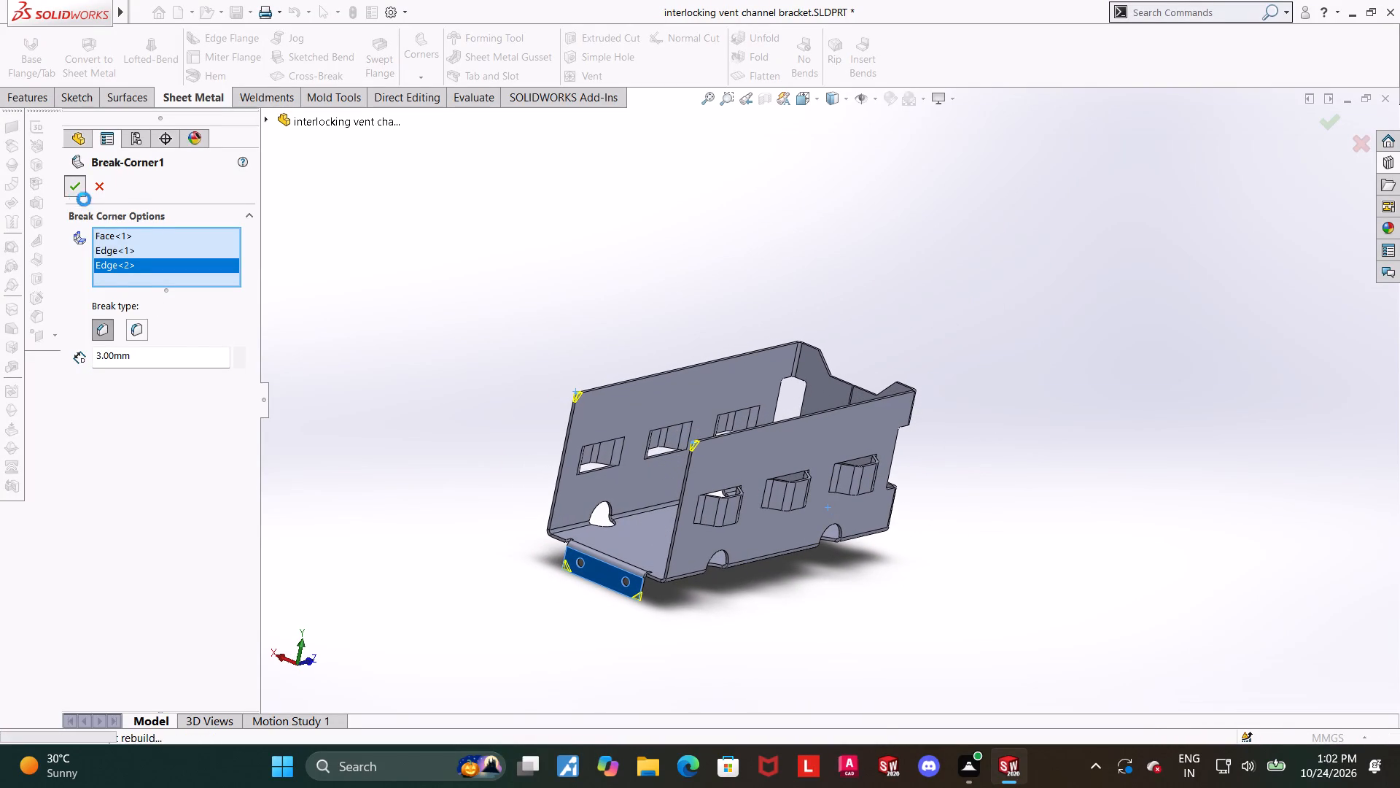
{"action": "left_click", "coordinate": [1078, 473]}
Examine the whole bracket from several sides, including the chamfered side-wall corners and the two-hole flange.
{"action": "middle_click_drag", "start_coordinate": [1063, 475], "coordinate": [1051, 492]}
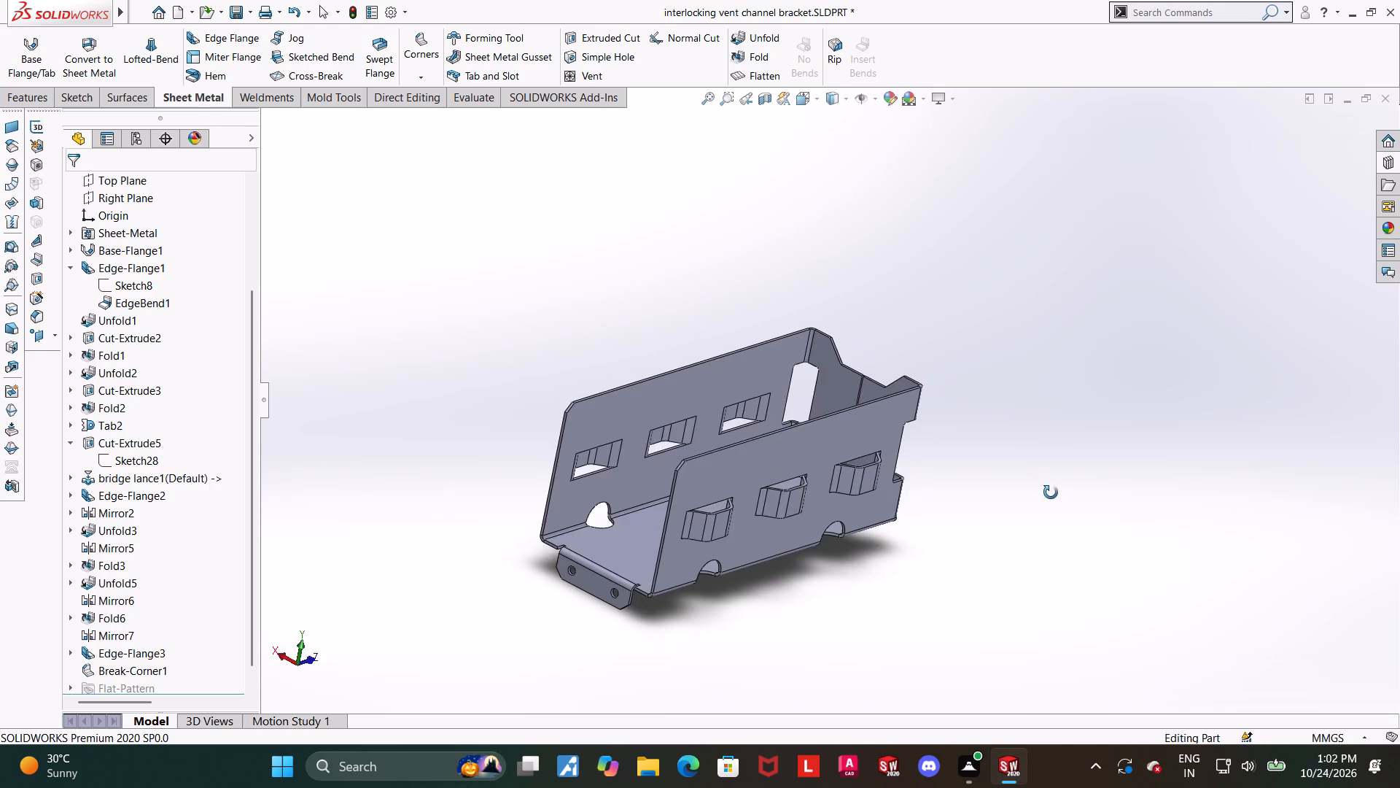
{"action": "middle_click_drag", "start_coordinate": [1051, 492], "coordinate": [738, 519]}
{"action": "key", "text": "ctrl+7"}
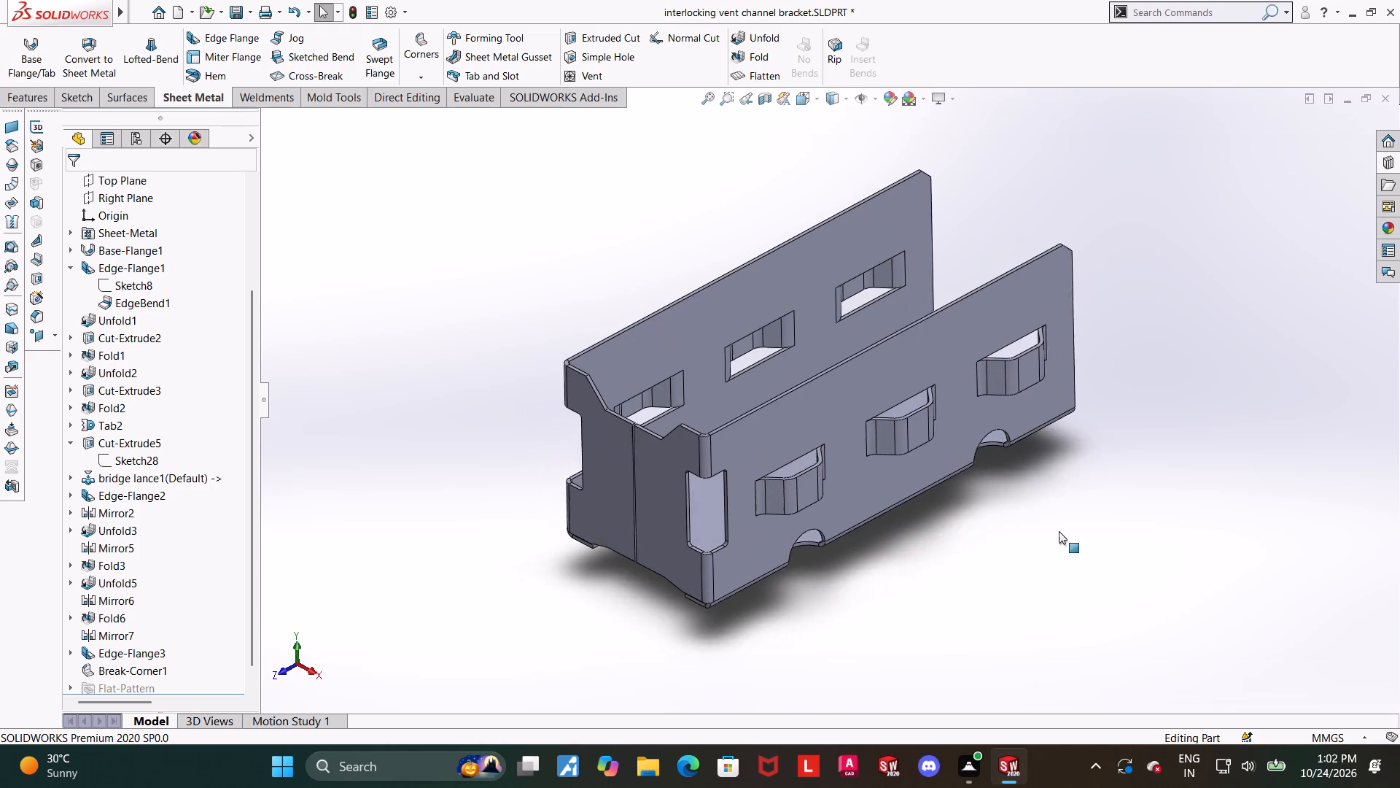
{"action": "scroll", "coordinate": [1205, 495], "scroll_direction": "up", "scroll_amount": 1}
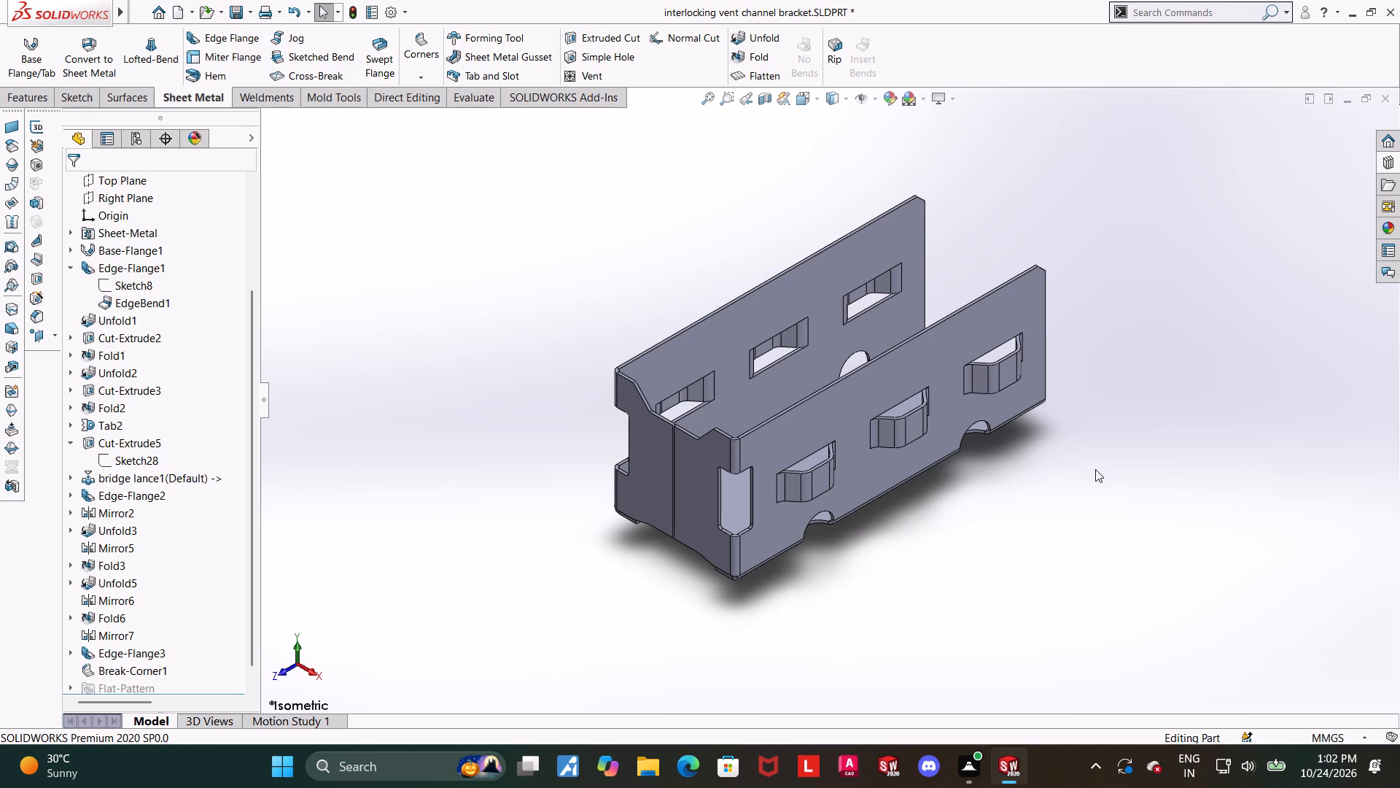
{"action": "scroll", "coordinate": [1203, 103], "scroll_direction": "up", "scroll_amount": 2}
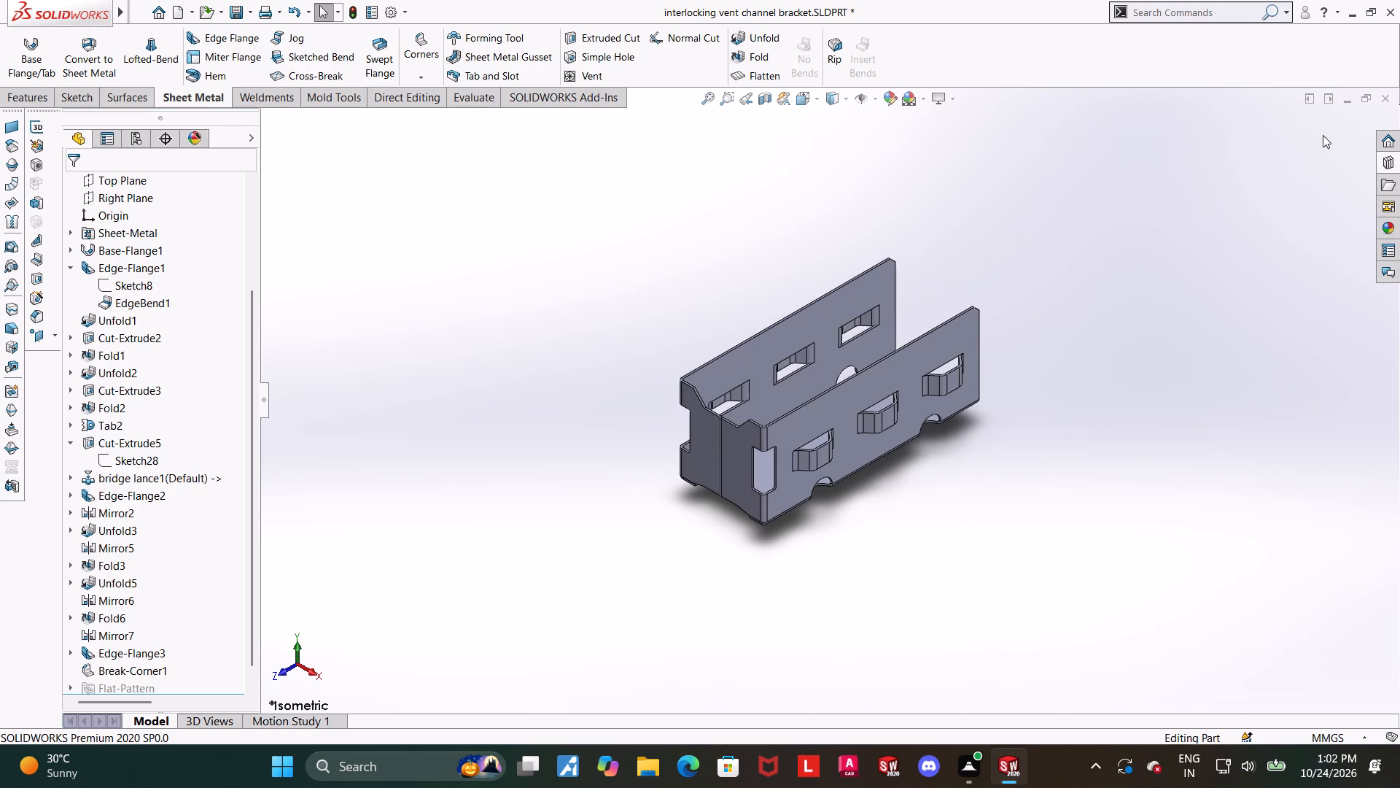
{"action": "middle_click_drag", "start_coordinate": [1318, 121], "coordinate": [1109, 556]}
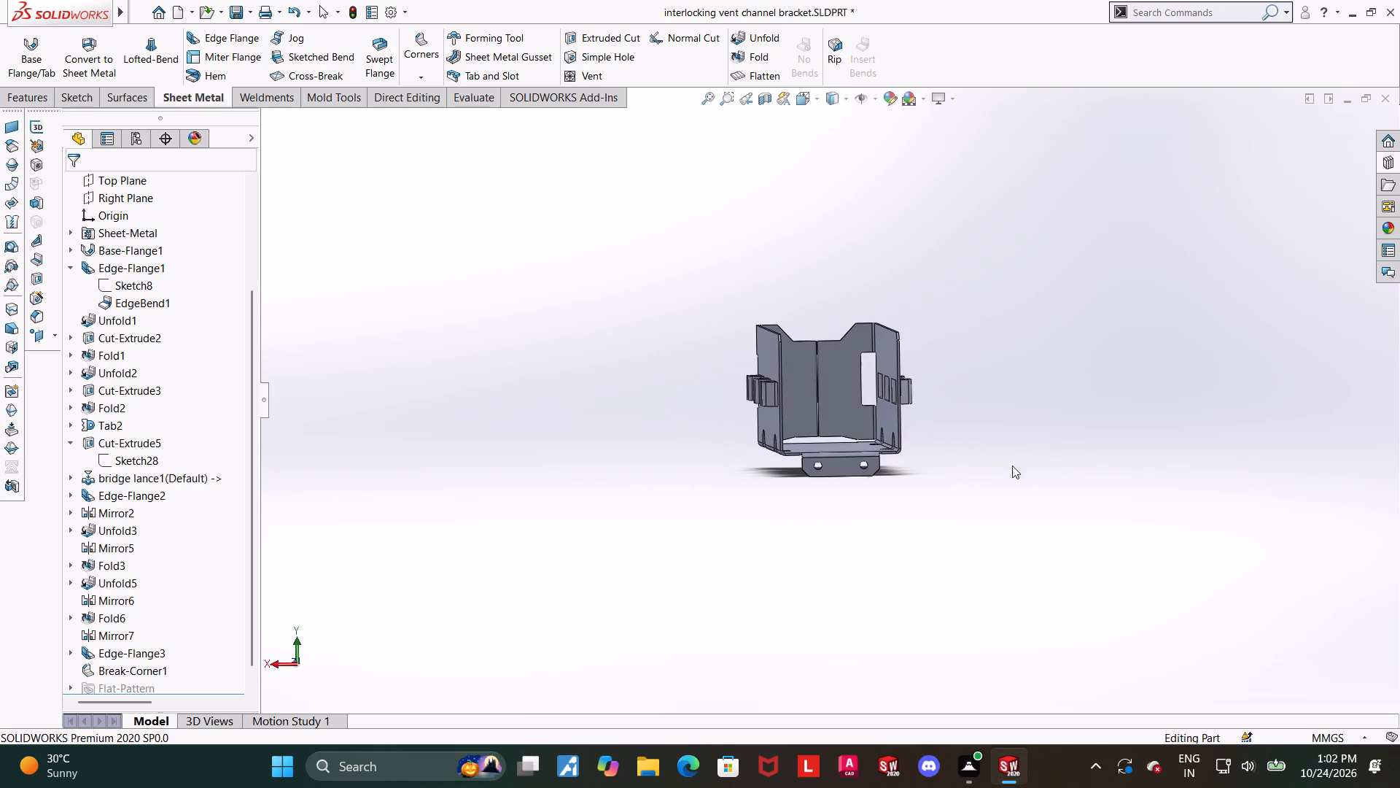
{"action": "scroll", "coordinate": [916, 443], "scroll_direction": "down", "scroll_amount": 5}
{"action": "scroll", "coordinate": [764, 437], "scroll_direction": "down", "scroll_amount": 4}
{"action": "middle_click_drag", "start_coordinate": [799, 456], "coordinate": [786, 493]}
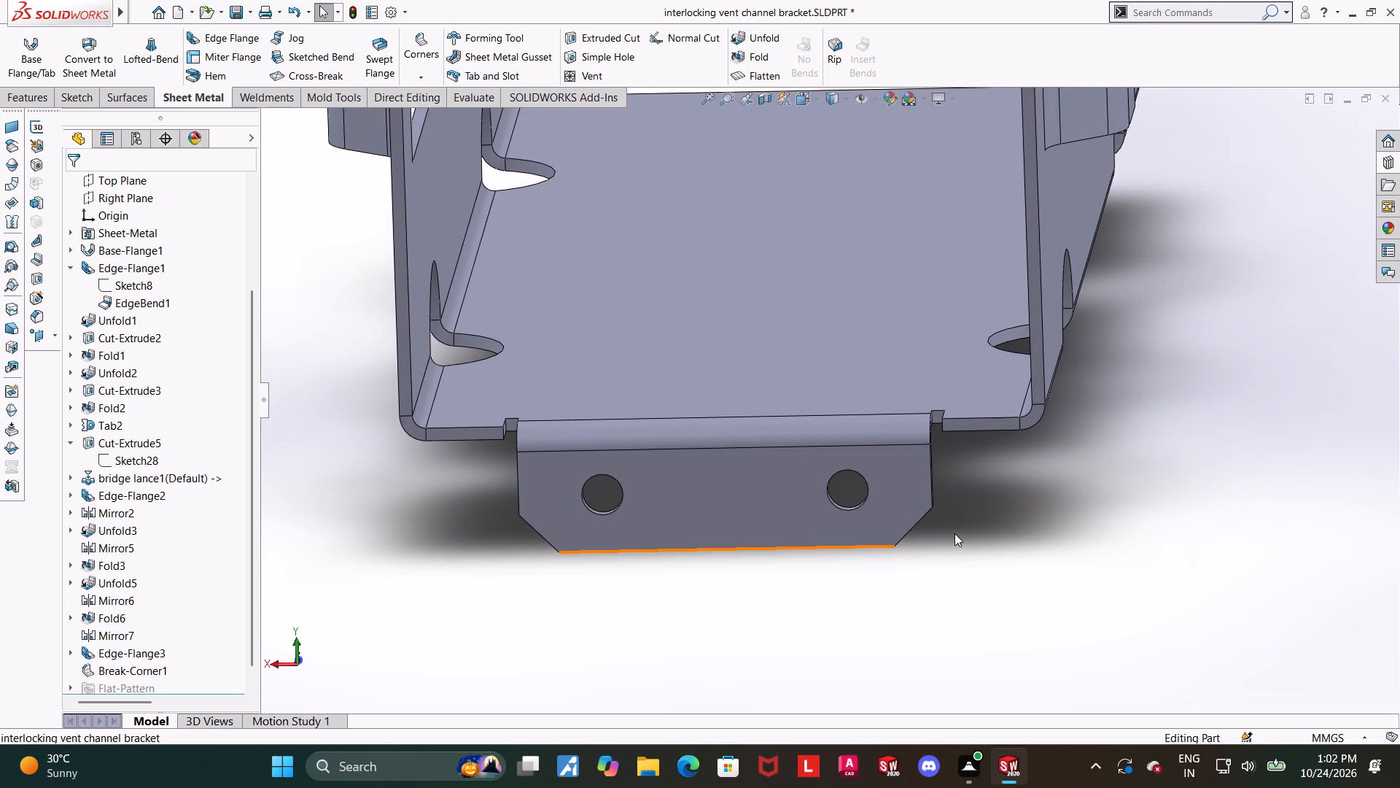
{"action": "scroll", "coordinate": [954, 533], "scroll_direction": "up", "scroll_amount": 2}
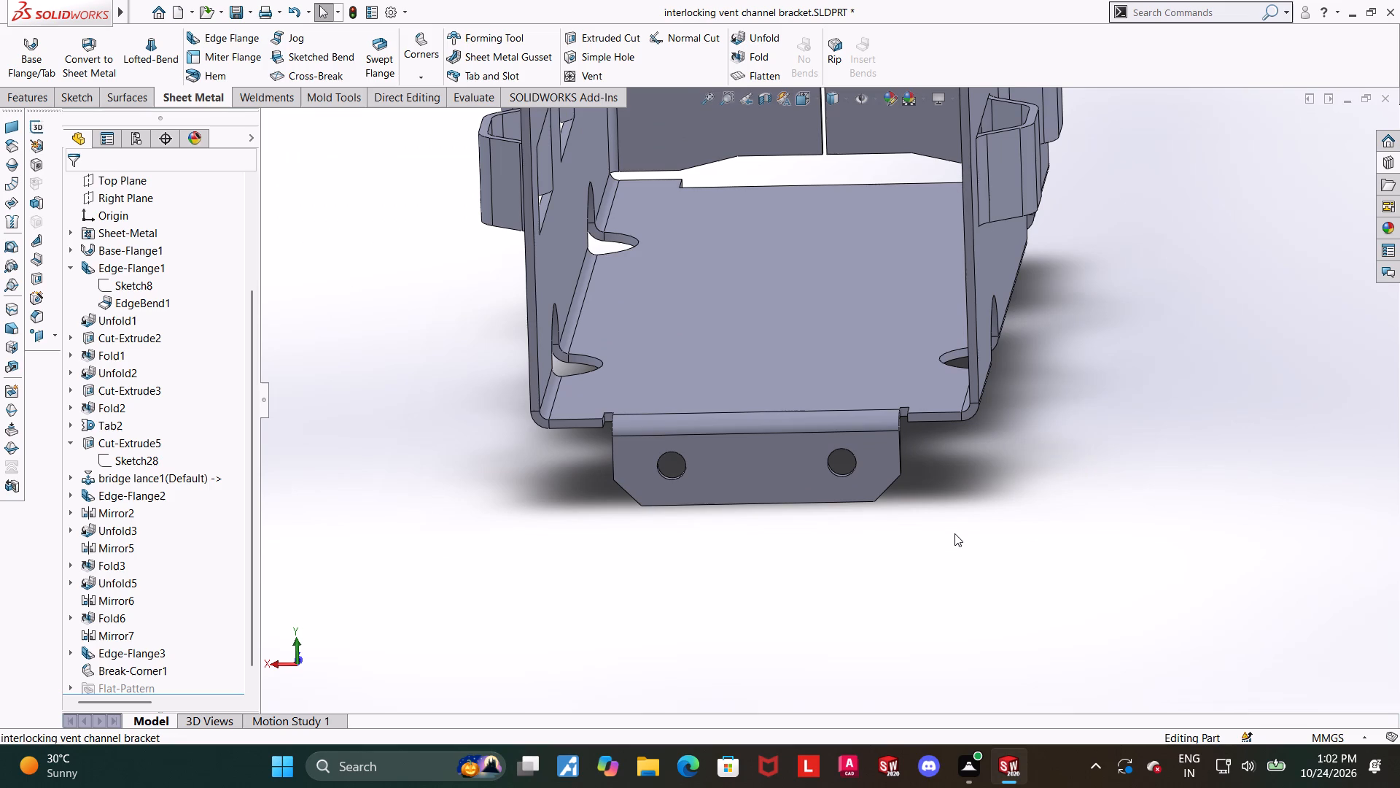
{"action": "scroll", "coordinate": [954, 533], "scroll_direction": "up", "scroll_amount": 2}
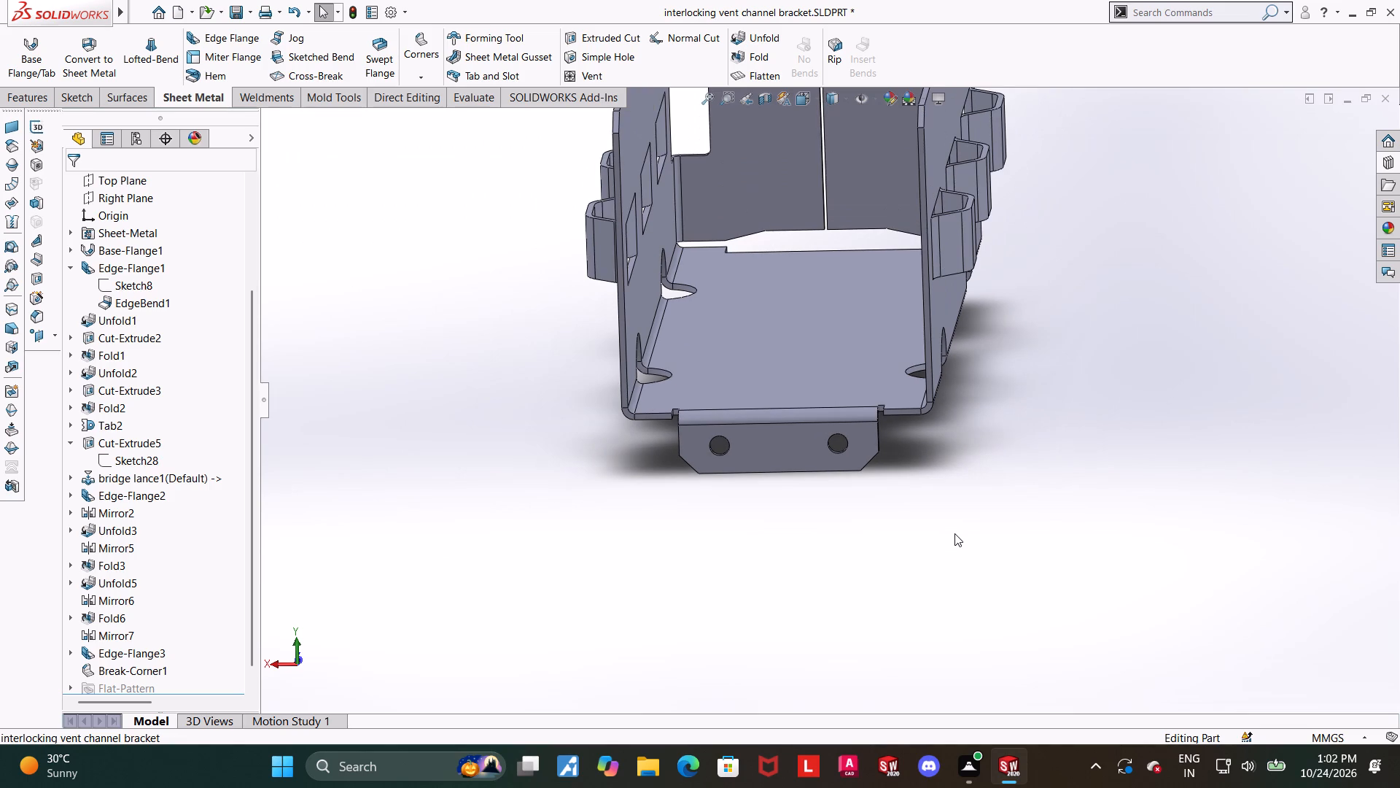
{"action": "scroll", "coordinate": [954, 533], "scroll_direction": "up", "scroll_amount": 1}
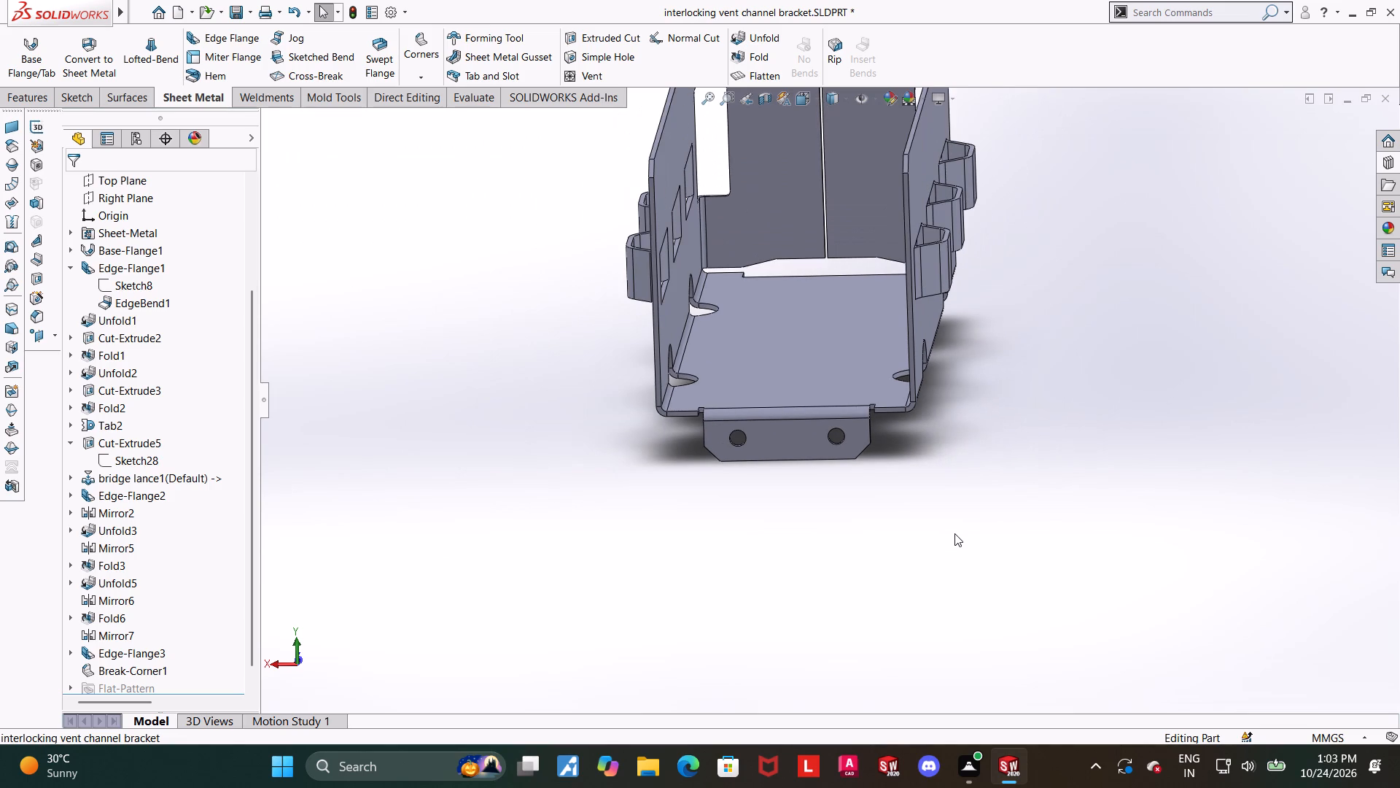
{"action": "scroll", "coordinate": [954, 533], "scroll_direction": "up", "scroll_amount": 1}
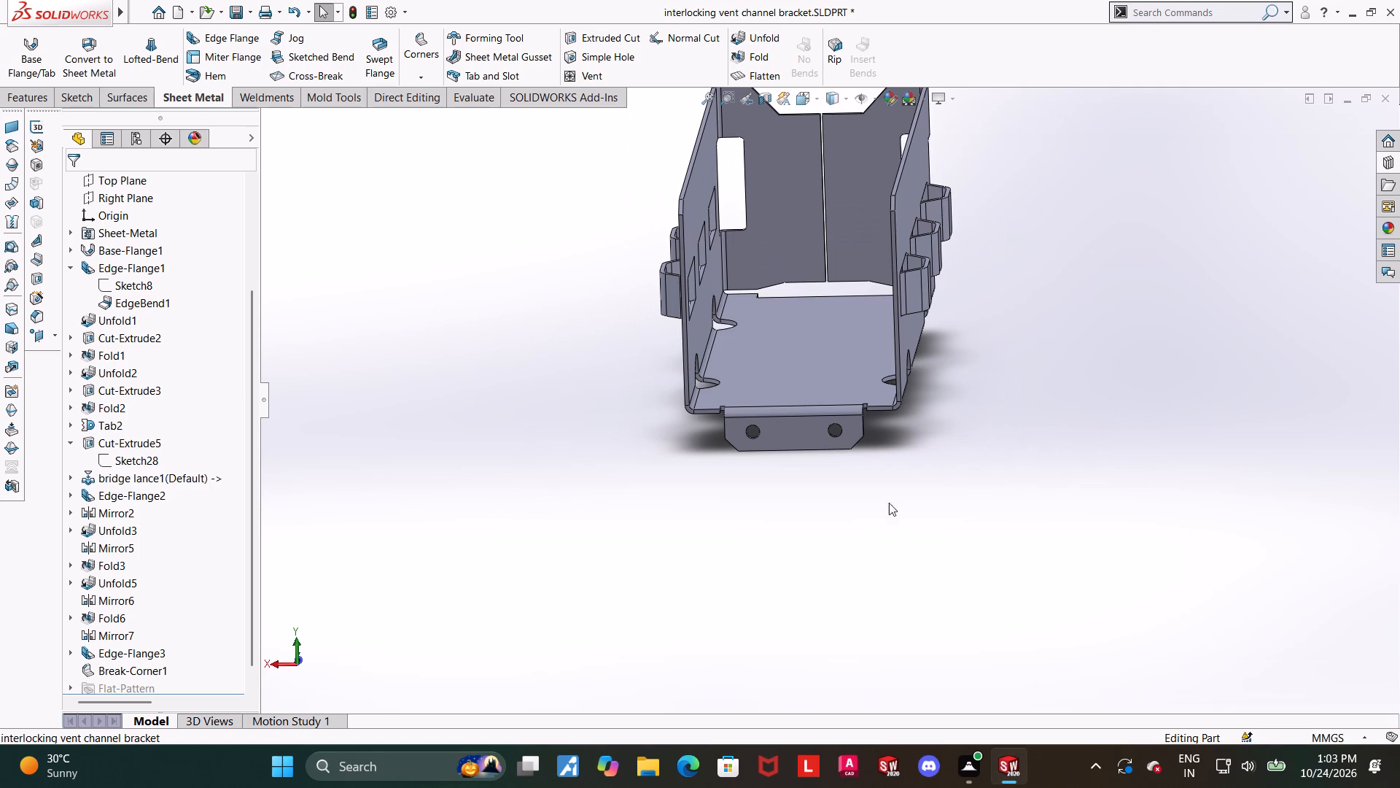
Examine the two-hole flange's bend and the relief notches at both of its ends up close.
{"action": "scroll", "coordinate": [847, 399], "scroll_direction": "down", "scroll_amount": 7}
{"action": "middle_click_drag", "start_coordinate": [828, 436], "coordinate": [833, 471]}
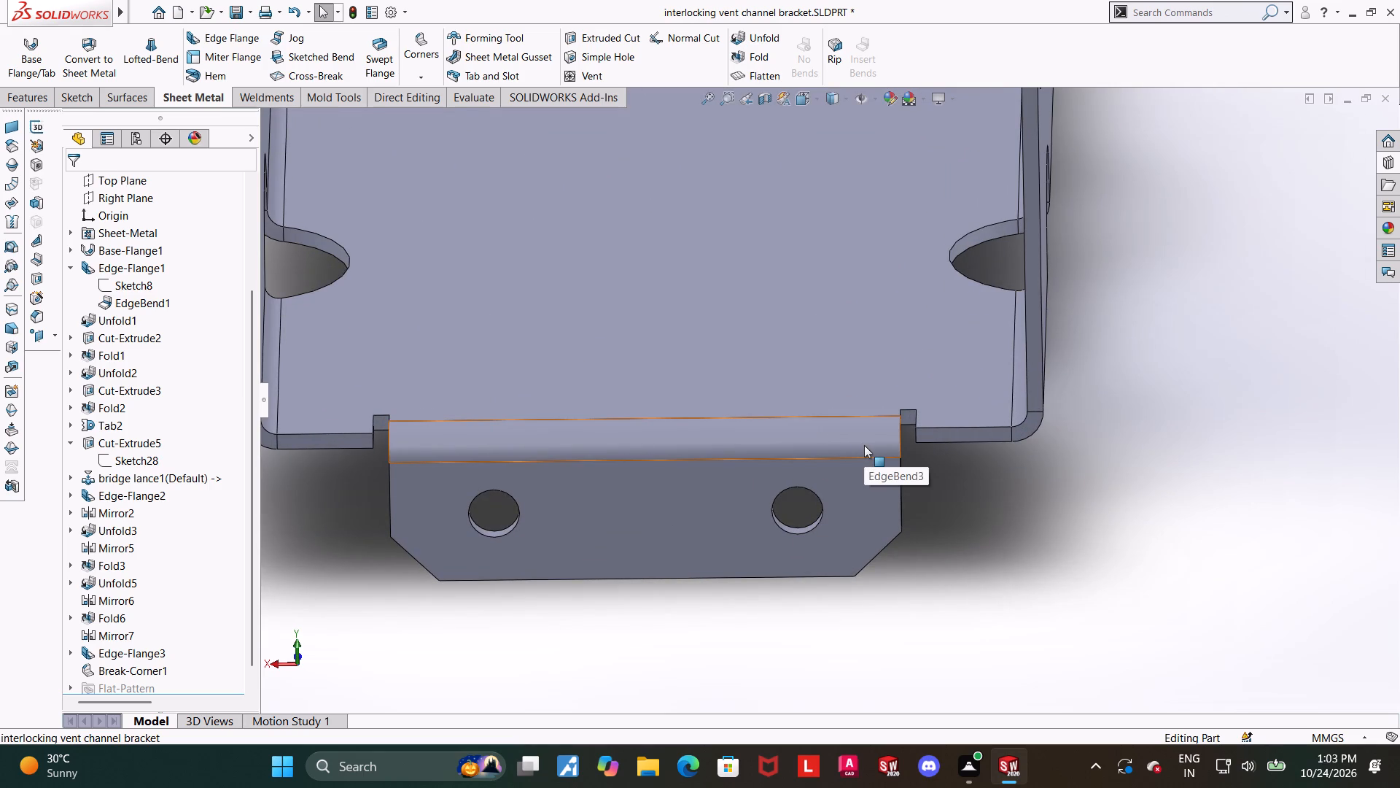
{"action": "scroll", "coordinate": [840, 430], "scroll_direction": "down", "scroll_amount": 5}
{"action": "scroll", "coordinate": [1059, 432], "scroll_direction": "up", "scroll_amount": 4}
{"action": "middle_click_drag", "start_coordinate": [997, 437], "coordinate": [1018, 485]}
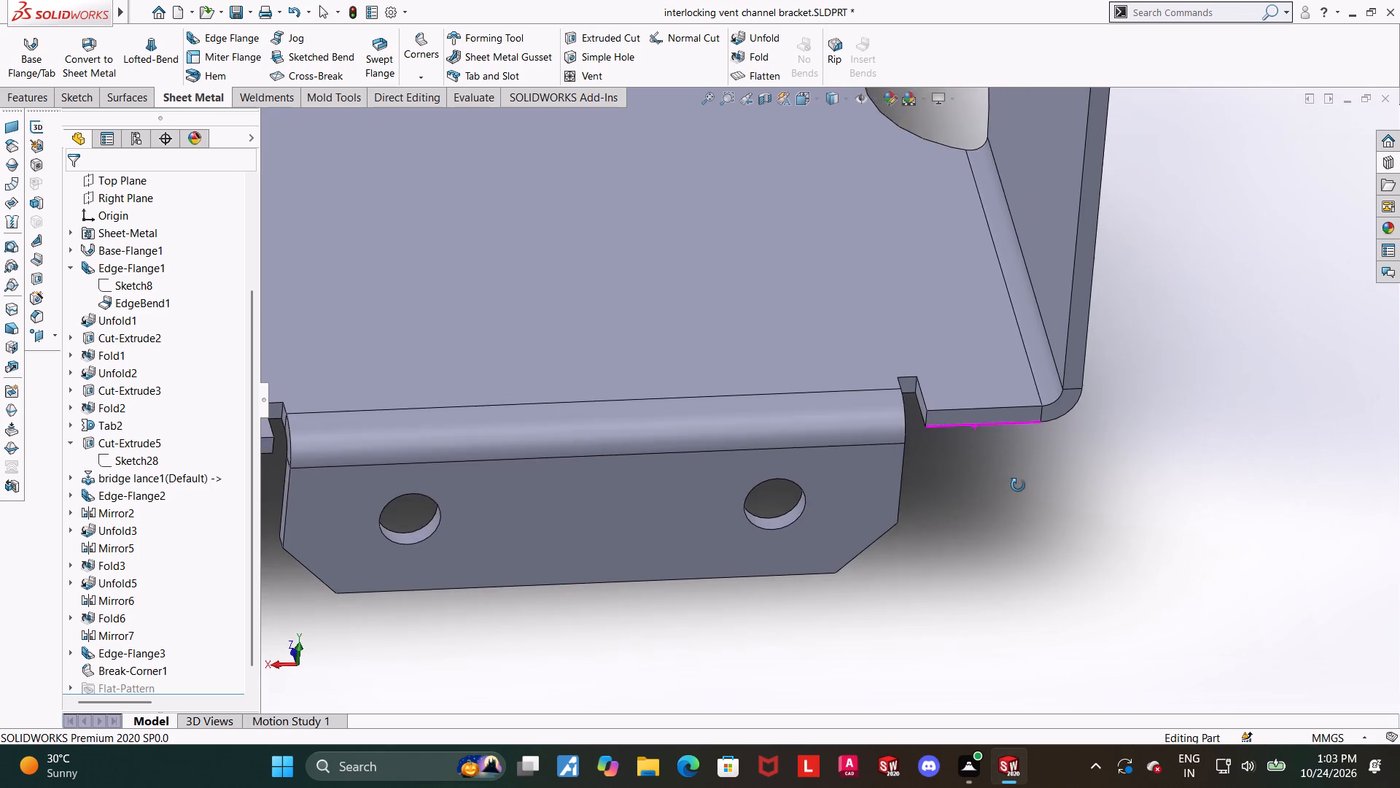
{"action": "middle_click_drag", "start_coordinate": [1018, 485], "coordinate": [1018, 487]}
{"action": "scroll", "coordinate": [1014, 486], "scroll_direction": "up", "scroll_amount": 3}
{"action": "scroll", "coordinate": [557, 387], "scroll_direction": "down", "scroll_amount": 5}
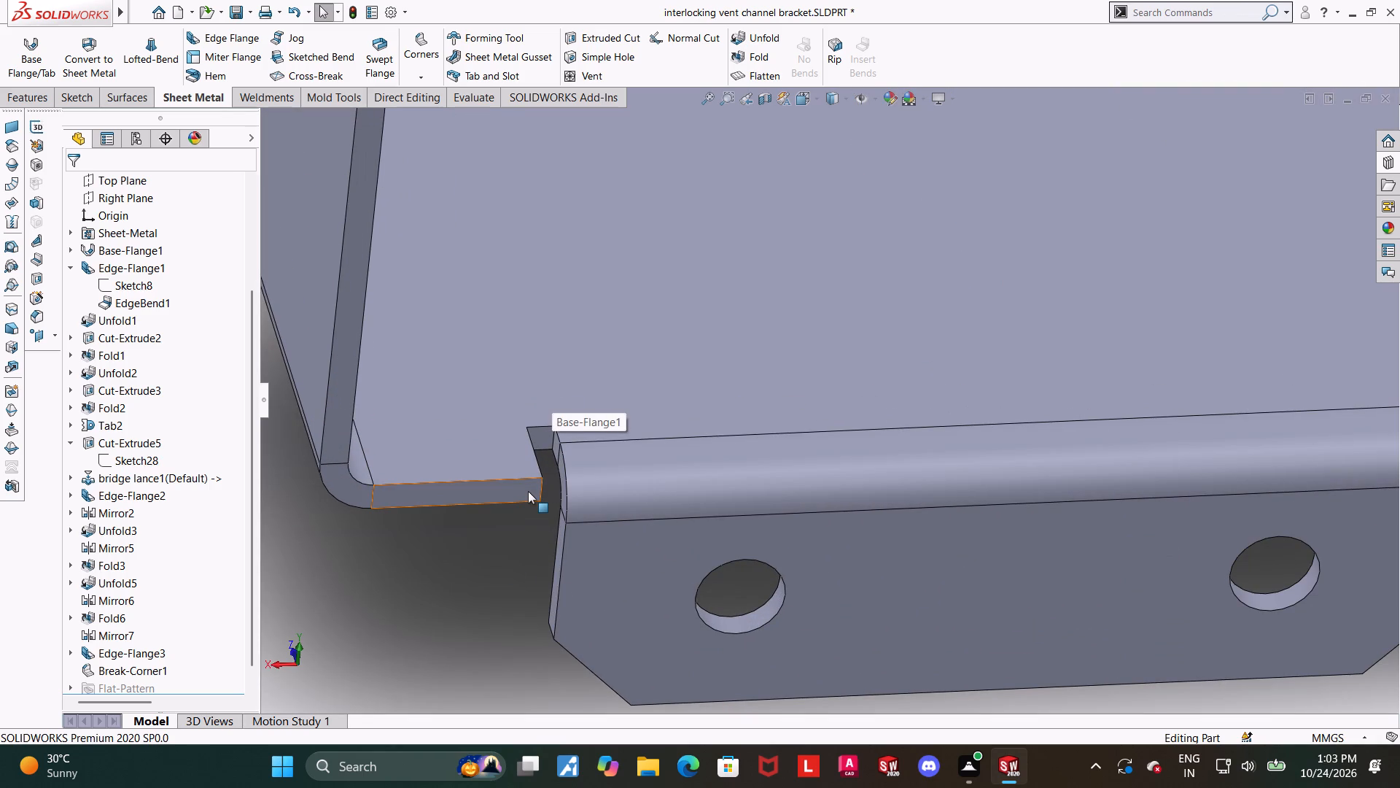
{"action": "scroll", "coordinate": [528, 491], "scroll_direction": "up", "scroll_amount": 1}
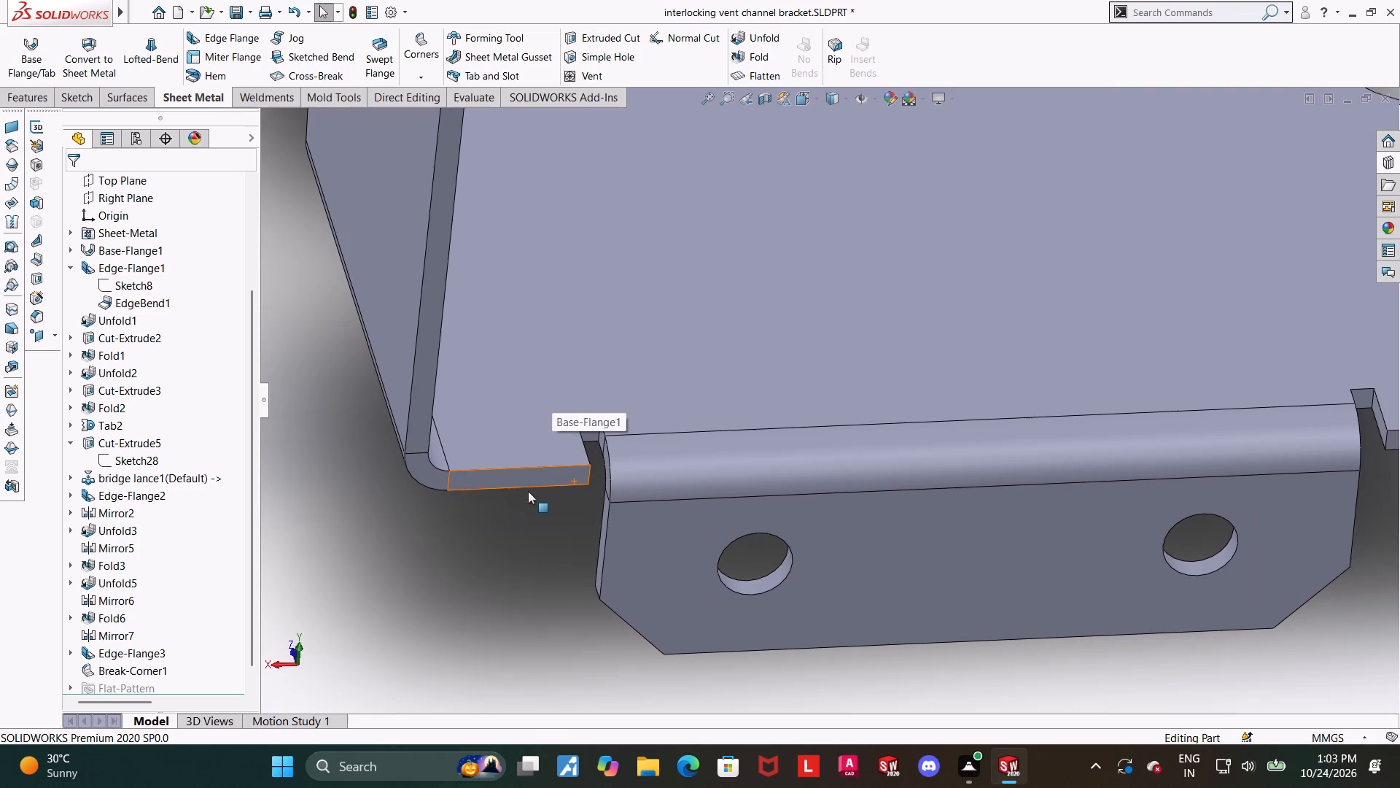
{"action": "scroll", "coordinate": [528, 491], "scroll_direction": "down", "scroll_amount": 1}
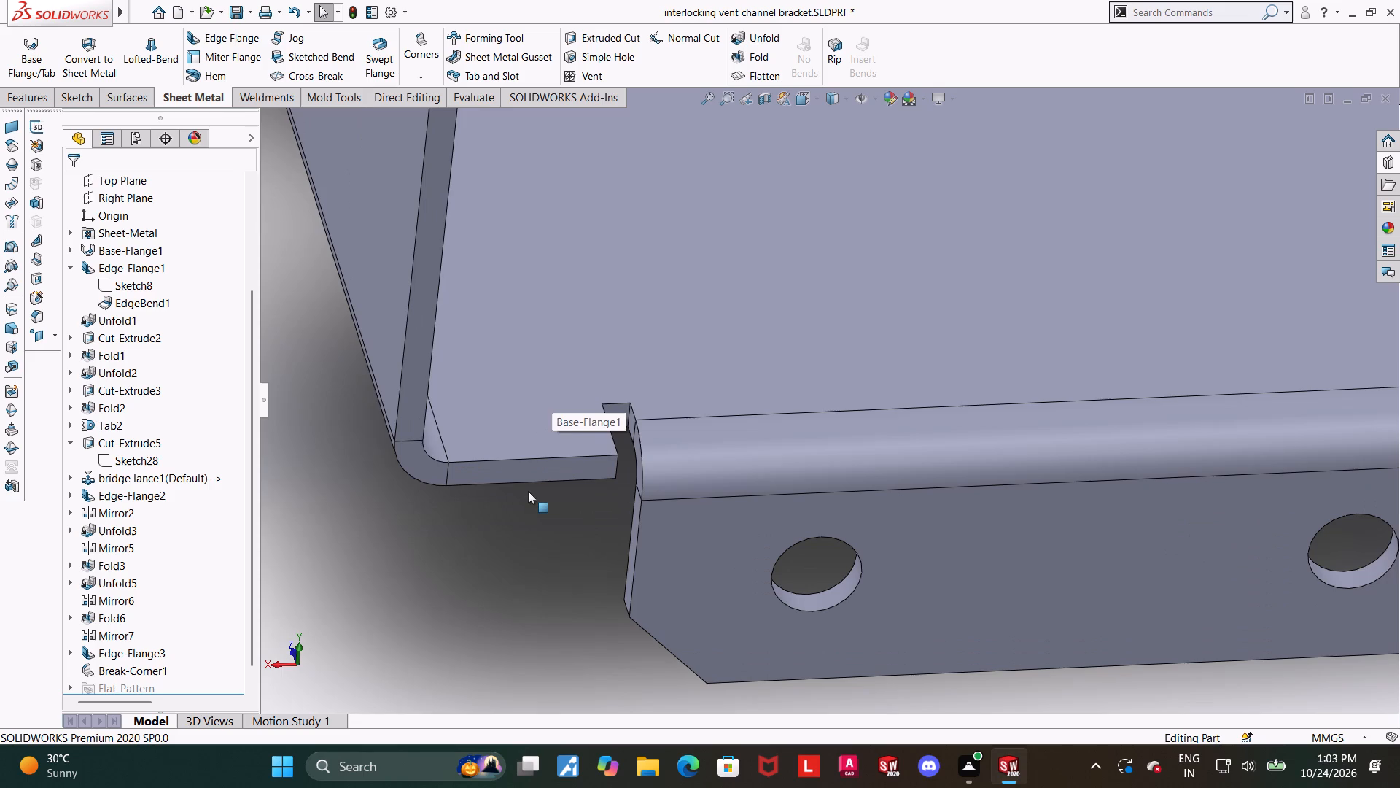
{"action": "middle_click_drag", "start_coordinate": [534, 494], "coordinate": [505, 503]}
{"action": "scroll", "coordinate": [505, 503], "scroll_direction": "up", "scroll_amount": 2}
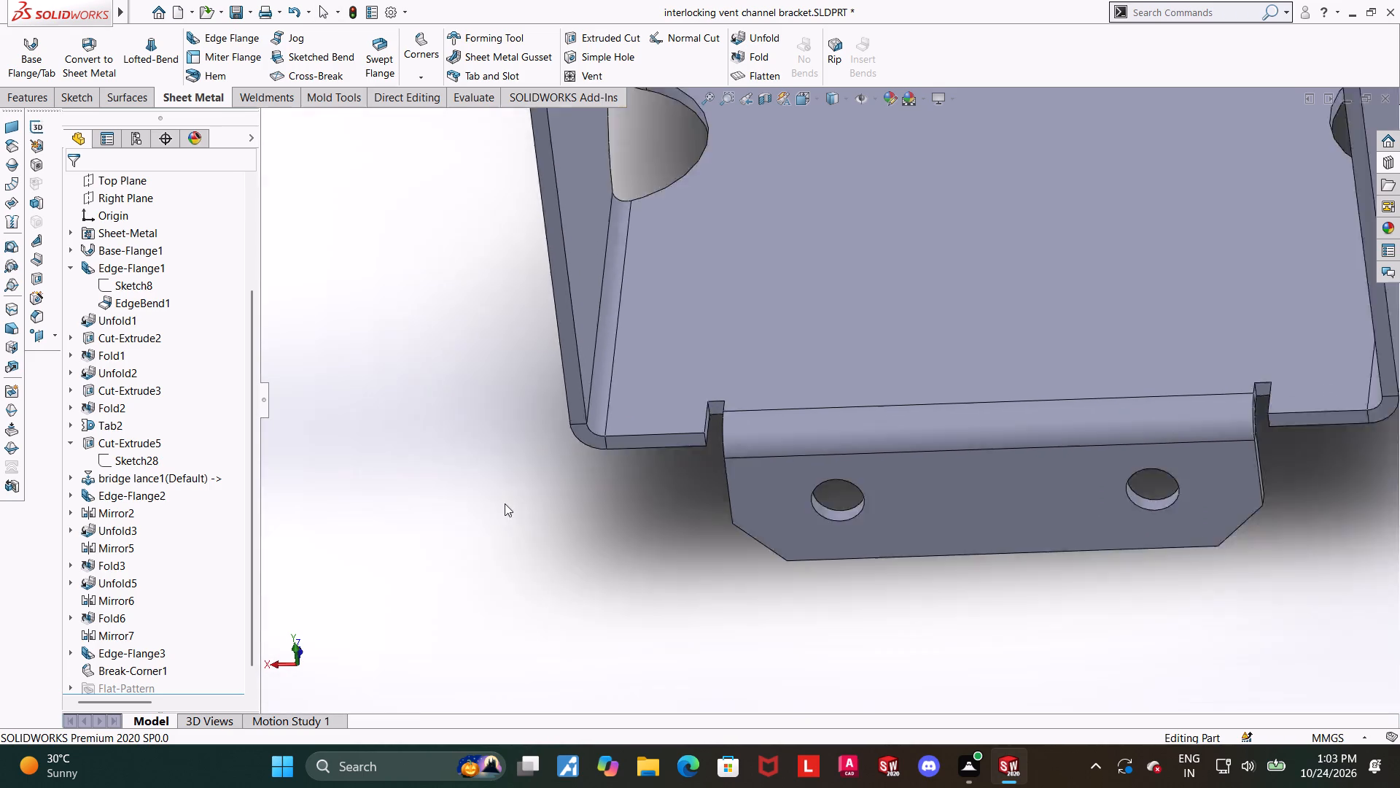
Measure the distance between the faces of the two long side walls.
{"action": "scroll", "coordinate": [505, 503], "scroll_direction": "up", "scroll_amount": 10}
{"action": "scroll", "coordinate": [1018, 231], "scroll_direction": "down", "scroll_amount": 3}
{"action": "middle_click_drag", "start_coordinate": [936, 265], "coordinate": [981, 269]}
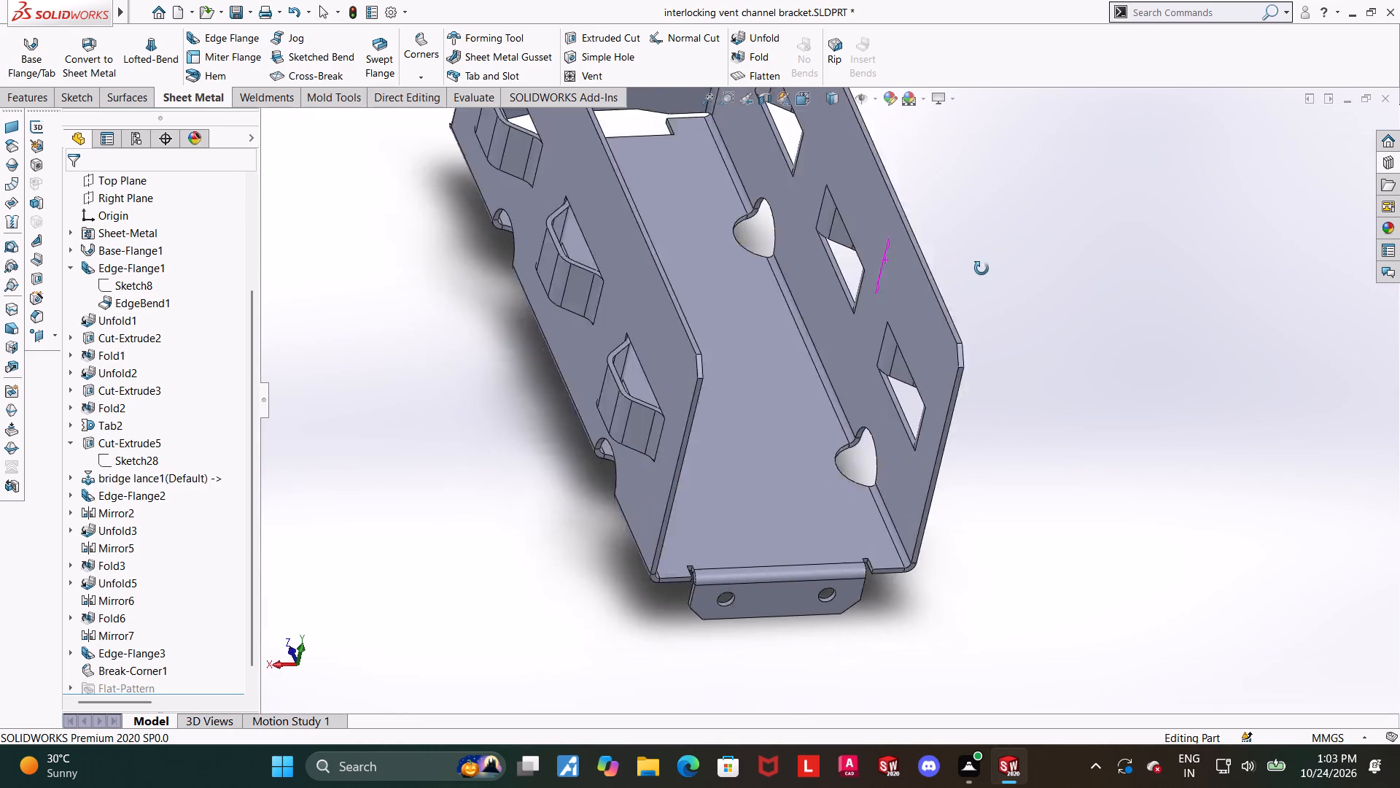
{"action": "middle_click_drag", "start_coordinate": [981, 269], "coordinate": [988, 287]}
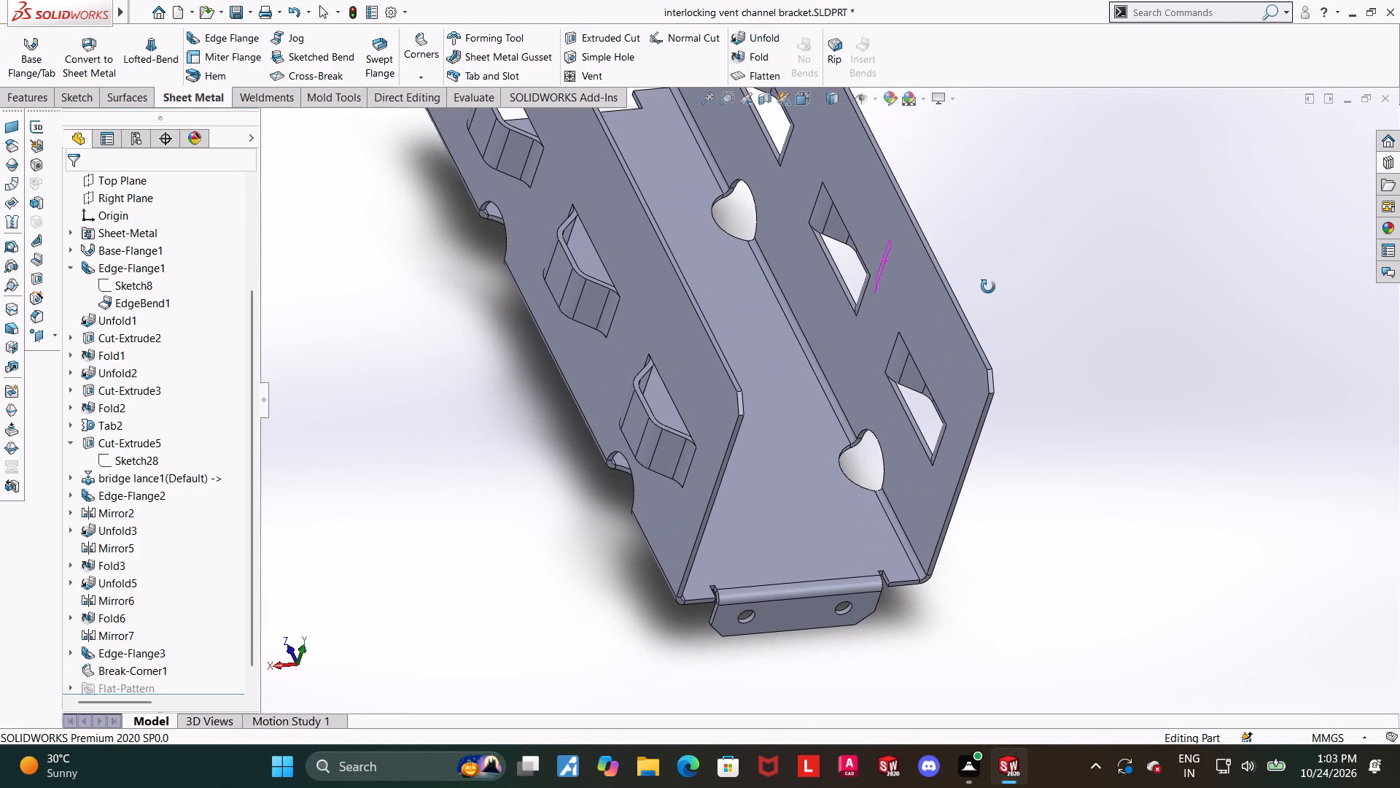
{"action": "middle_click_drag", "start_coordinate": [988, 287], "coordinate": [989, 287]}
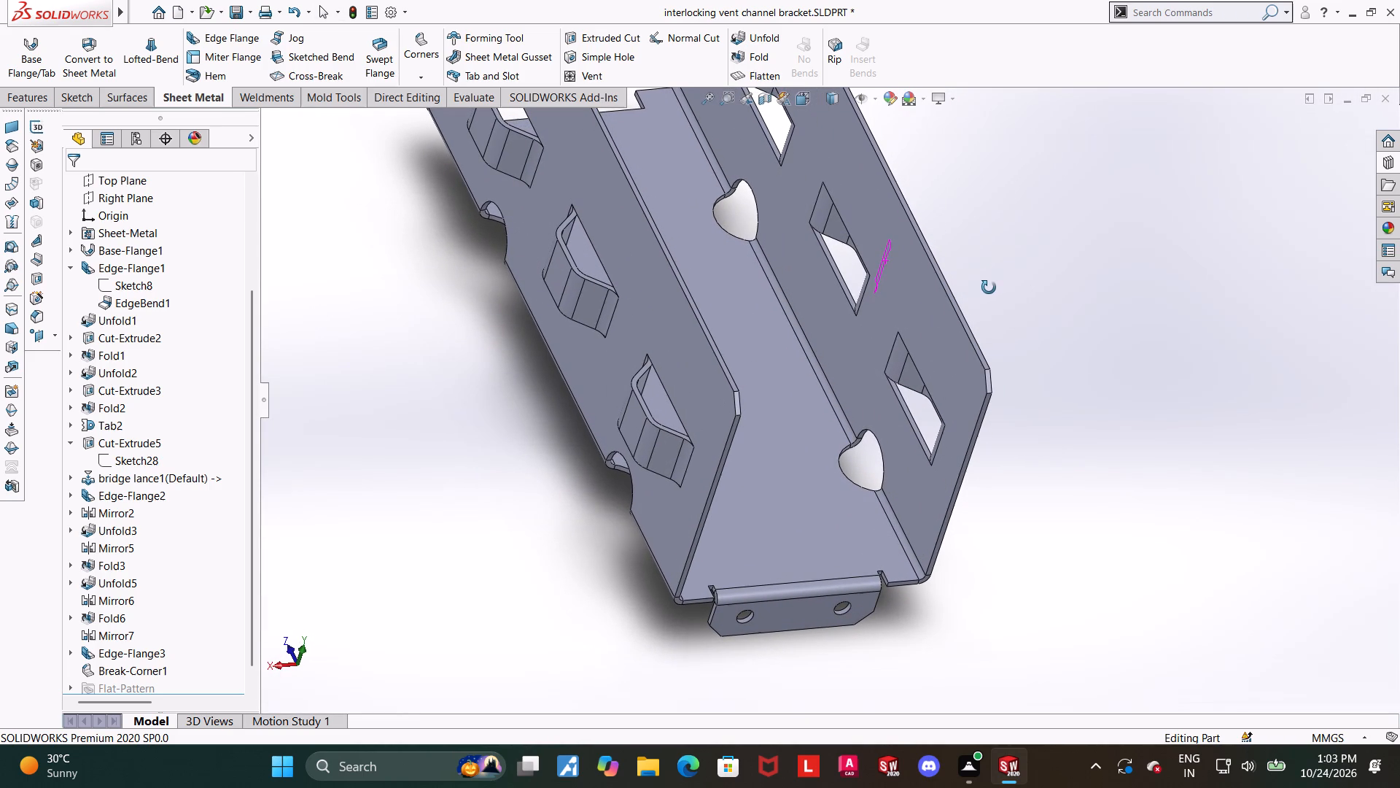
{"action": "middle_click_drag", "start_coordinate": [989, 287], "coordinate": [986, 287]}
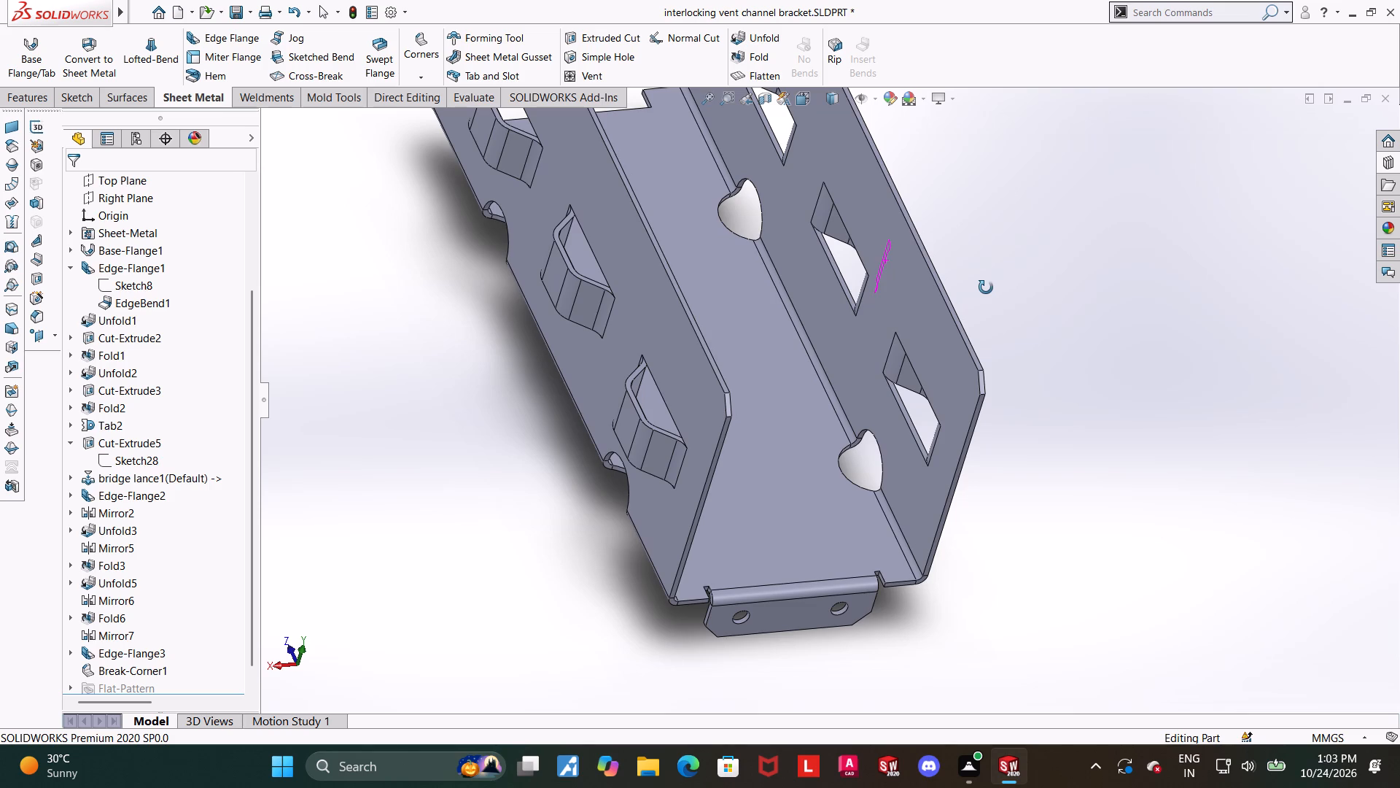
{"action": "middle_click_drag", "start_coordinate": [986, 287], "coordinate": [959, 278]}
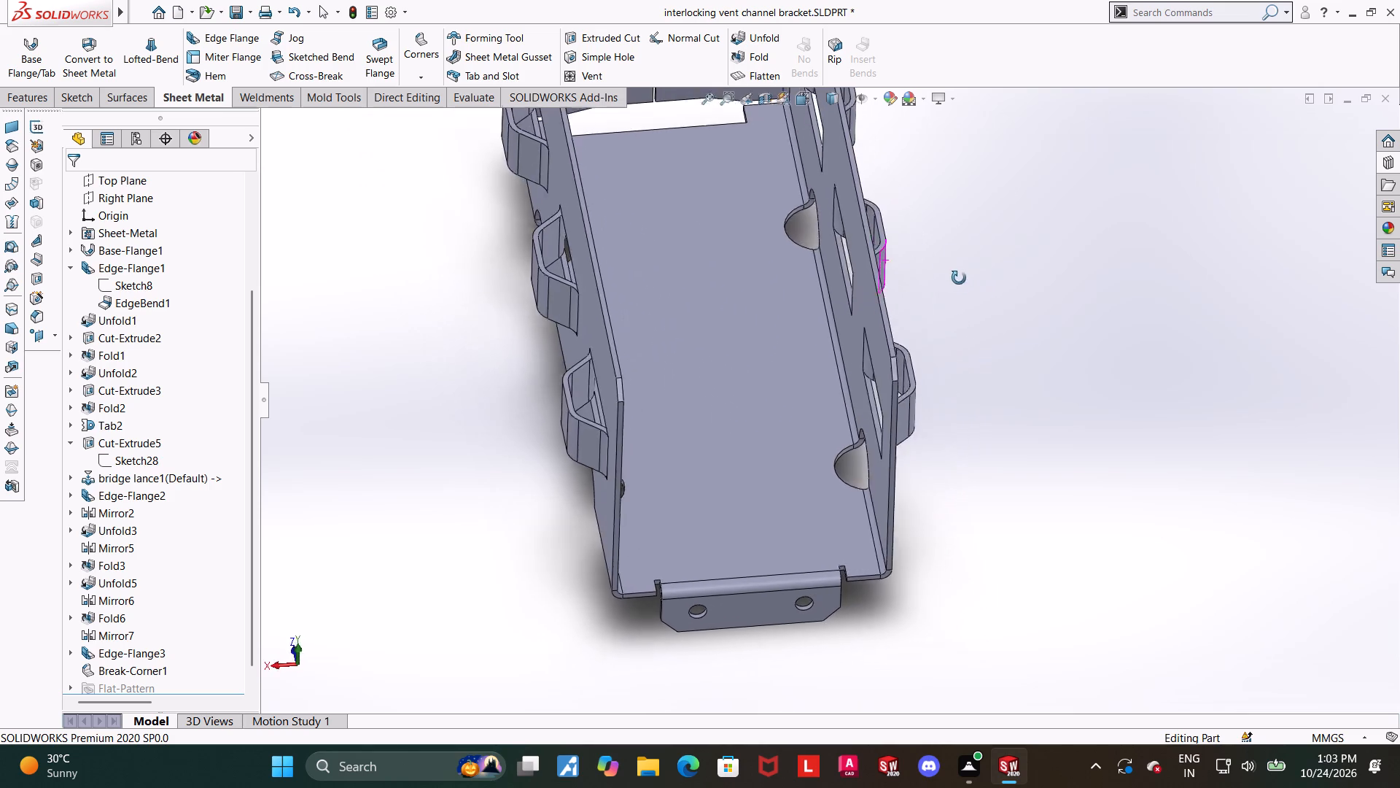
{"action": "middle_click_drag", "start_coordinate": [959, 278], "coordinate": [950, 271]}
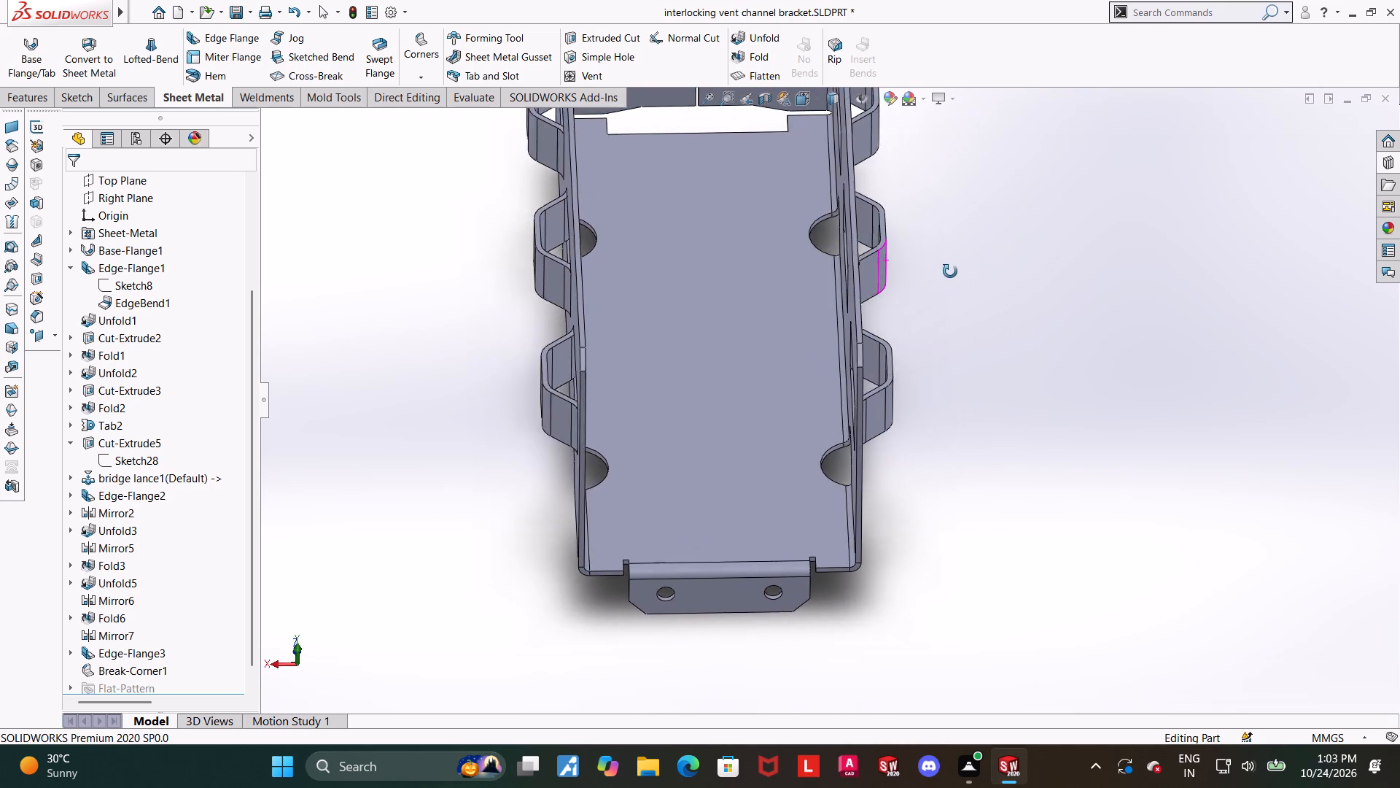
{"action": "middle_click_drag", "start_coordinate": [950, 271], "coordinate": [956, 273]}
{"action": "left_click", "coordinate": [463, 97]}
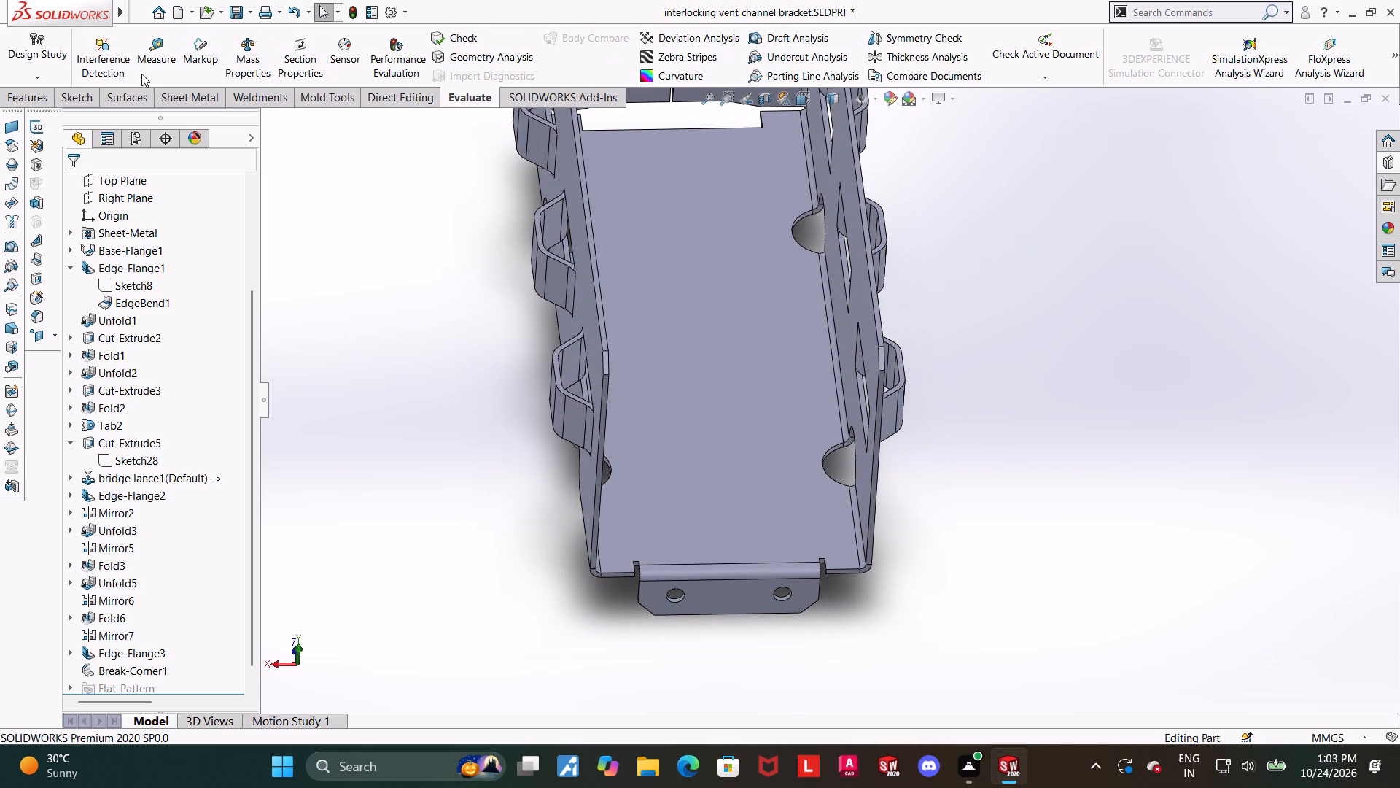
{"action": "left_click", "coordinate": [148, 59]}
{"action": "middle_click_drag", "start_coordinate": [556, 220], "coordinate": [597, 225]}
{"action": "left_click", "coordinate": [683, 300]}
{"action": "middle_click_drag", "start_coordinate": [1065, 261], "coordinate": [971, 251]}
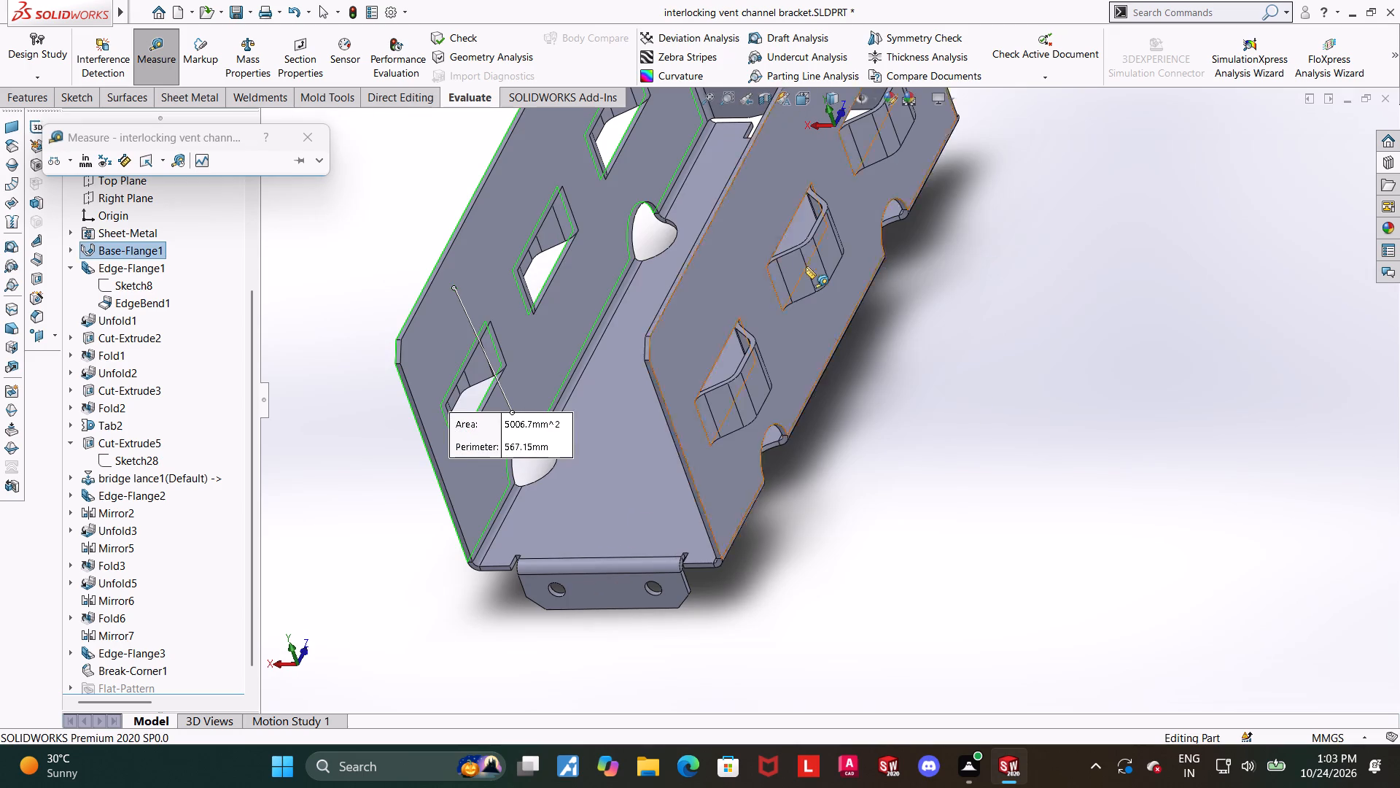
{"action": "left_click", "coordinate": [715, 301]}
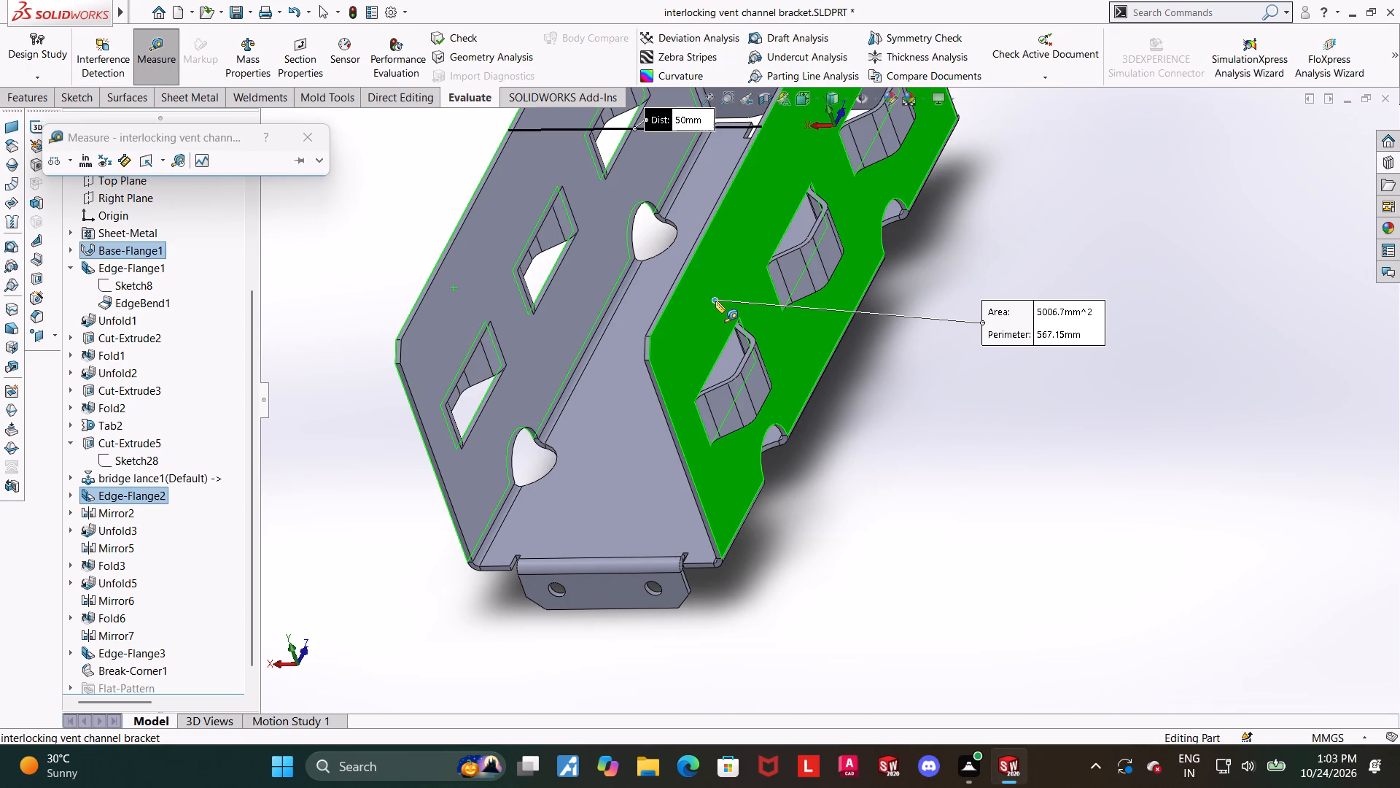
Finish measuring and examine the whole bracket from the two-hole flange end, the side walls and the split end wall.
{"action": "key", "text": "Escape"}
{"action": "scroll", "coordinate": [711, 320], "scroll_direction": "up", "scroll_amount": 1}
{"action": "middle_click_drag", "start_coordinate": [783, 428], "coordinate": [875, 376]}
{"action": "scroll", "coordinate": [875, 371], "scroll_direction": "up", "scroll_amount": 5}
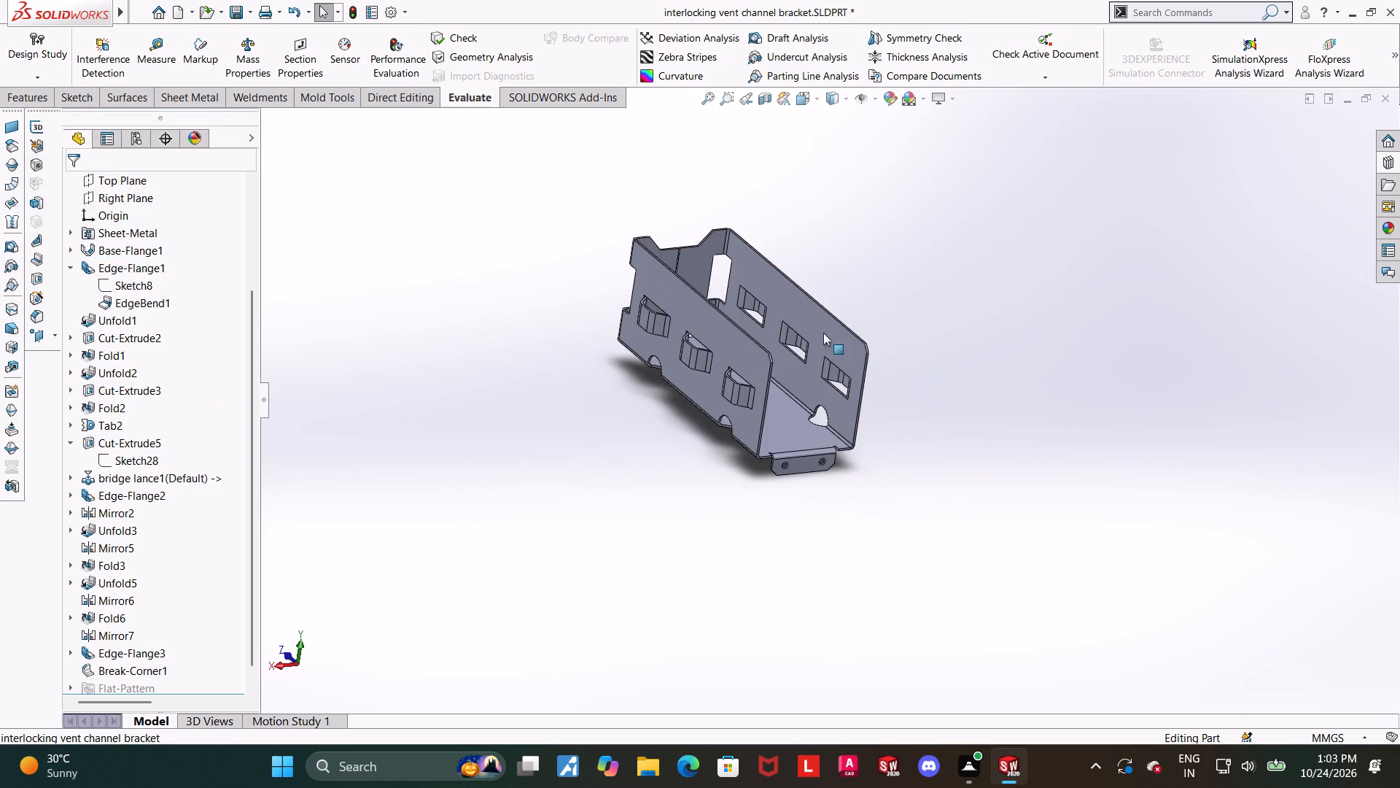
{"action": "scroll", "coordinate": [822, 331], "scroll_direction": "down", "scroll_amount": 5}
{"action": "middle_click_drag", "start_coordinate": [790, 432], "coordinate": [749, 432]}
{"action": "scroll", "coordinate": [635, 466], "scroll_direction": "down", "scroll_amount": 3}
{"action": "scroll", "coordinate": [645, 463], "scroll_direction": "up", "scroll_amount": 3}
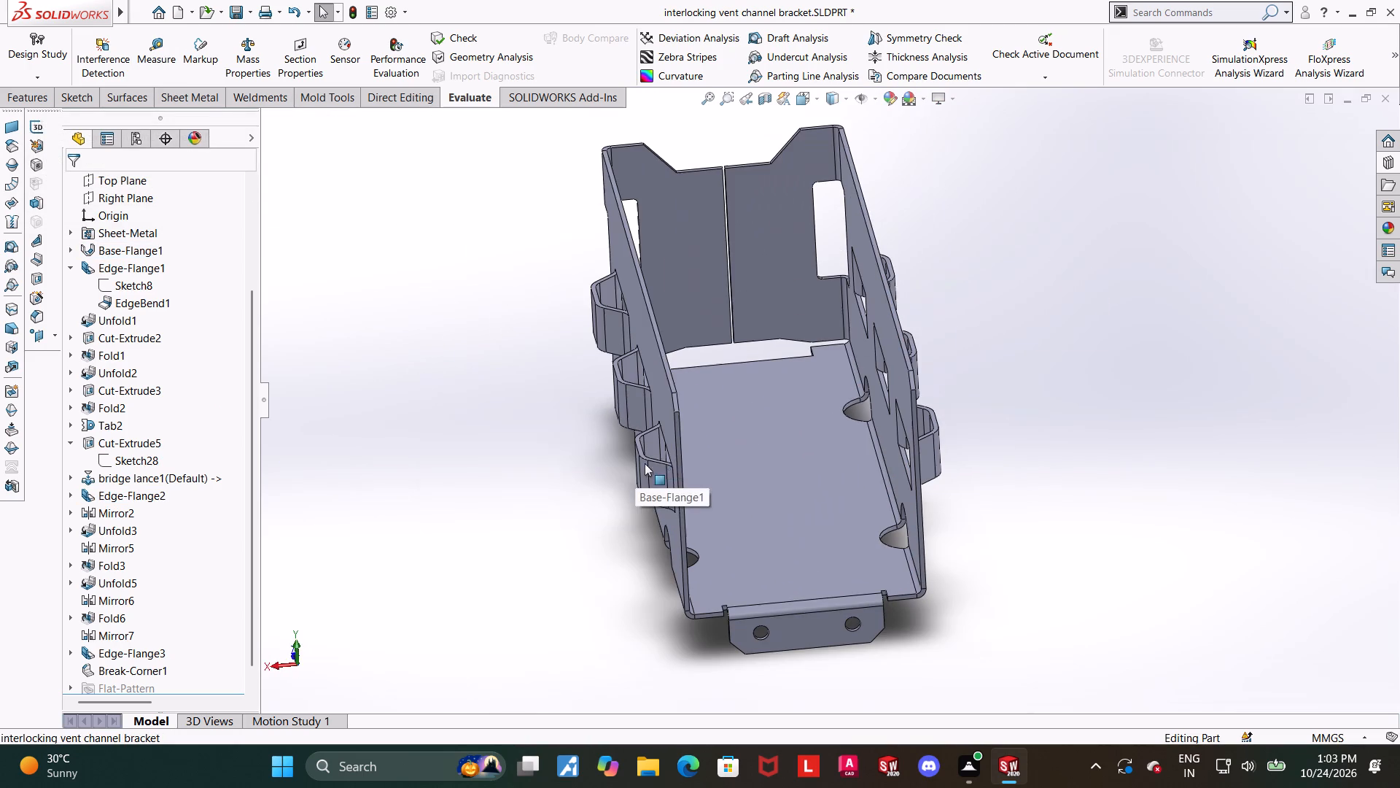
{"action": "scroll", "coordinate": [964, 480], "scroll_direction": "down", "scroll_amount": 3}
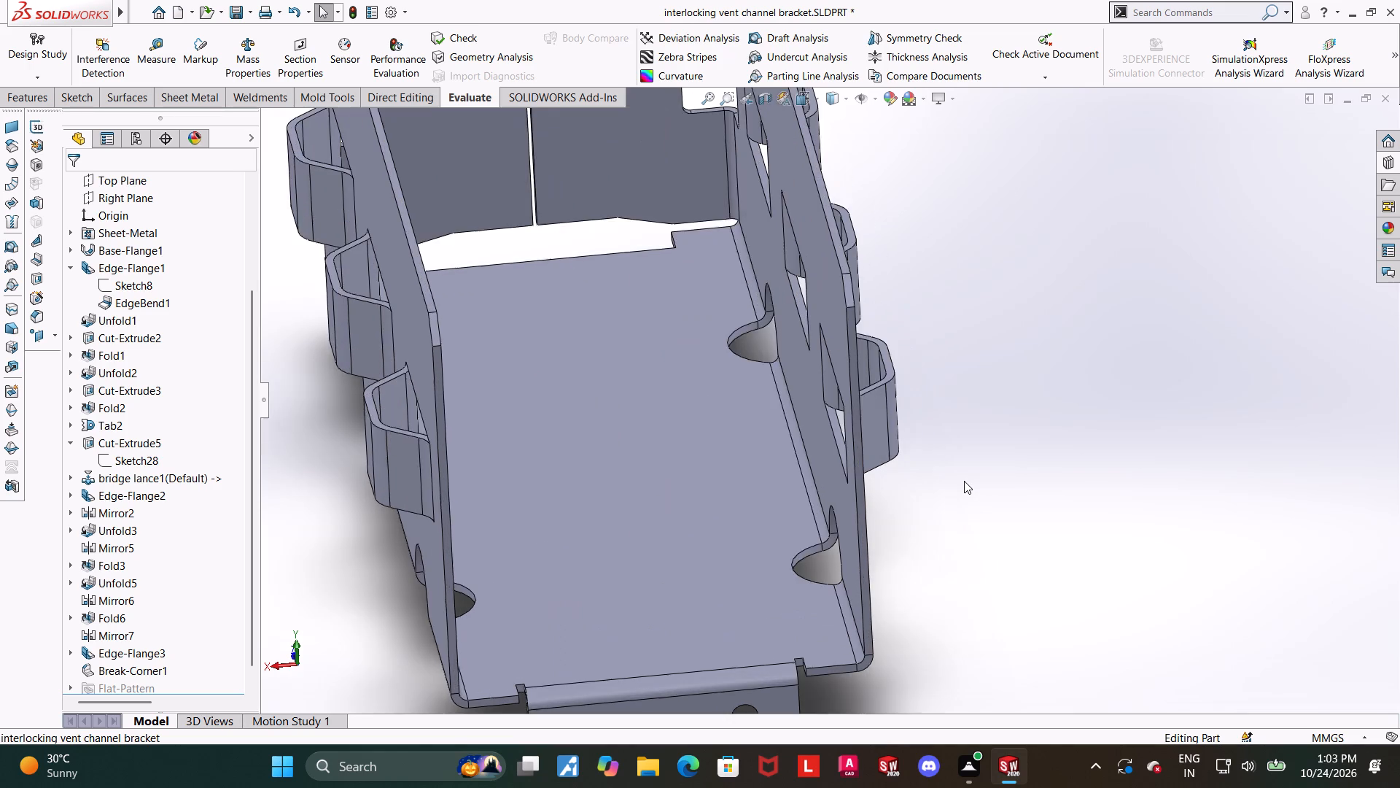
{"action": "scroll", "coordinate": [964, 482], "scroll_direction": "up", "scroll_amount": 3}
{"action": "middle_click_drag", "start_coordinate": [962, 482], "coordinate": [857, 402]}
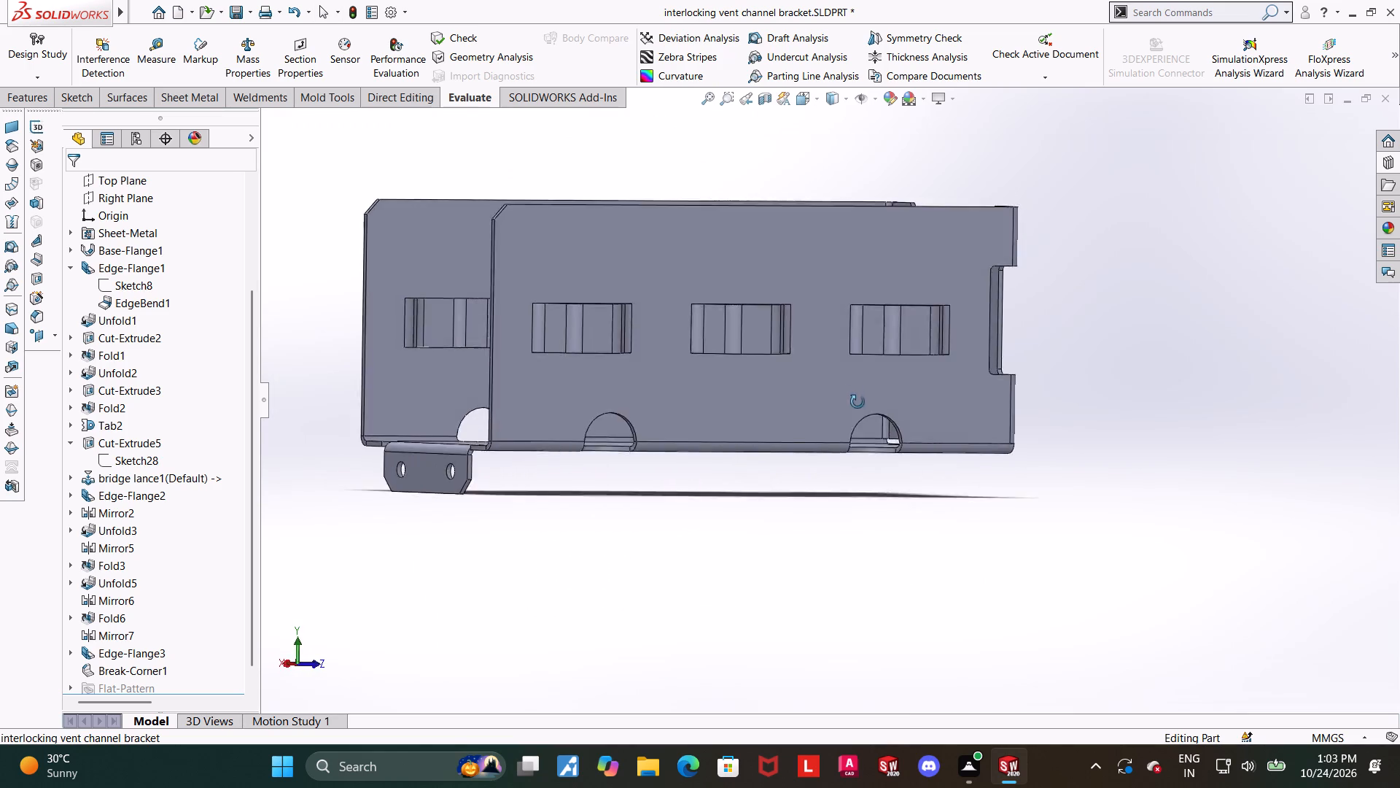
{"action": "middle_click_drag", "start_coordinate": [857, 402], "coordinate": [1253, 508]}
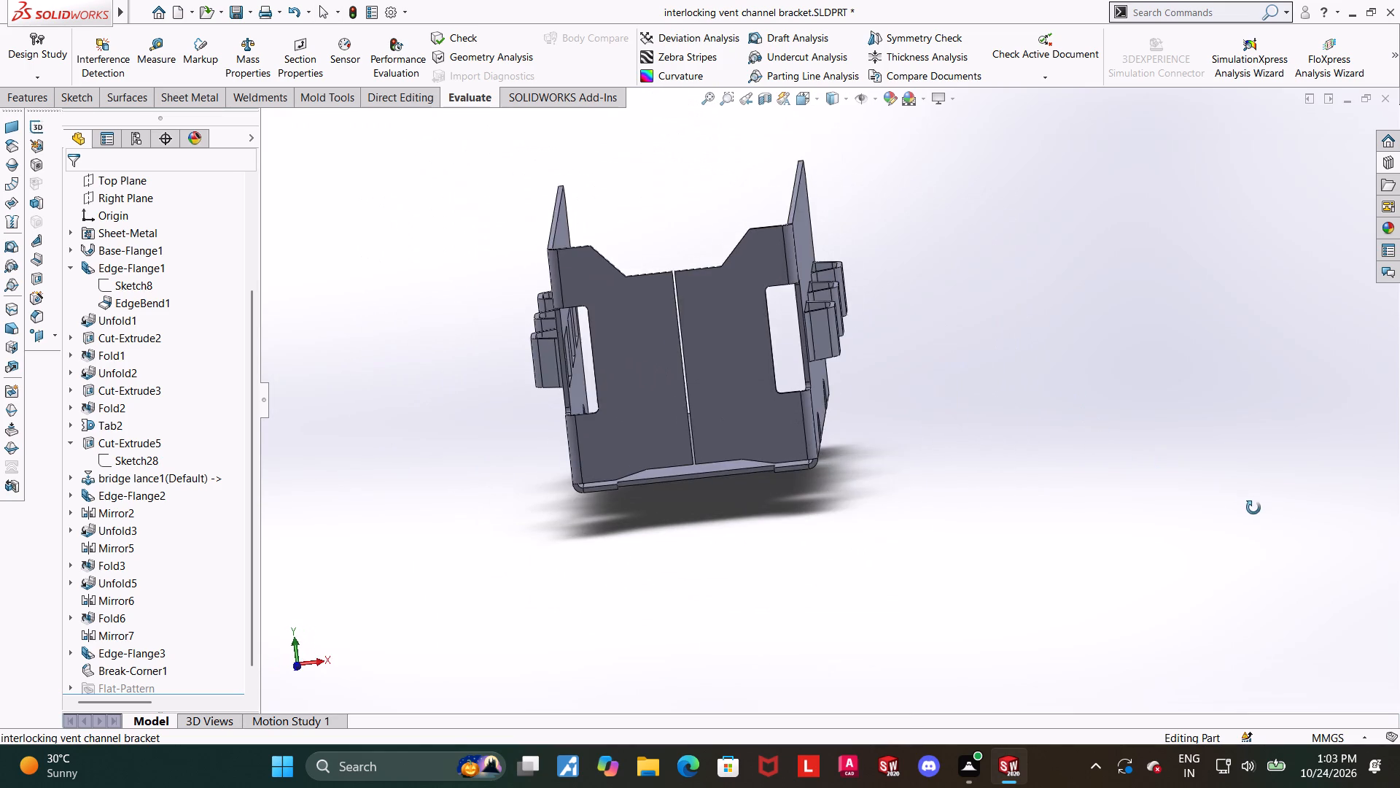
{"action": "middle_click_drag", "start_coordinate": [1253, 508], "coordinate": [1253, 505]}
Examine the split end wall, its gap to the base and the bracket's underside.
{"action": "scroll", "coordinate": [782, 404], "scroll_direction": "down", "scroll_amount": 5}
{"action": "middle_click_drag", "start_coordinate": [764, 398], "coordinate": [723, 317]}
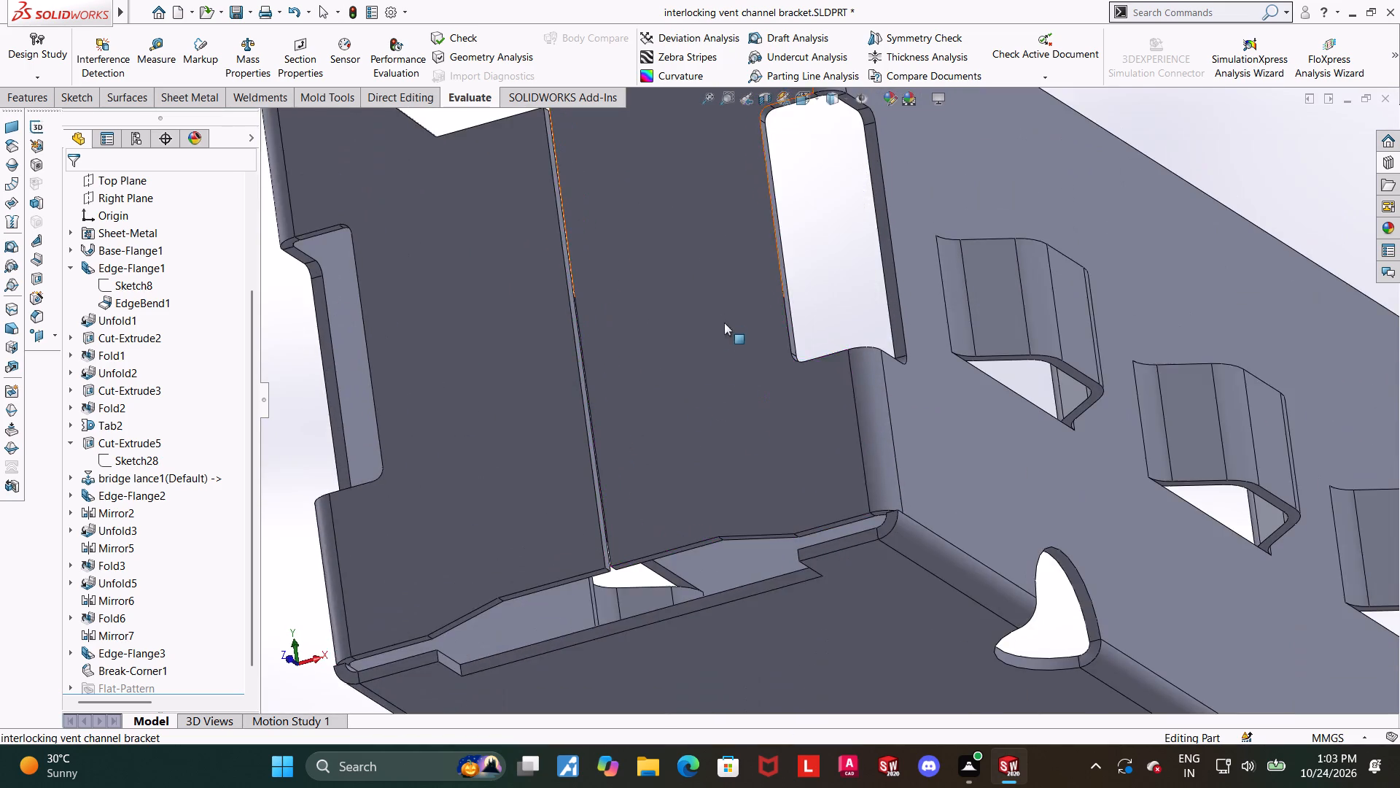
{"action": "scroll", "coordinate": [747, 431], "scroll_direction": "up", "scroll_amount": 5}
{"action": "middle_click_drag", "start_coordinate": [829, 552], "coordinate": [814, 353]}
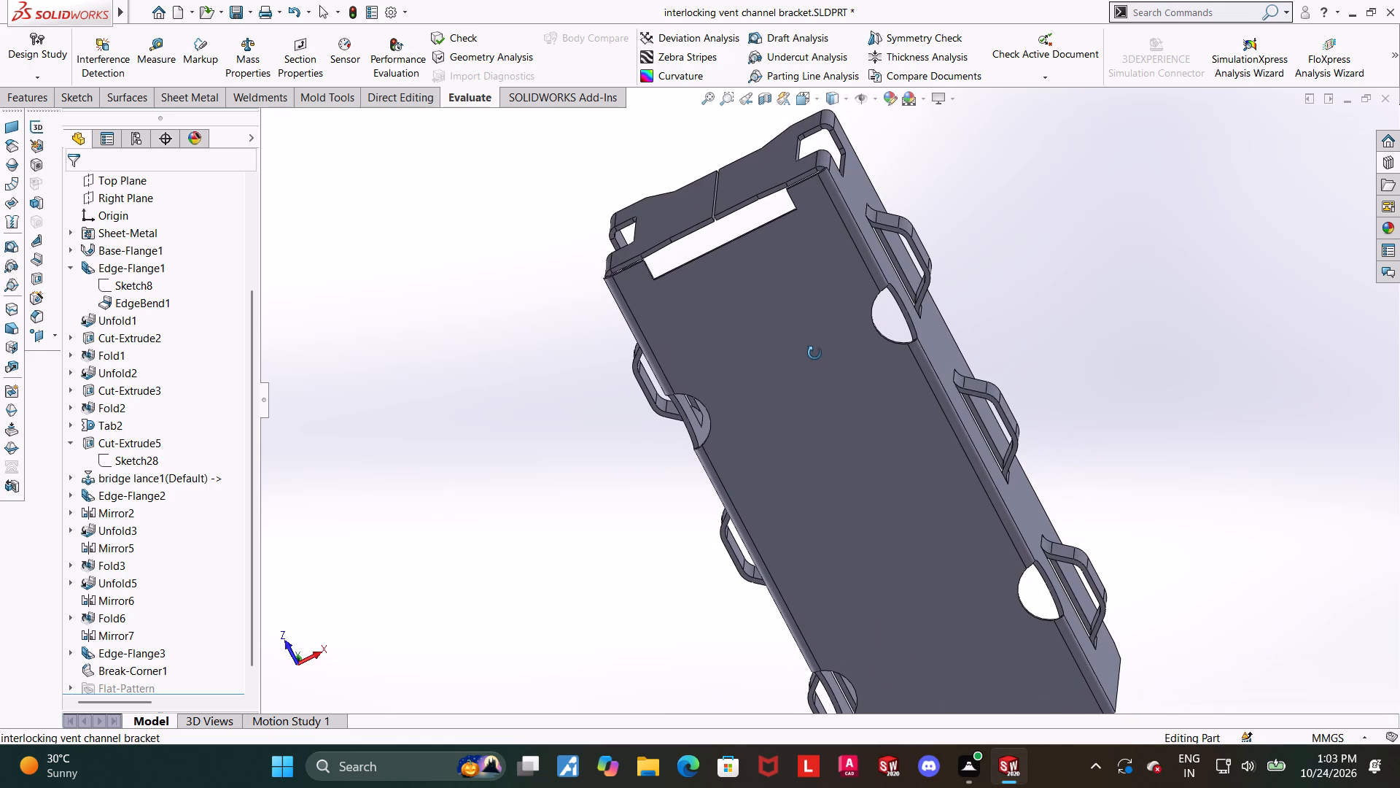
{"action": "middle_click_drag", "start_coordinate": [814, 353], "coordinate": [816, 358]}
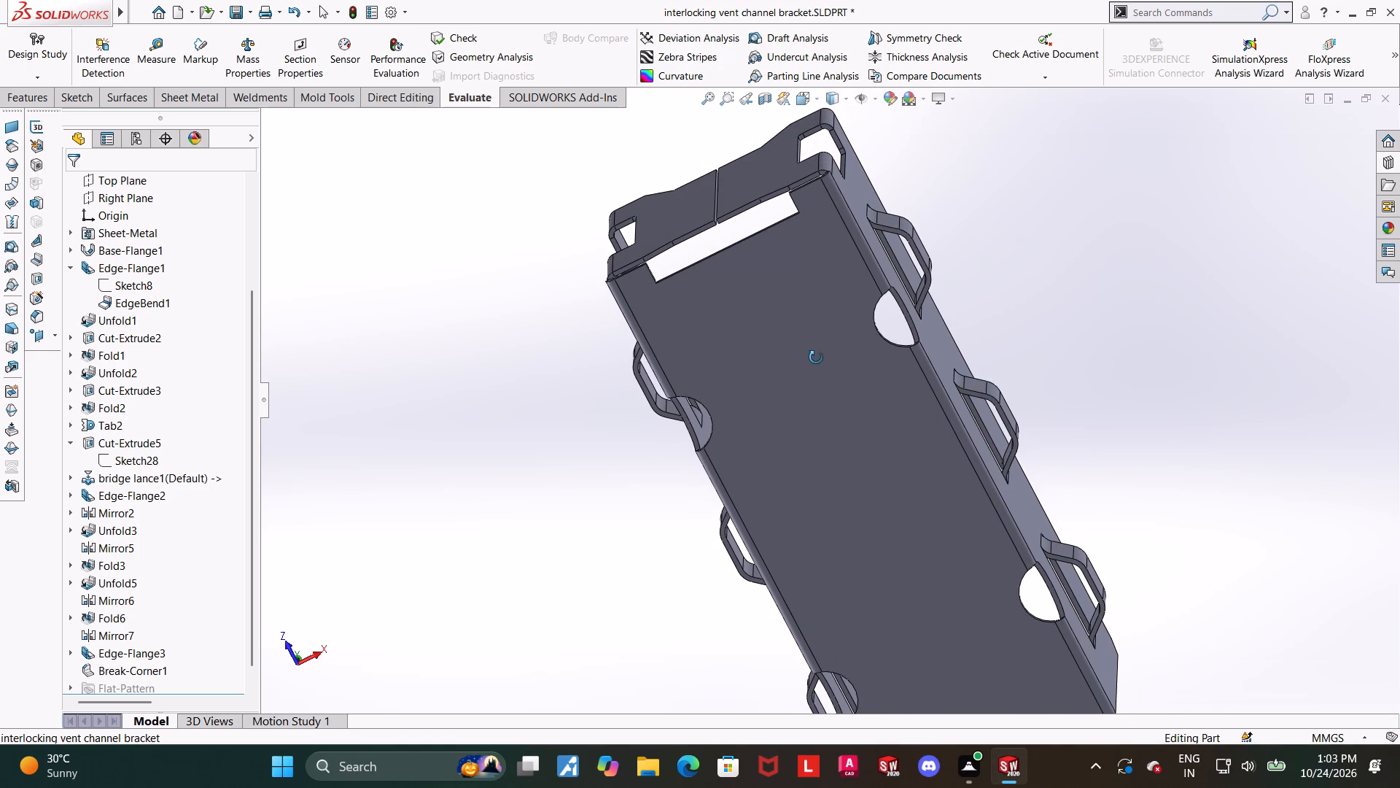
{"action": "middle_click_drag", "start_coordinate": [816, 358], "coordinate": [817, 360]}
{"action": "scroll", "coordinate": [821, 380], "scroll_direction": "up", "scroll_amount": 3}
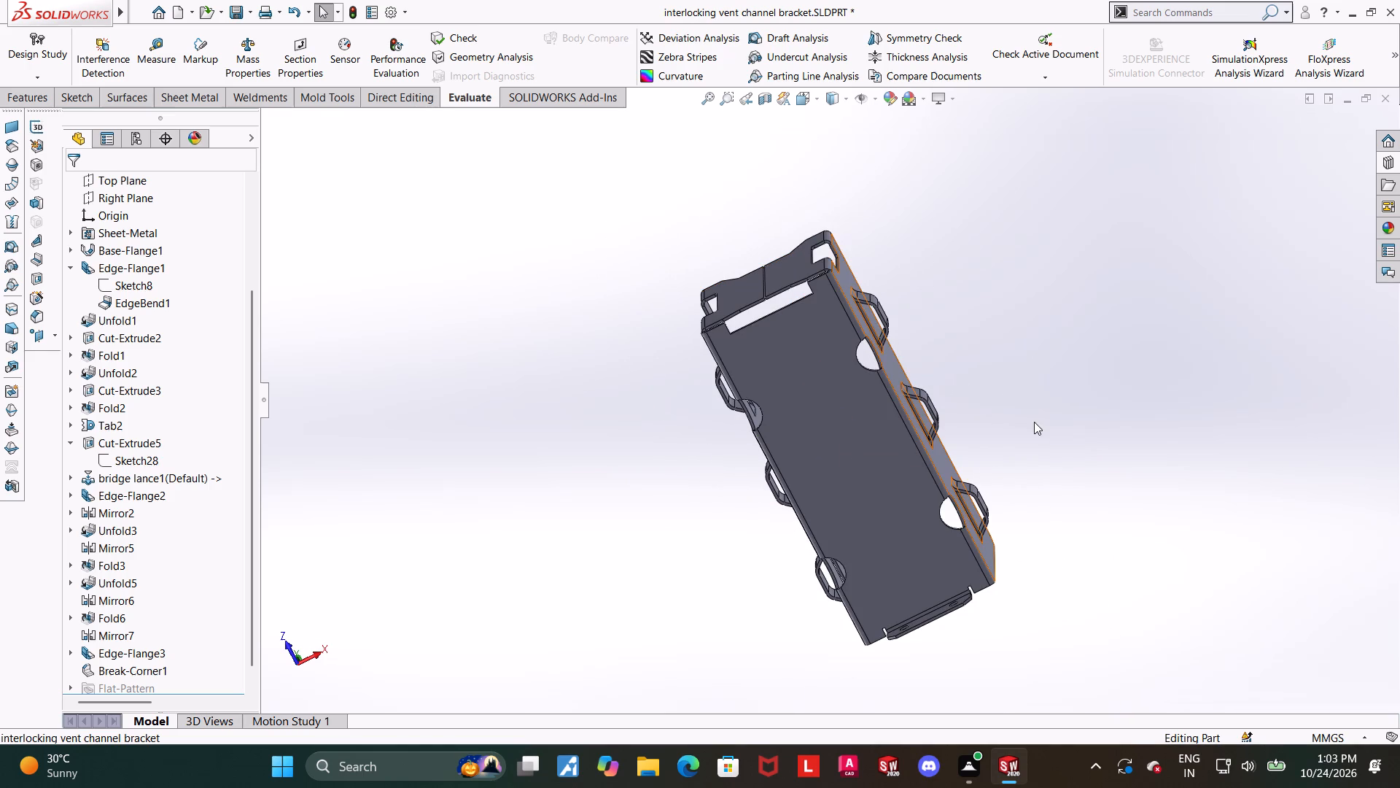
Review the Edge Flange parameters of the two-hole flange, including its custom relief settings.
{"action": "middle_click_drag", "start_coordinate": [1030, 422], "coordinate": [799, 434]}
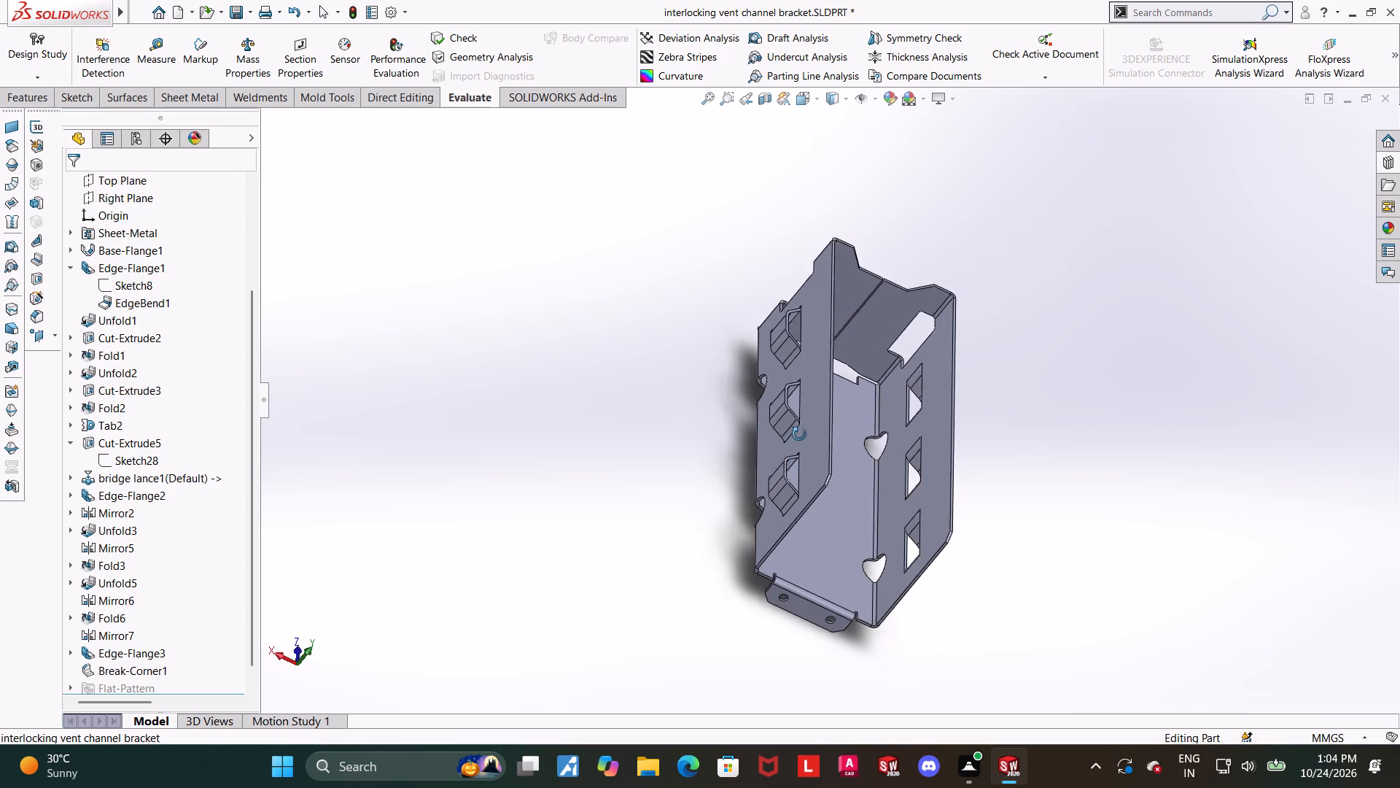
{"action": "middle_click_drag", "start_coordinate": [799, 434], "coordinate": [707, 494]}
{"action": "middle_click_drag", "start_coordinate": [707, 490], "coordinate": [688, 546]}
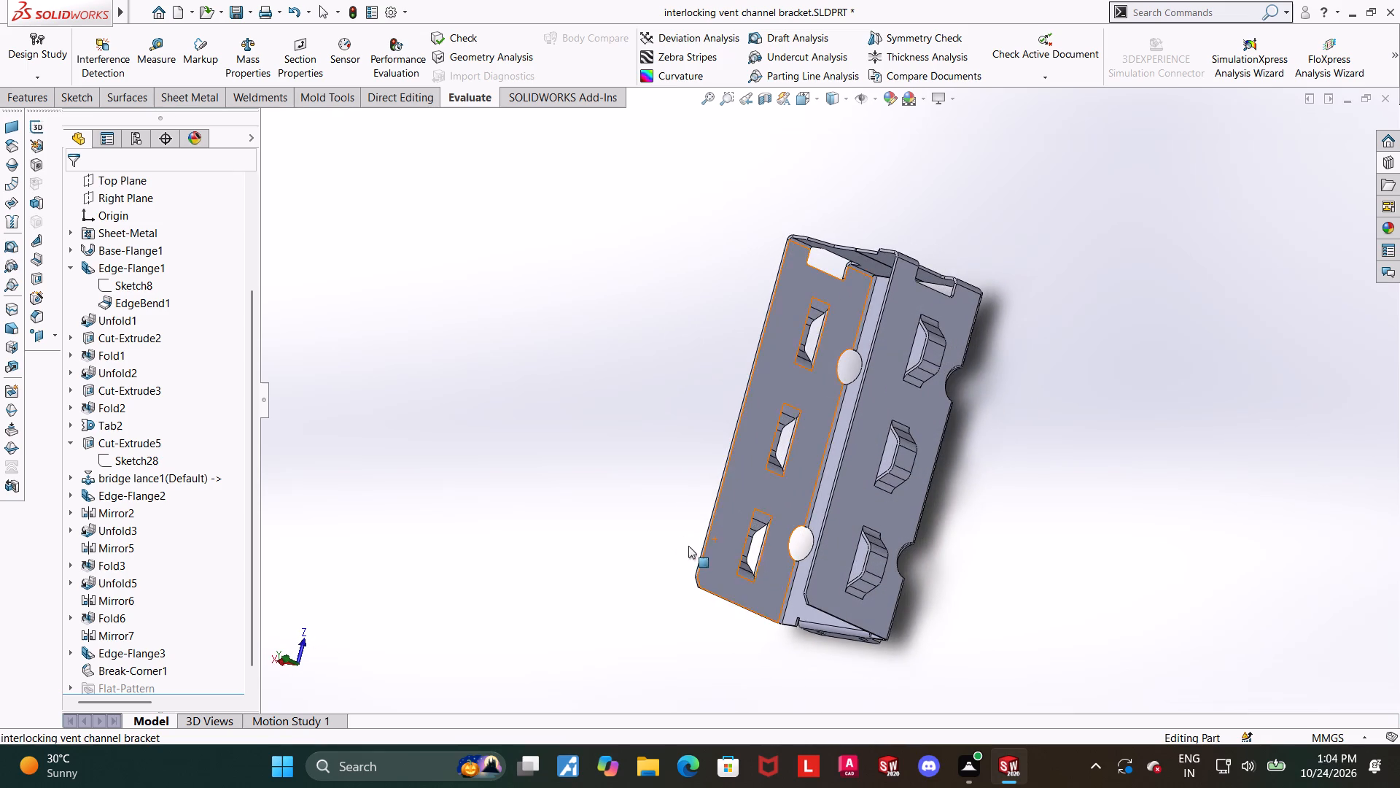
{"action": "scroll", "coordinate": [806, 611], "scroll_direction": "down", "scroll_amount": 4}
{"action": "middle_click_drag", "start_coordinate": [890, 611], "coordinate": [941, 553]}
{"action": "scroll", "coordinate": [972, 573], "scroll_direction": "down", "scroll_amount": 3}
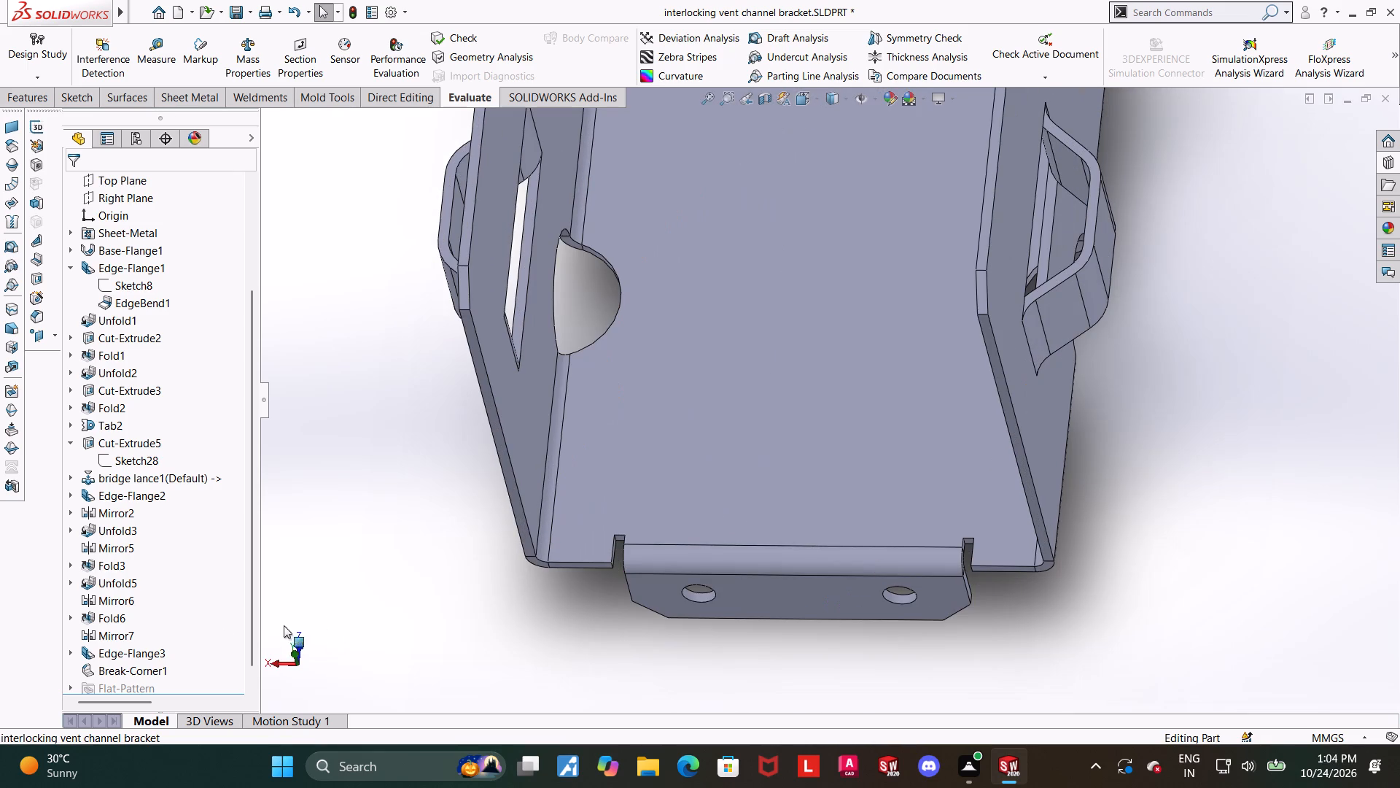
{"action": "left_click", "coordinate": [144, 660]}
{"action": "left_click", "coordinate": [160, 611]}
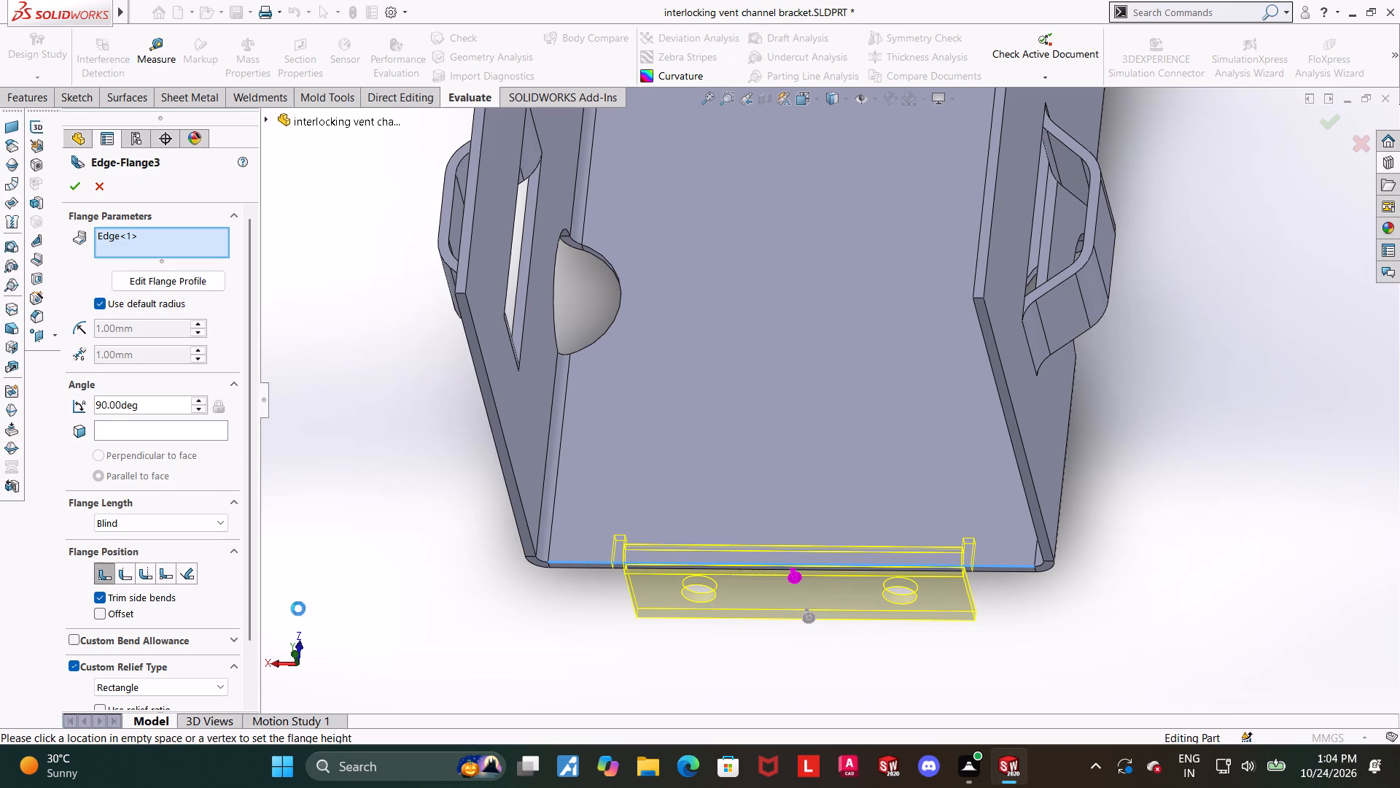
{"action": "left_click_drag", "start_coordinate": [249, 561], "coordinate": [249, 635]}
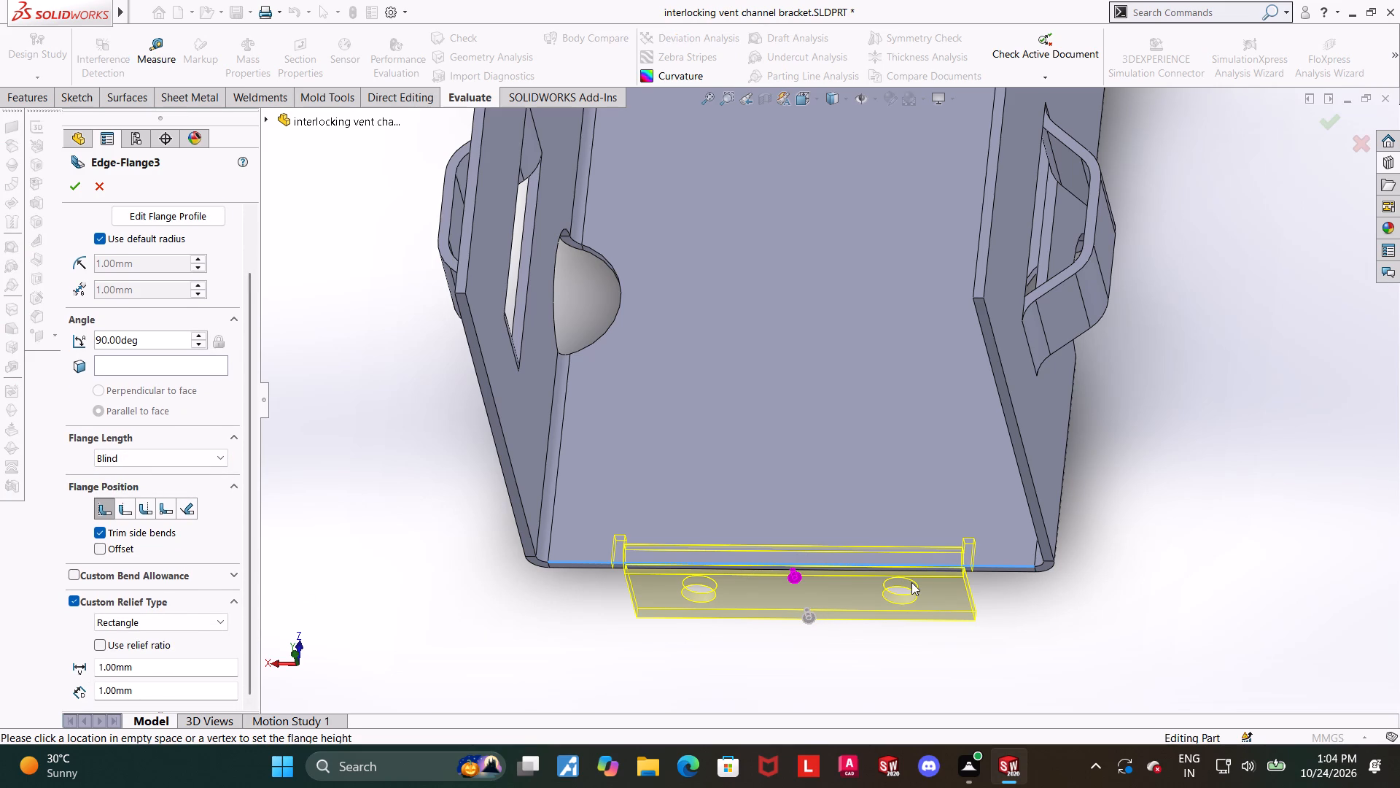
{"action": "left_click", "coordinate": [94, 183]}
Flatten the sheet-metal bracket and view its flat pattern face-on.
{"action": "left_click", "coordinate": [32, 98]}
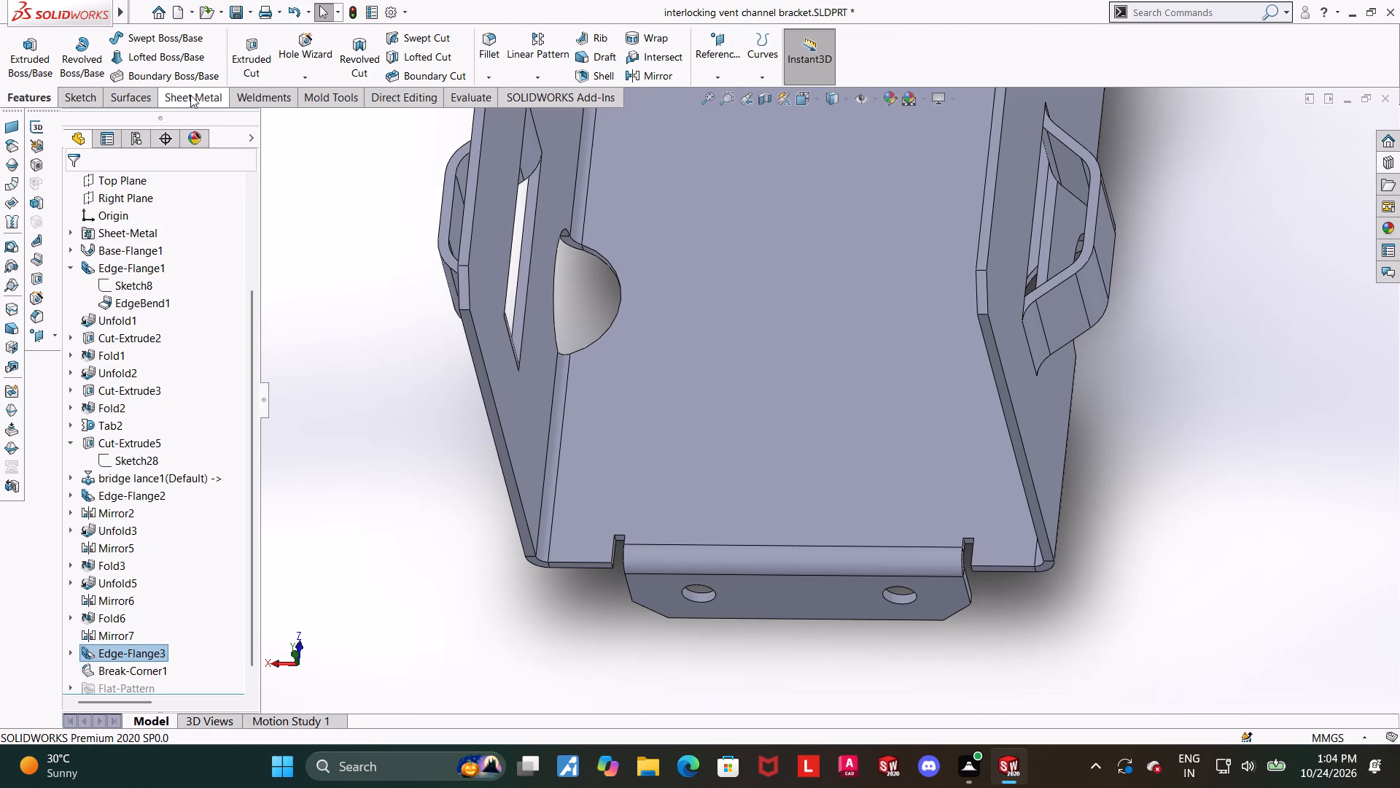
{"action": "left_click", "coordinate": [190, 95]}
{"action": "left_click", "coordinate": [751, 80]}
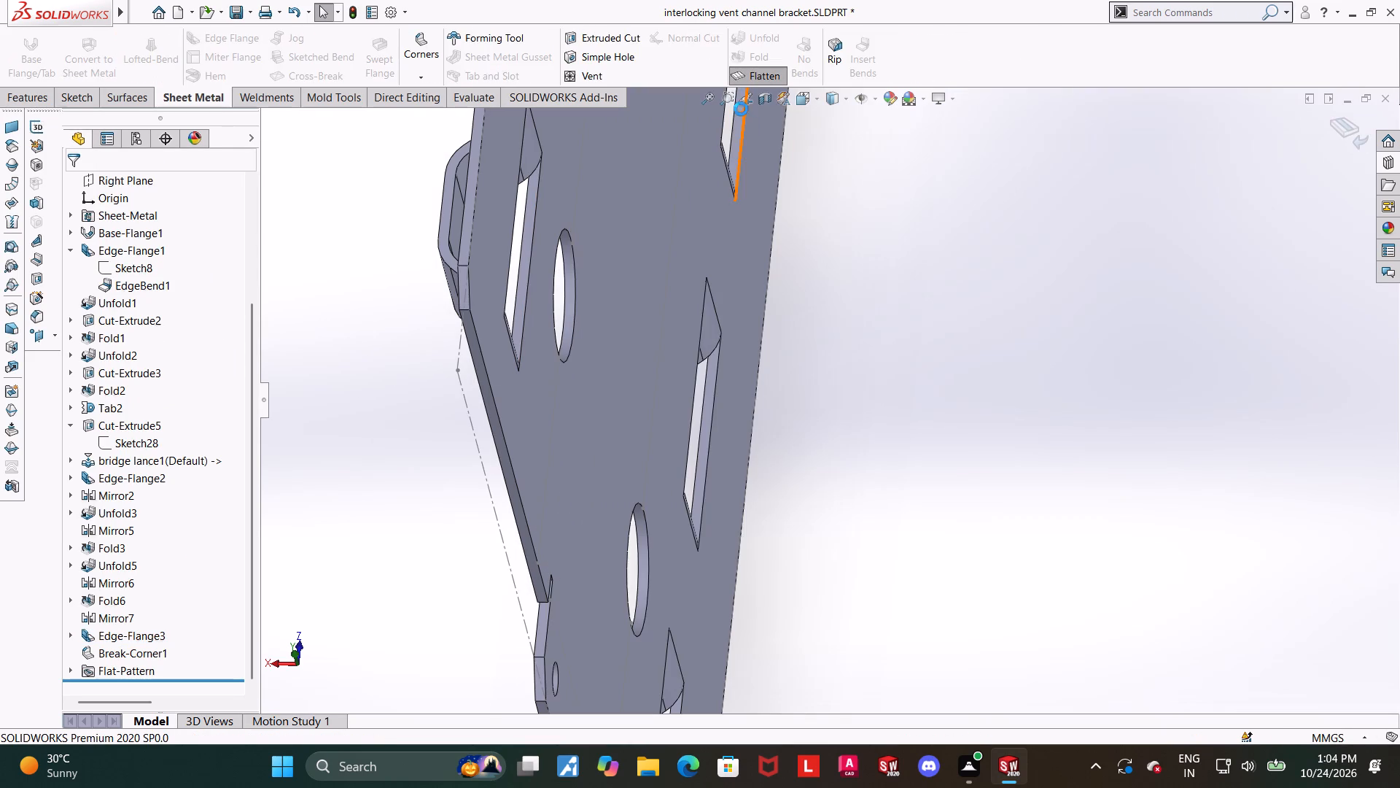
{"action": "left_click", "coordinate": [799, 93]}
{"action": "middle_click_drag", "start_coordinate": [794, 449], "coordinate": [672, 436]}
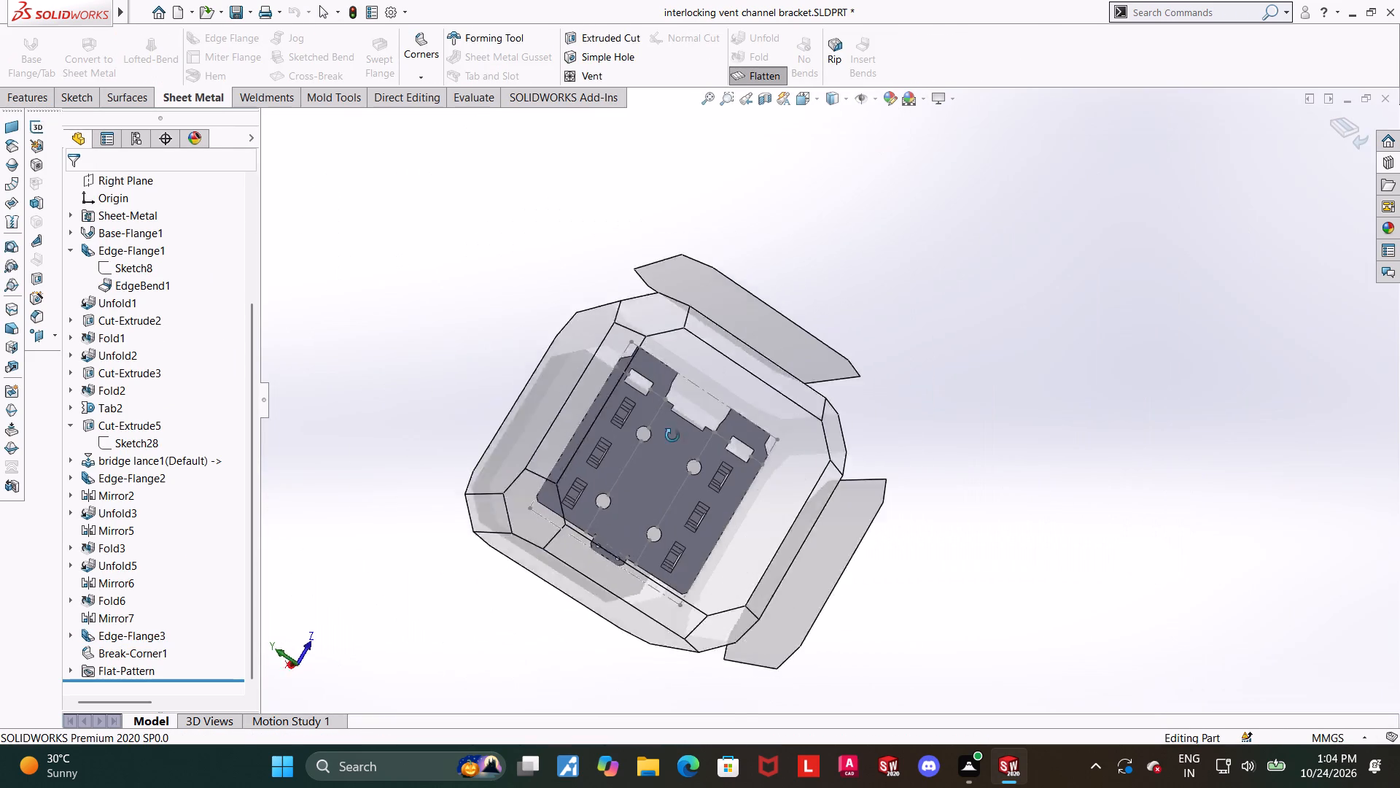
{"action": "middle_click_drag", "start_coordinate": [672, 436], "coordinate": [664, 436]}
{"action": "left_click", "coordinate": [723, 452]}
{"action": "scroll", "coordinate": [927, 563], "scroll_direction": "up", "scroll_amount": 2}
{"action": "left_click", "coordinate": [1084, 559]}
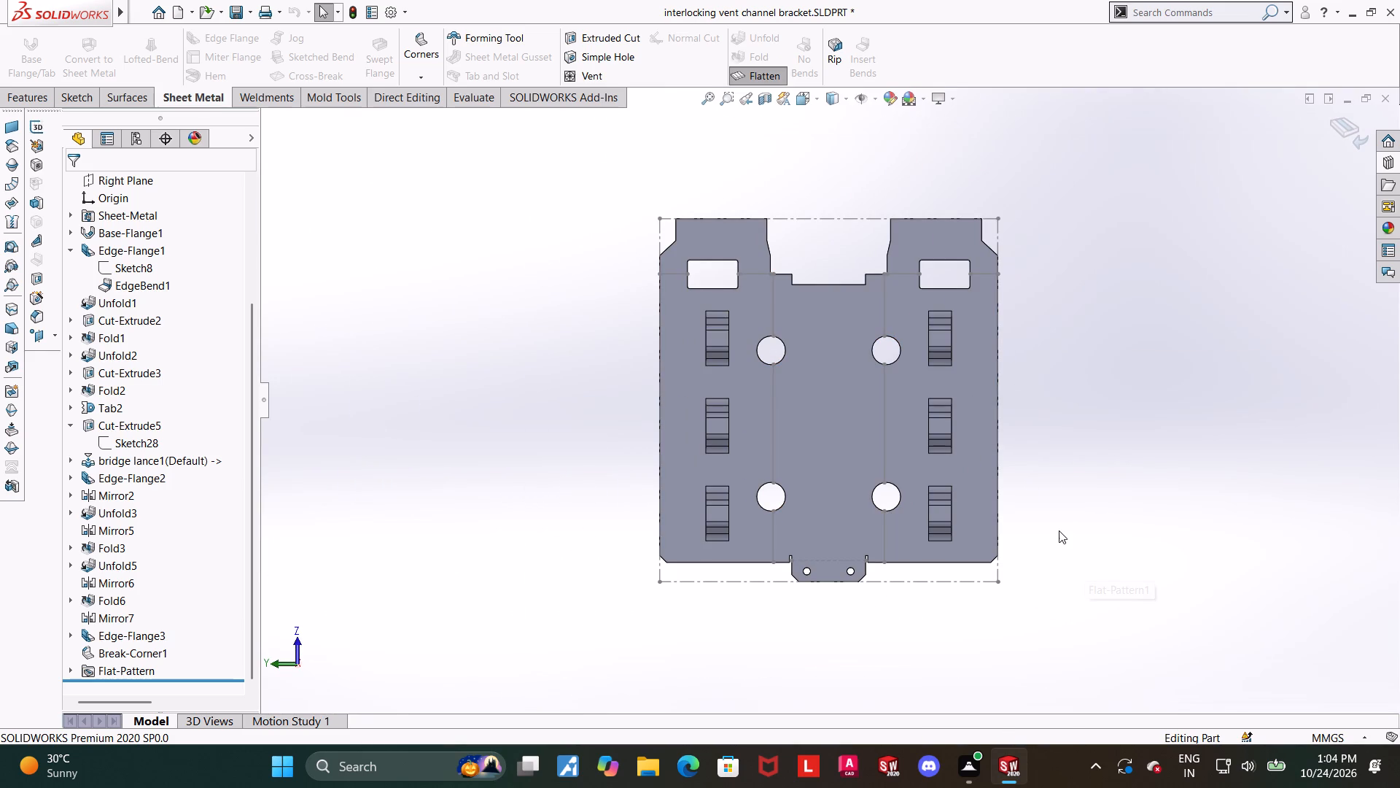
Examine the flat pattern's outline, cut-outs, bend lines and two-hole flange tab.
{"action": "scroll", "coordinate": [801, 546], "scroll_direction": "down", "scroll_amount": 10}
{"action": "scroll", "coordinate": [819, 548], "scroll_direction": "up", "scroll_amount": 9}
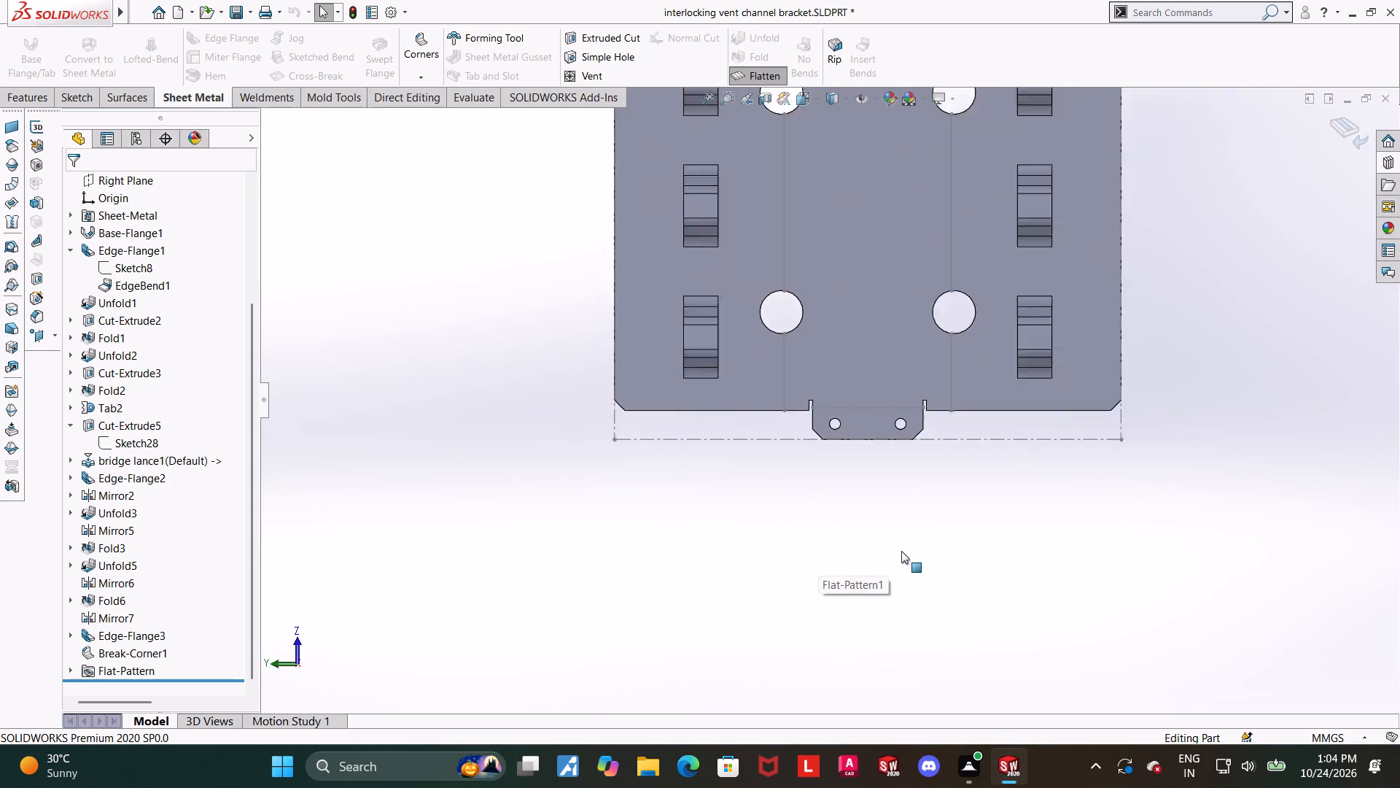
{"action": "scroll", "coordinate": [901, 551], "scroll_direction": "up", "scroll_amount": 2}
{"action": "scroll", "coordinate": [1034, 385], "scroll_direction": "up", "scroll_amount": 2}
{"action": "scroll", "coordinate": [924, 295], "scroll_direction": "down", "scroll_amount": 3}
{"action": "scroll", "coordinate": [825, 278], "scroll_direction": "down", "scroll_amount": 2}
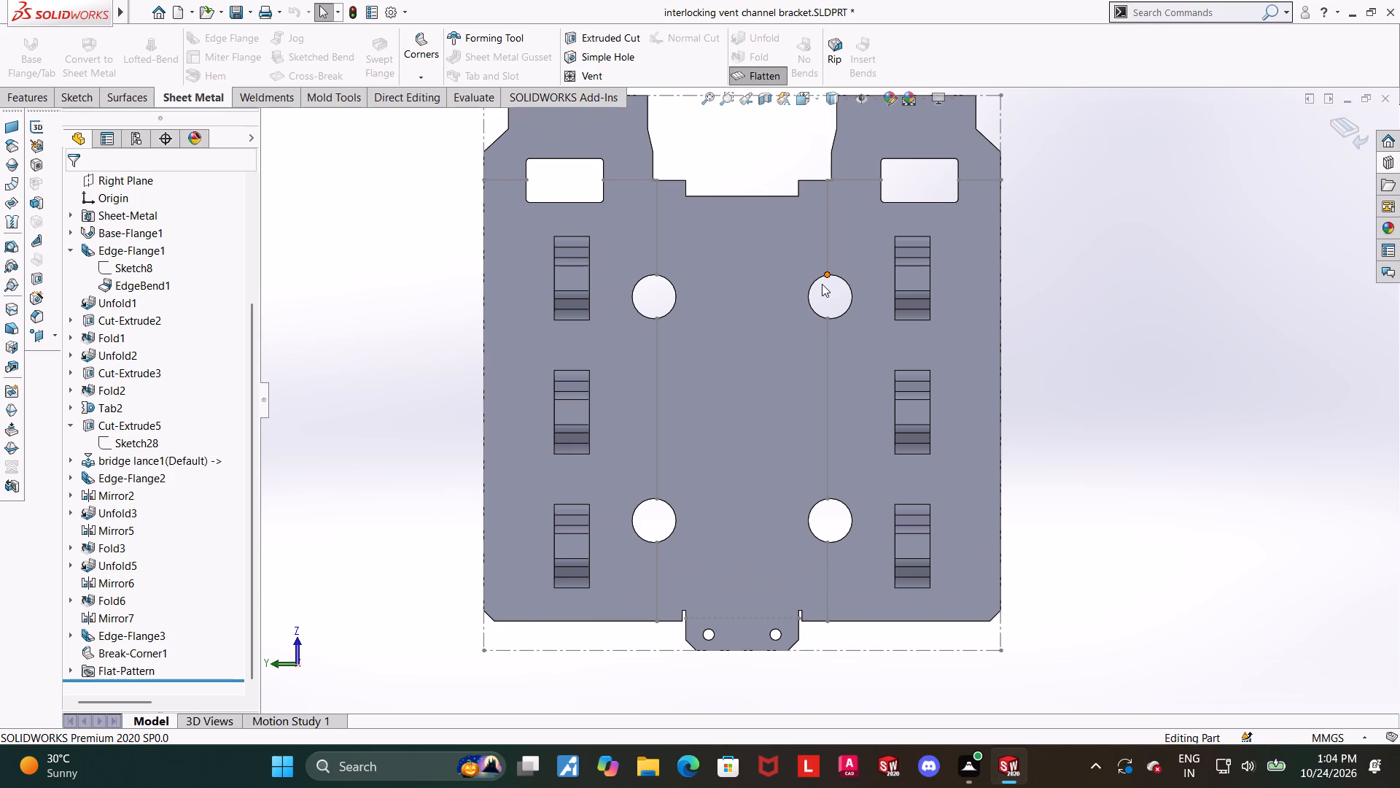
{"action": "scroll", "coordinate": [822, 284], "scroll_direction": "up", "scroll_amount": 1}
{"action": "scroll", "coordinate": [900, 286], "scroll_direction": "up", "scroll_amount": 1}
{"action": "scroll", "coordinate": [943, 263], "scroll_direction": "down", "scroll_amount": 1}
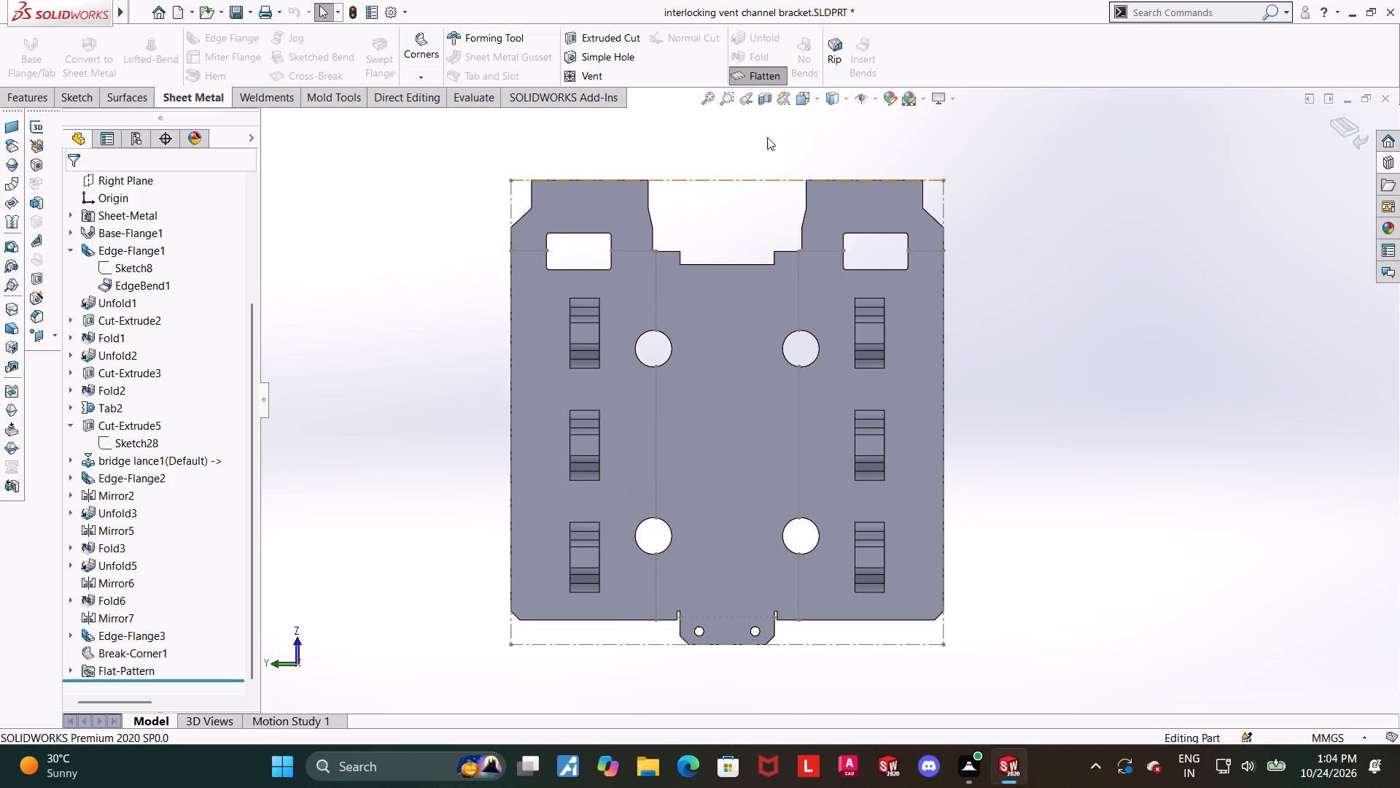
{"action": "middle_click_drag", "start_coordinate": [841, 315], "coordinate": [857, 287]}
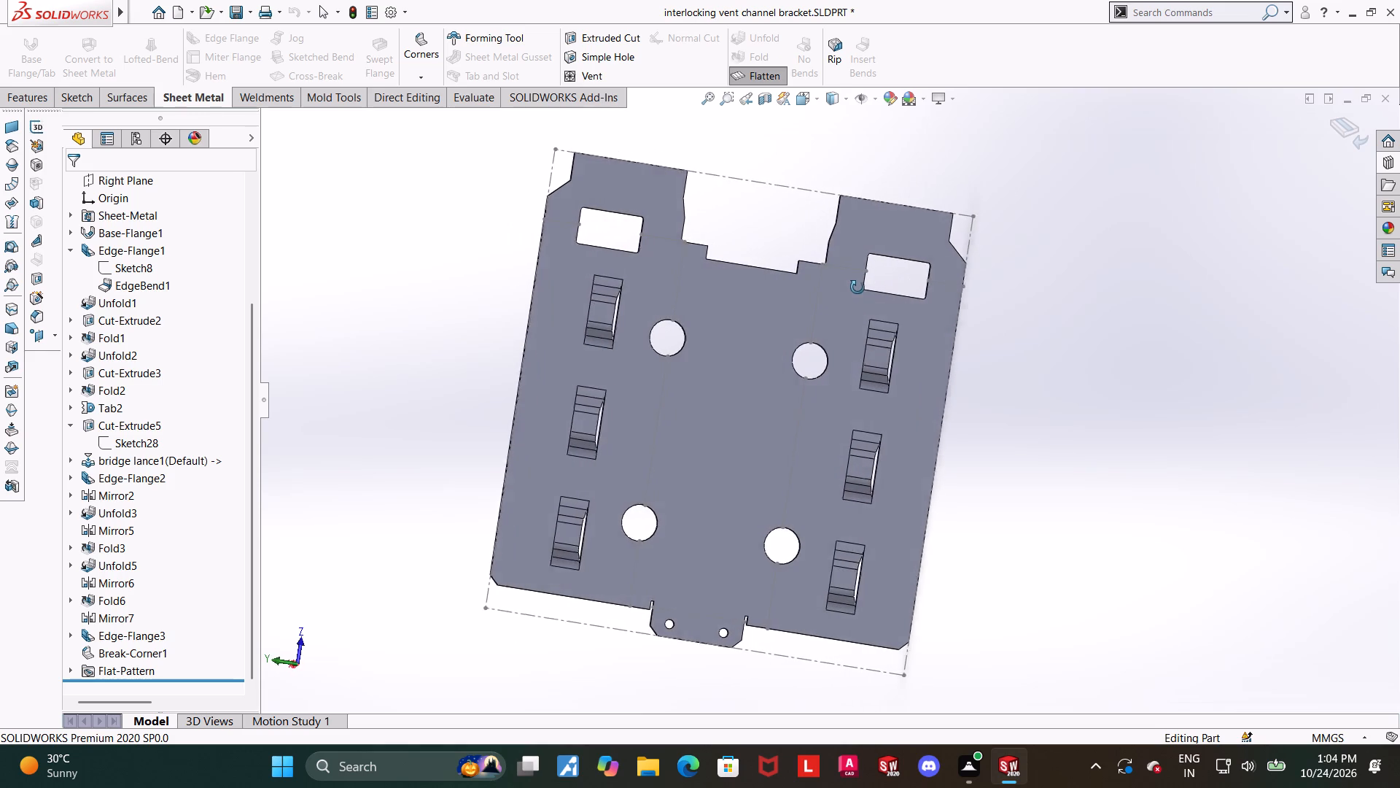
{"action": "middle_click_drag", "start_coordinate": [857, 287], "coordinate": [763, 258]}
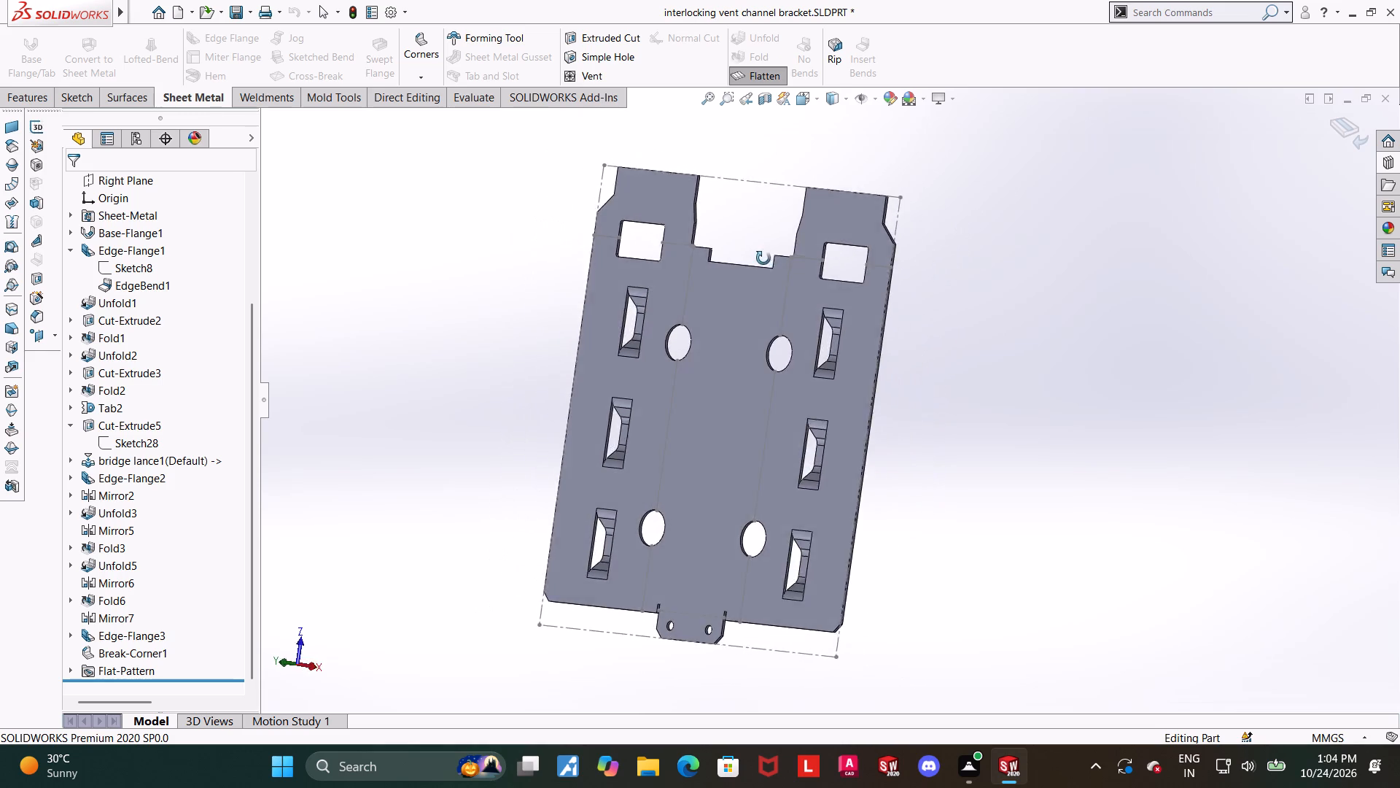
{"action": "middle_click_drag", "start_coordinate": [763, 258], "coordinate": [796, 252]}
Return the bracket to its folded state, check it from several sides and show it in an isometric view.
{"action": "left_click", "coordinate": [772, 77]}
{"action": "middle_click_drag", "start_coordinate": [904, 388], "coordinate": [976, 261]}
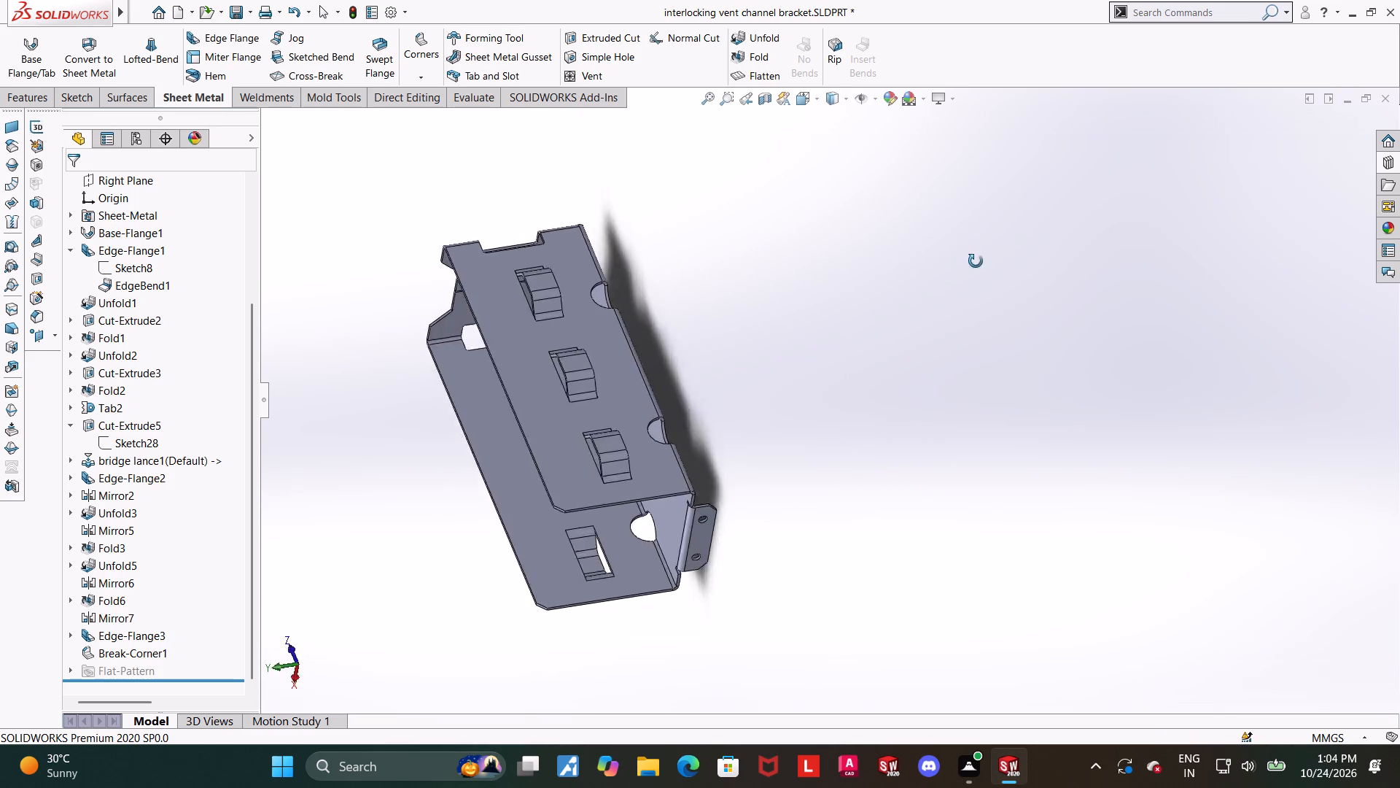
{"action": "middle_click_drag", "start_coordinate": [976, 261], "coordinate": [857, 549]}
{"action": "middle_click_drag", "start_coordinate": [744, 338], "coordinate": [647, 454]}
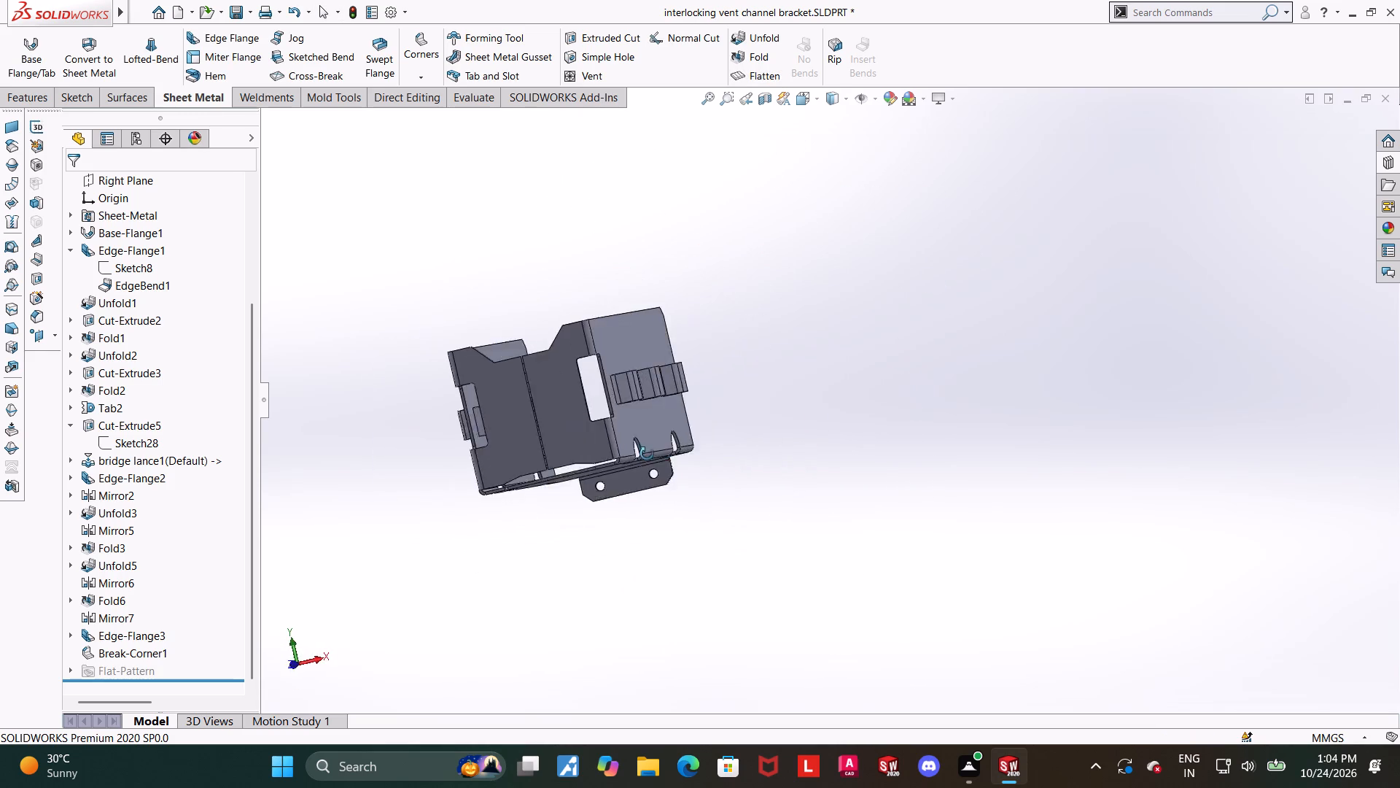
{"action": "middle_click_drag", "start_coordinate": [647, 454], "coordinate": [559, 499]}
{"action": "middle_click_drag", "start_coordinate": [978, 389], "coordinate": [957, 389]}
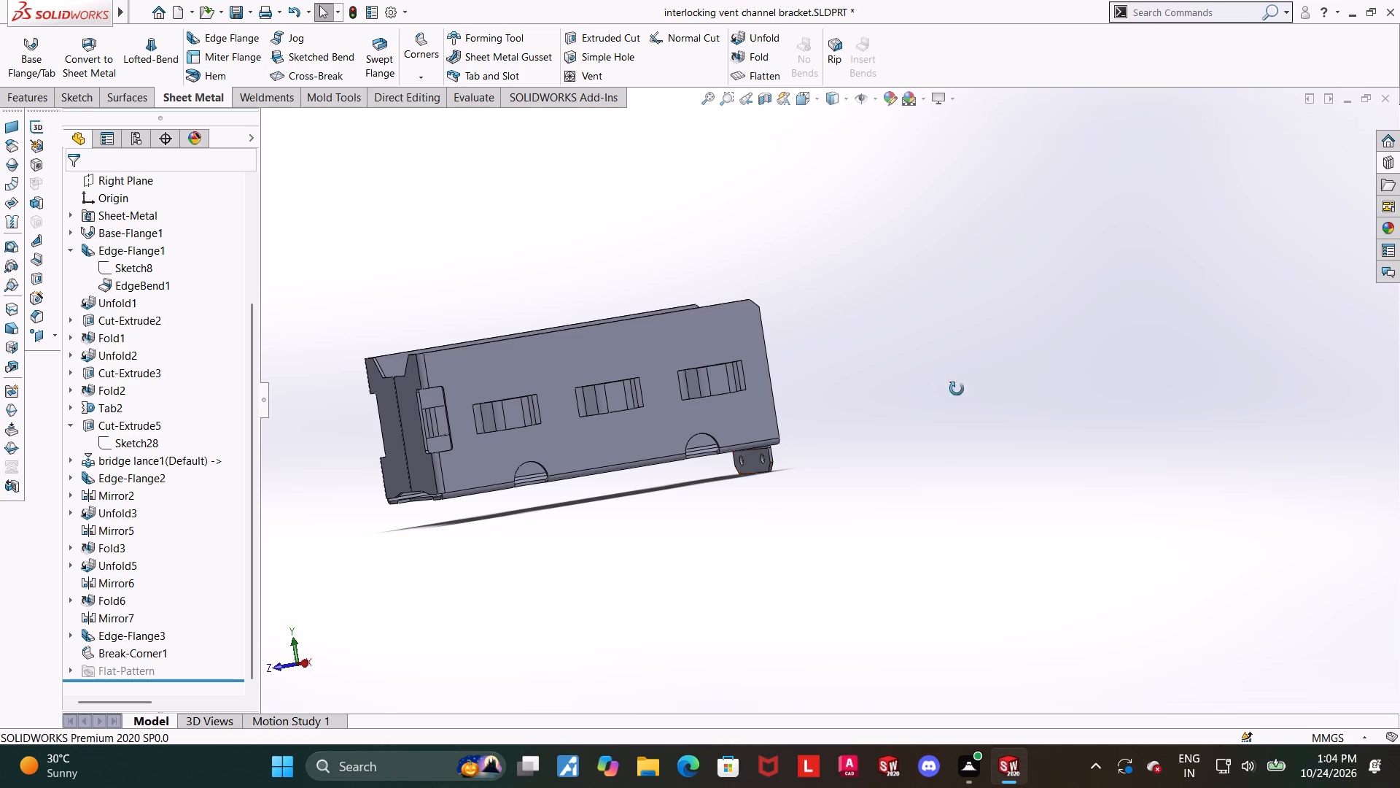
{"action": "middle_click_drag", "start_coordinate": [957, 389], "coordinate": [893, 489]}
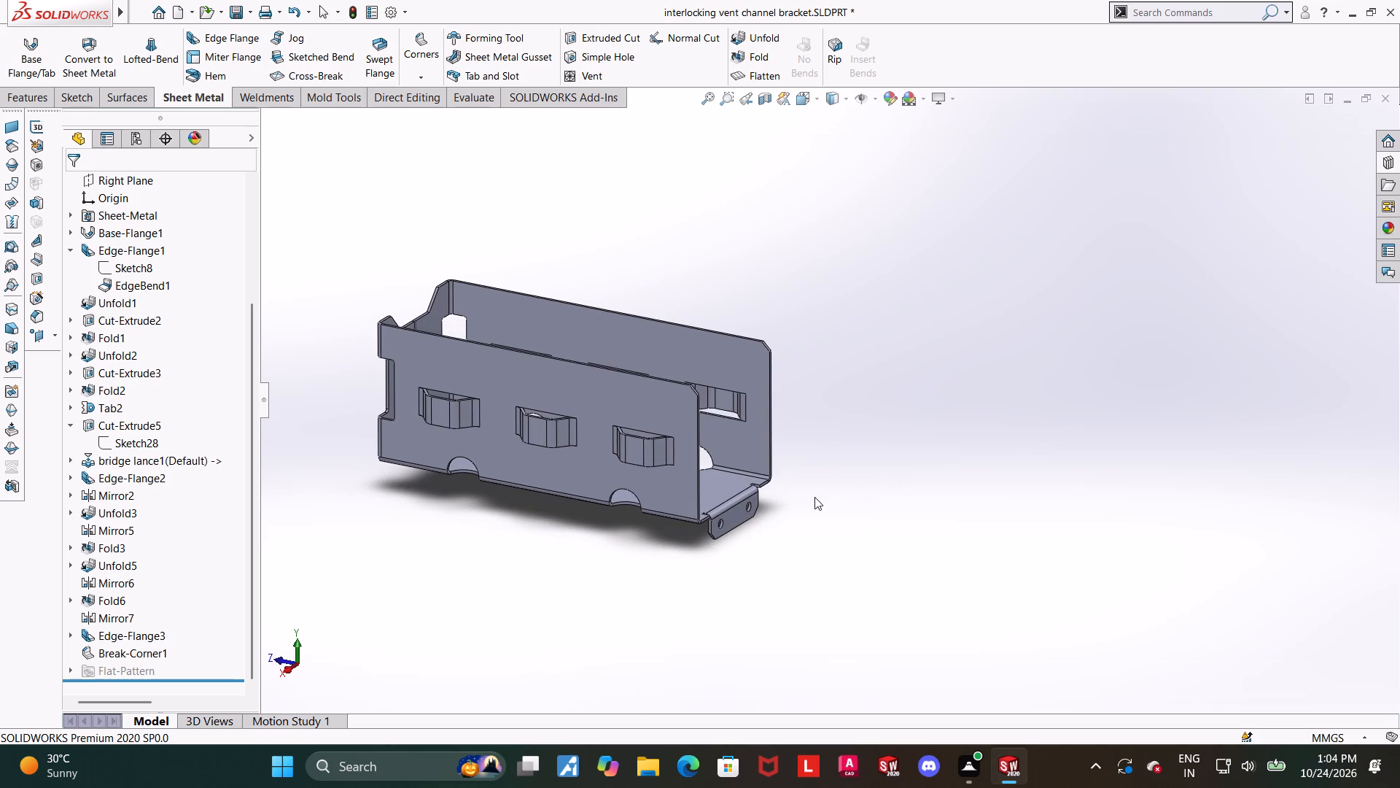
{"action": "left_click", "coordinate": [806, 102]}
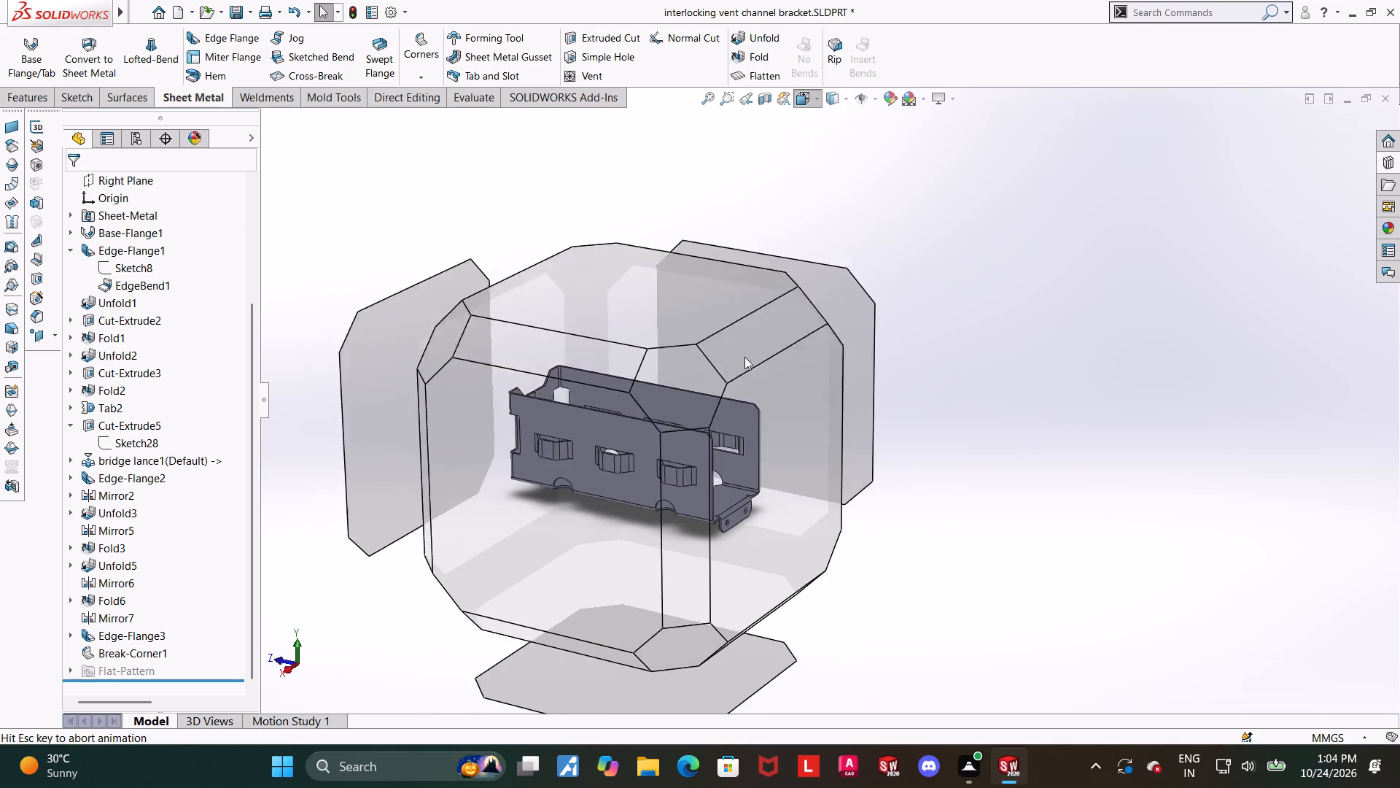
{"action": "left_click", "coordinate": [708, 419]}
Examine the two-hole flange, its relief notches and the adjoining chamfered side walls in the isometric view.
{"action": "scroll", "coordinate": [1059, 636], "scroll_direction": "down", "scroll_amount": 2}
{"action": "scroll", "coordinate": [1059, 633], "scroll_direction": "up", "scroll_amount": 2}
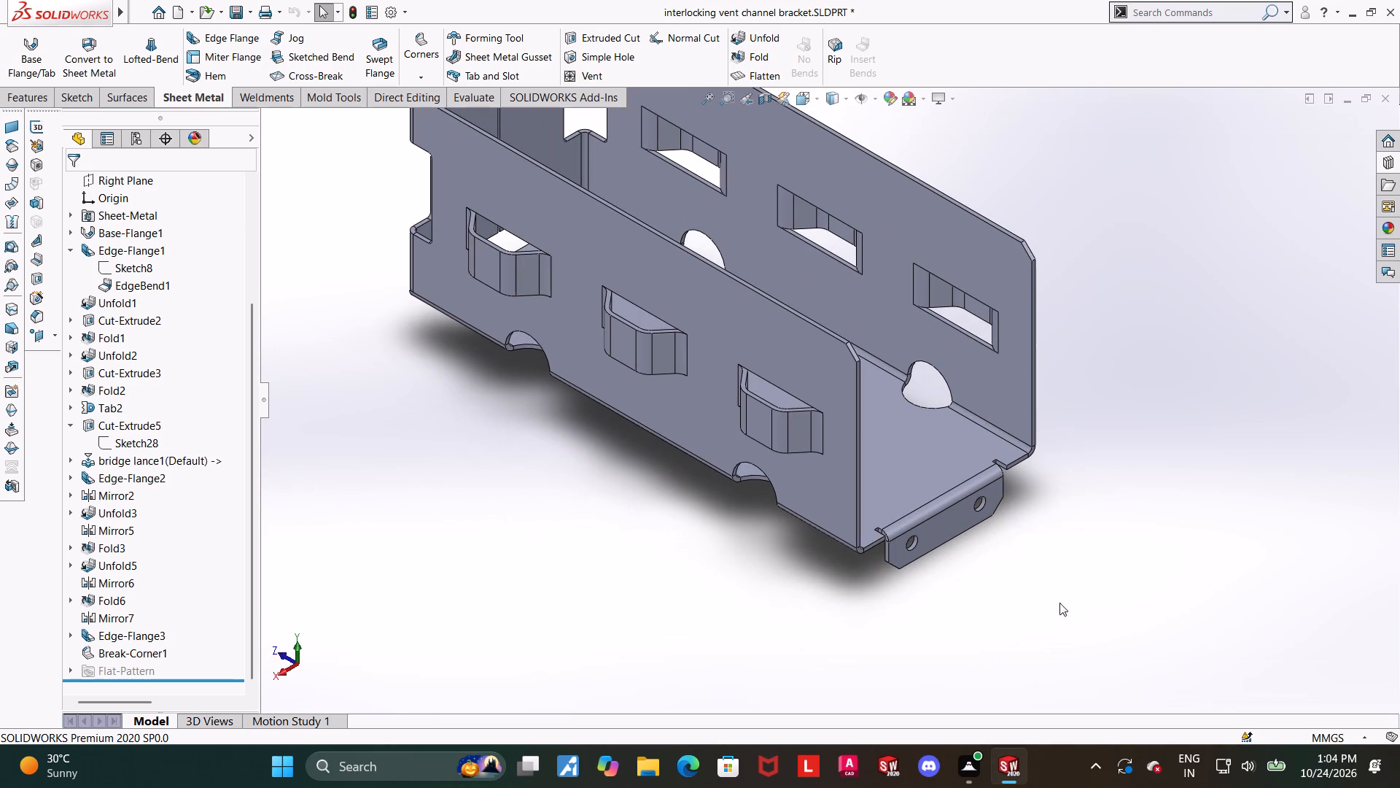
{"action": "scroll", "coordinate": [1016, 398], "scroll_direction": "down", "scroll_amount": 1}
{"action": "scroll", "coordinate": [1016, 398], "scroll_direction": "up", "scroll_amount": 3}
{"action": "scroll", "coordinate": [828, 254], "scroll_direction": "down", "scroll_amount": 2}
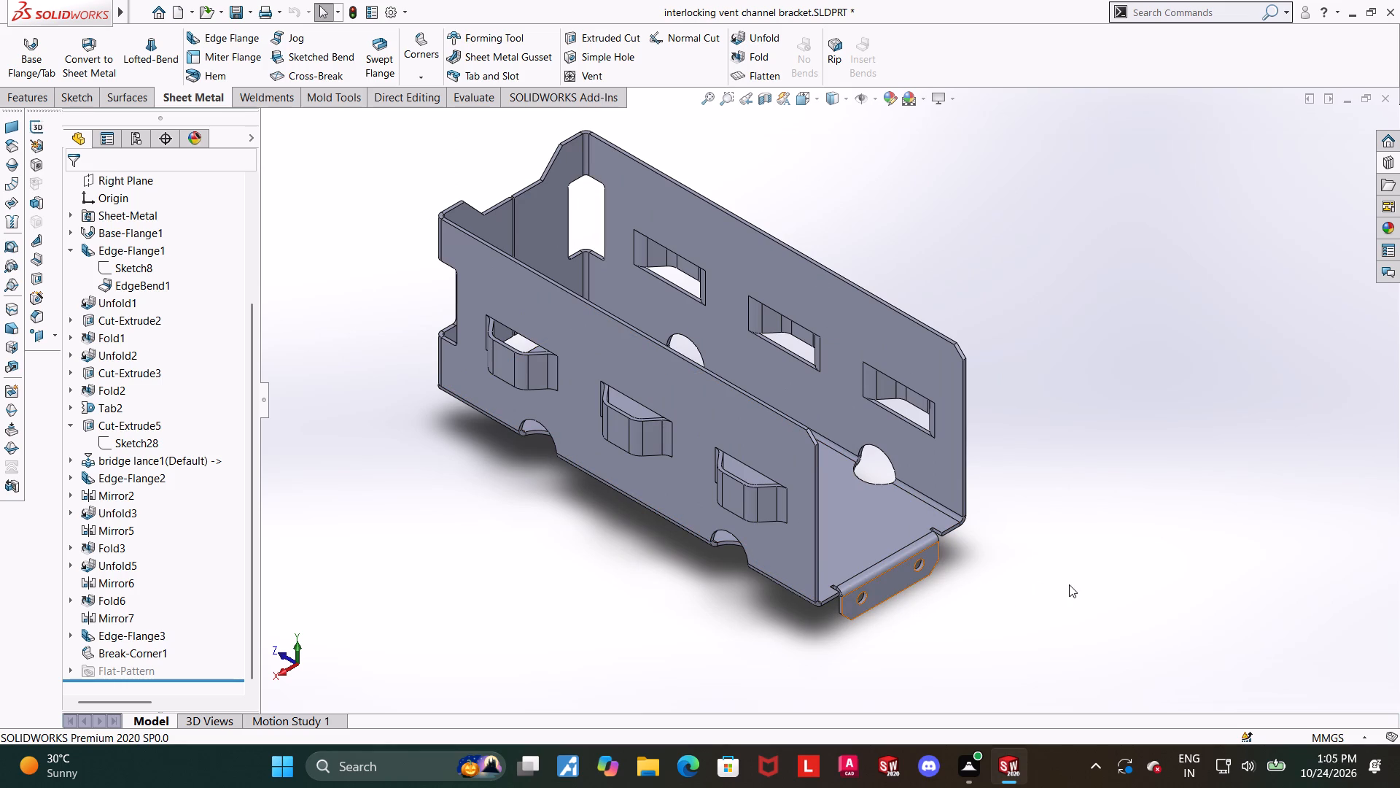
{"action": "scroll", "coordinate": [950, 579], "scroll_direction": "down", "scroll_amount": 1}
{"action": "scroll", "coordinate": [825, 576], "scroll_direction": "down", "scroll_amount": 4}
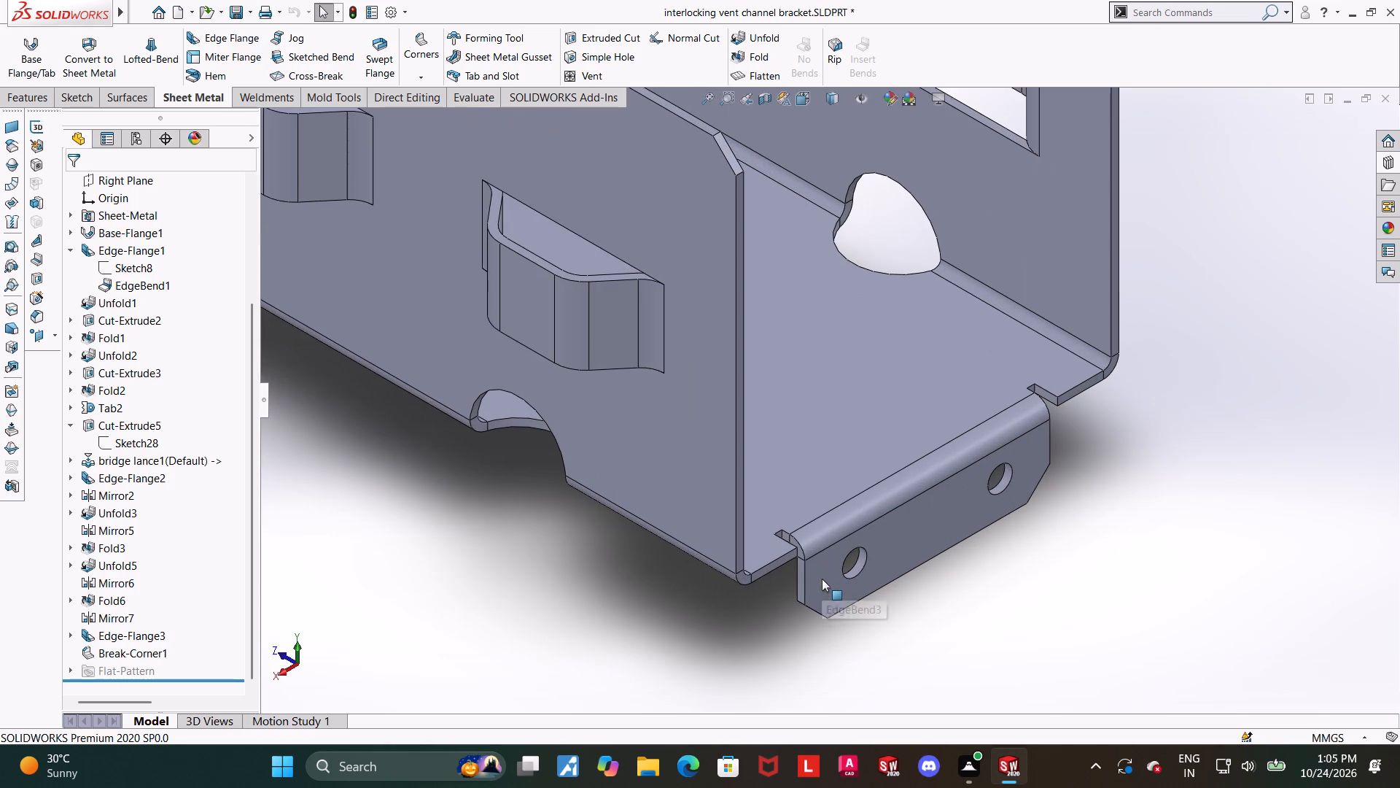
{"action": "scroll", "coordinate": [956, 598], "scroll_direction": "up", "scroll_amount": 2}
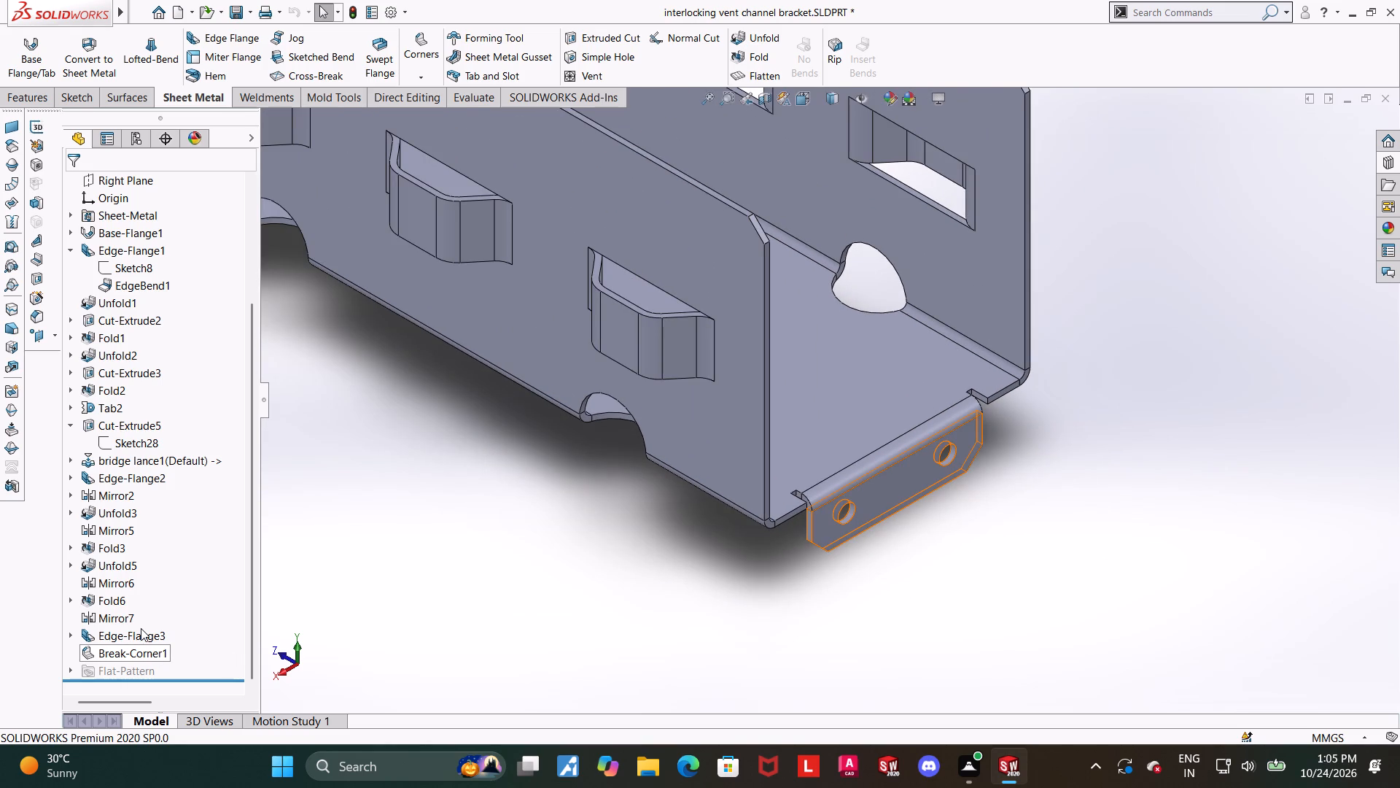
{"action": "scroll", "coordinate": [601, 629], "scroll_direction": "up", "scroll_amount": 1}
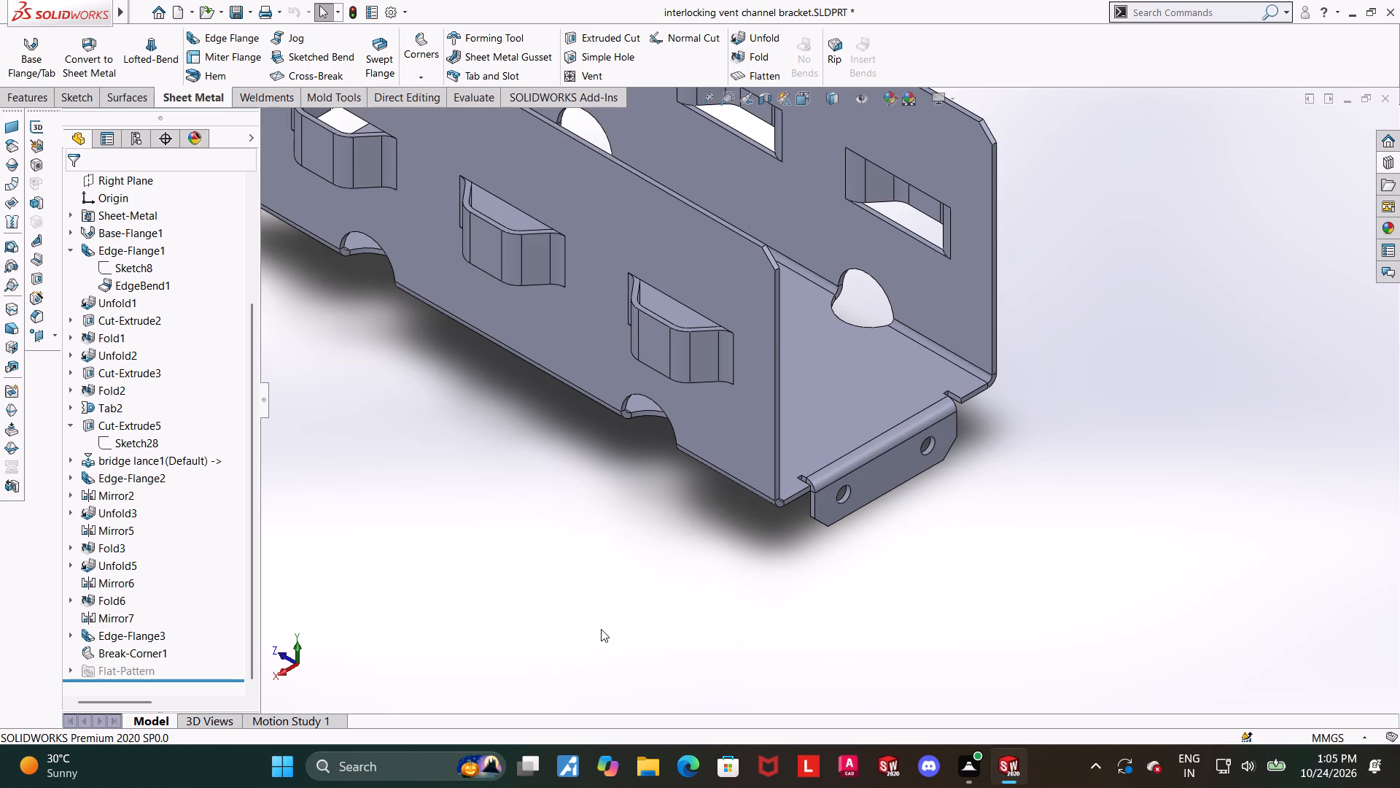
{"action": "scroll", "coordinate": [617, 625], "scroll_direction": "up", "scroll_amount": 1}
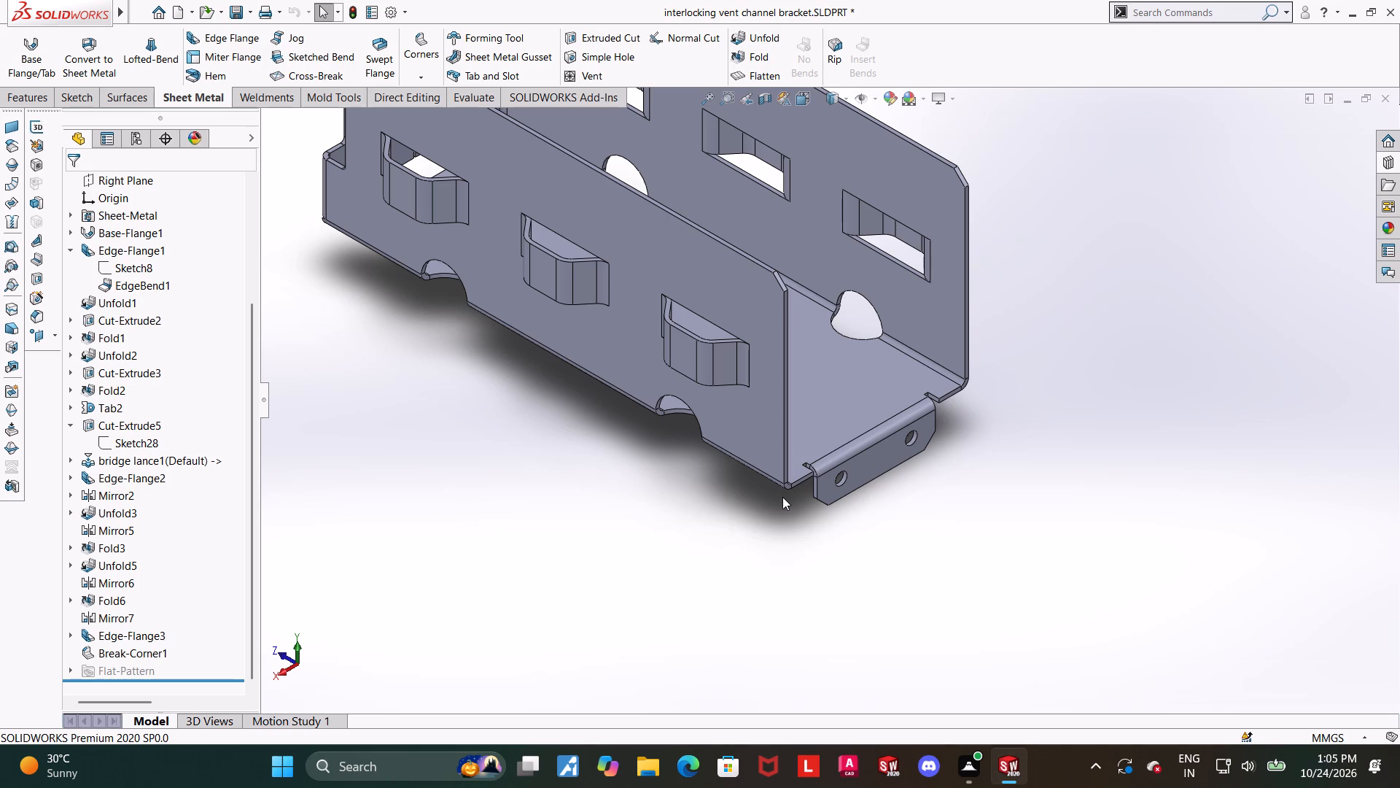
{"action": "scroll", "coordinate": [782, 497], "scroll_direction": "up", "scroll_amount": 1}
{"action": "scroll", "coordinate": [782, 497], "scroll_direction": "down", "scroll_amount": 1}
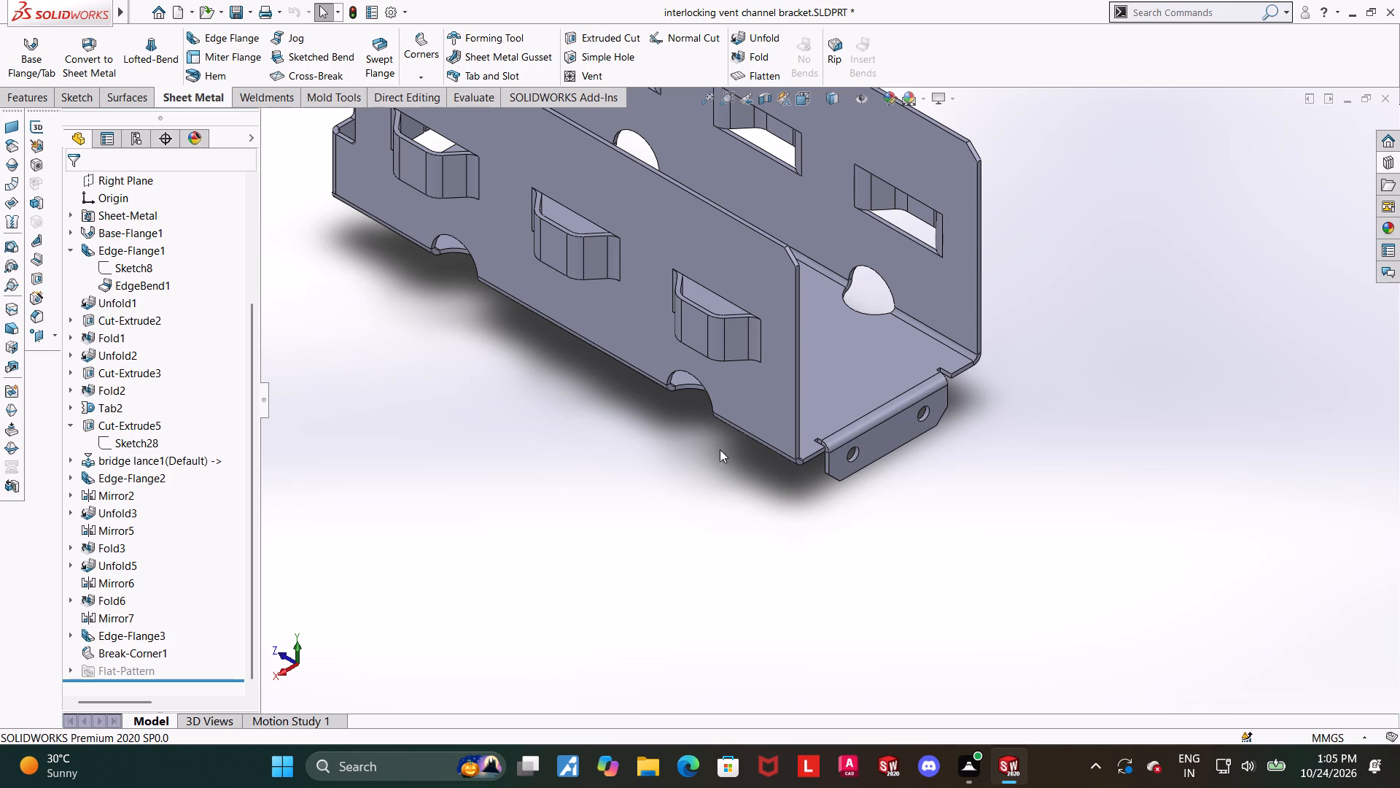
Edit the two-hole edge flange and turn off its custom relief type.
{"action": "left_click", "coordinate": [118, 648]}
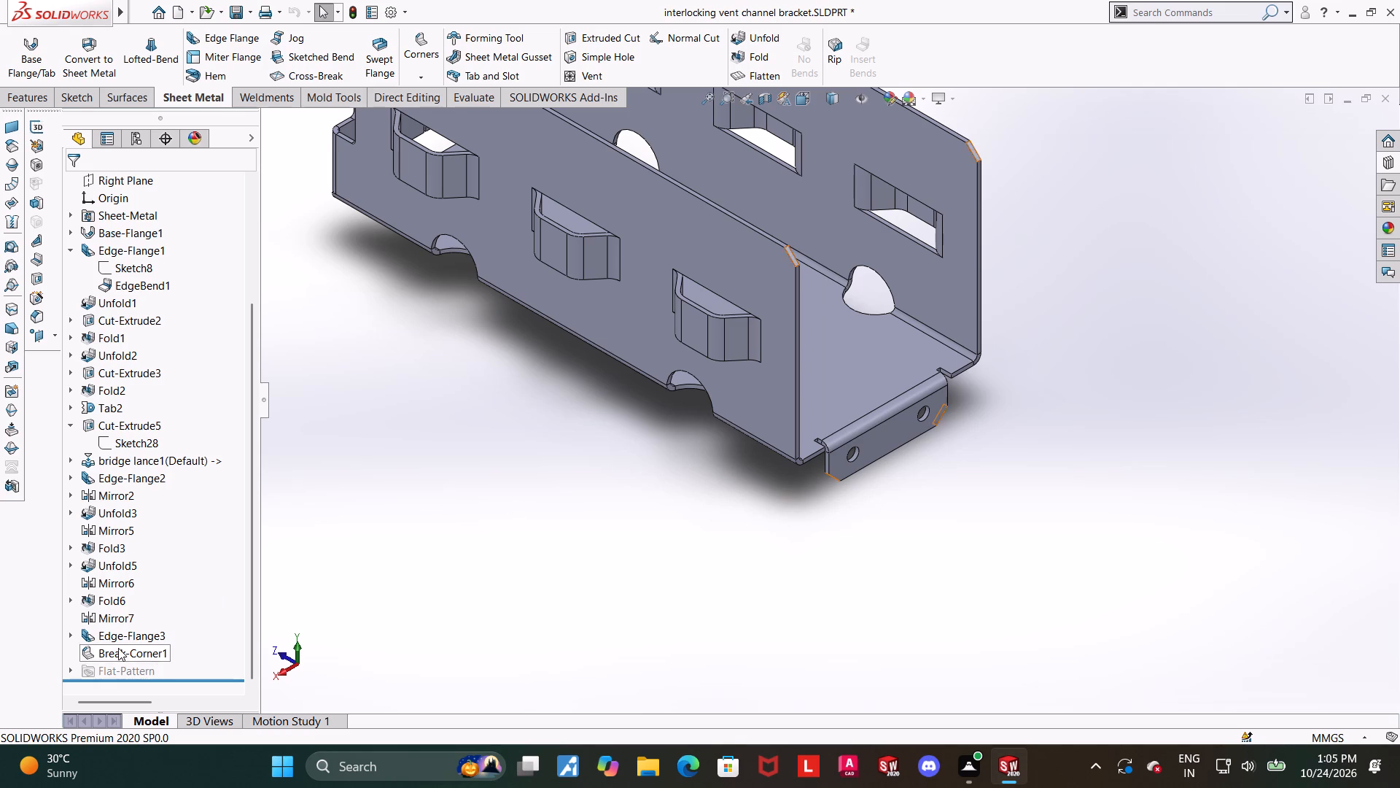
{"action": "left_click", "coordinate": [107, 636]}
{"action": "left_click", "coordinate": [128, 584]}
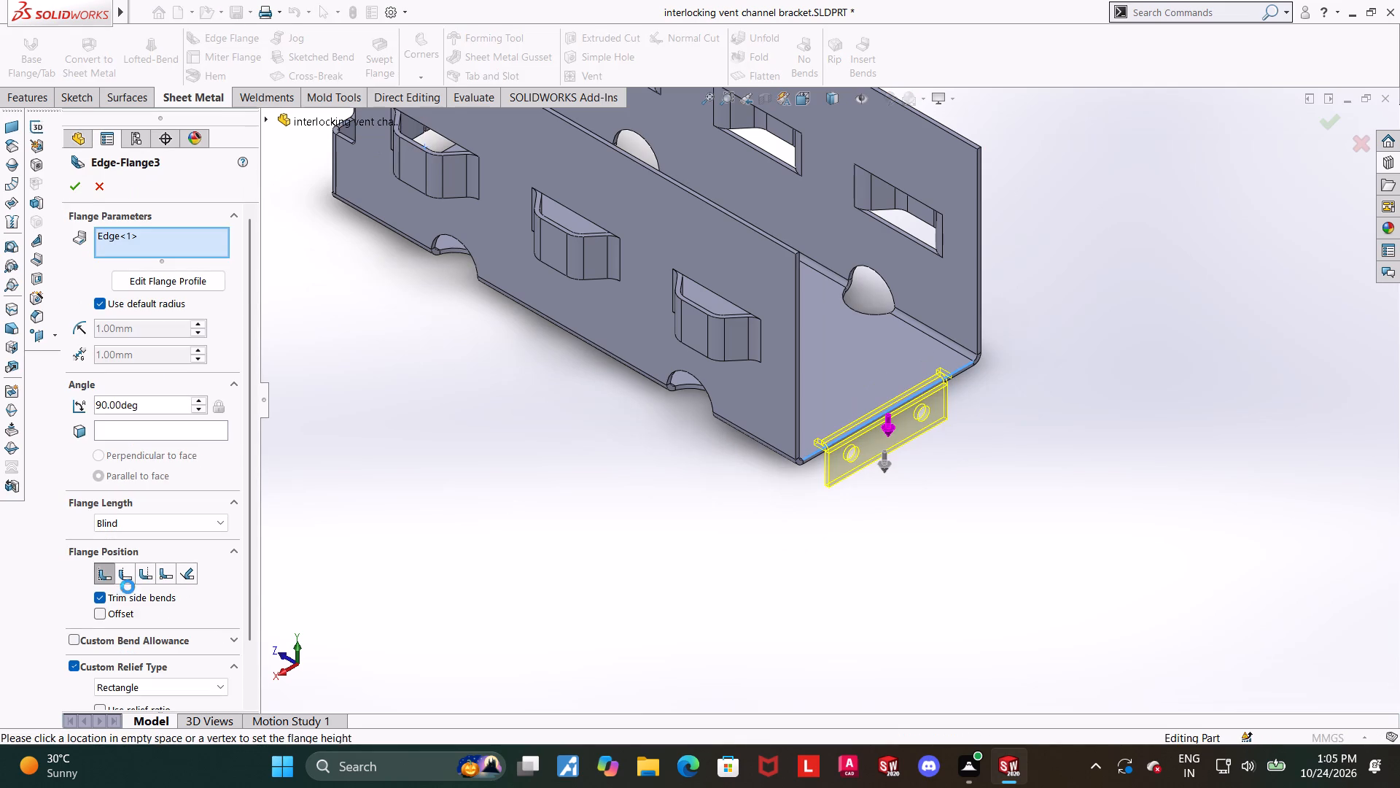
{"action": "left_click_drag", "start_coordinate": [250, 618], "coordinate": [250, 703]}
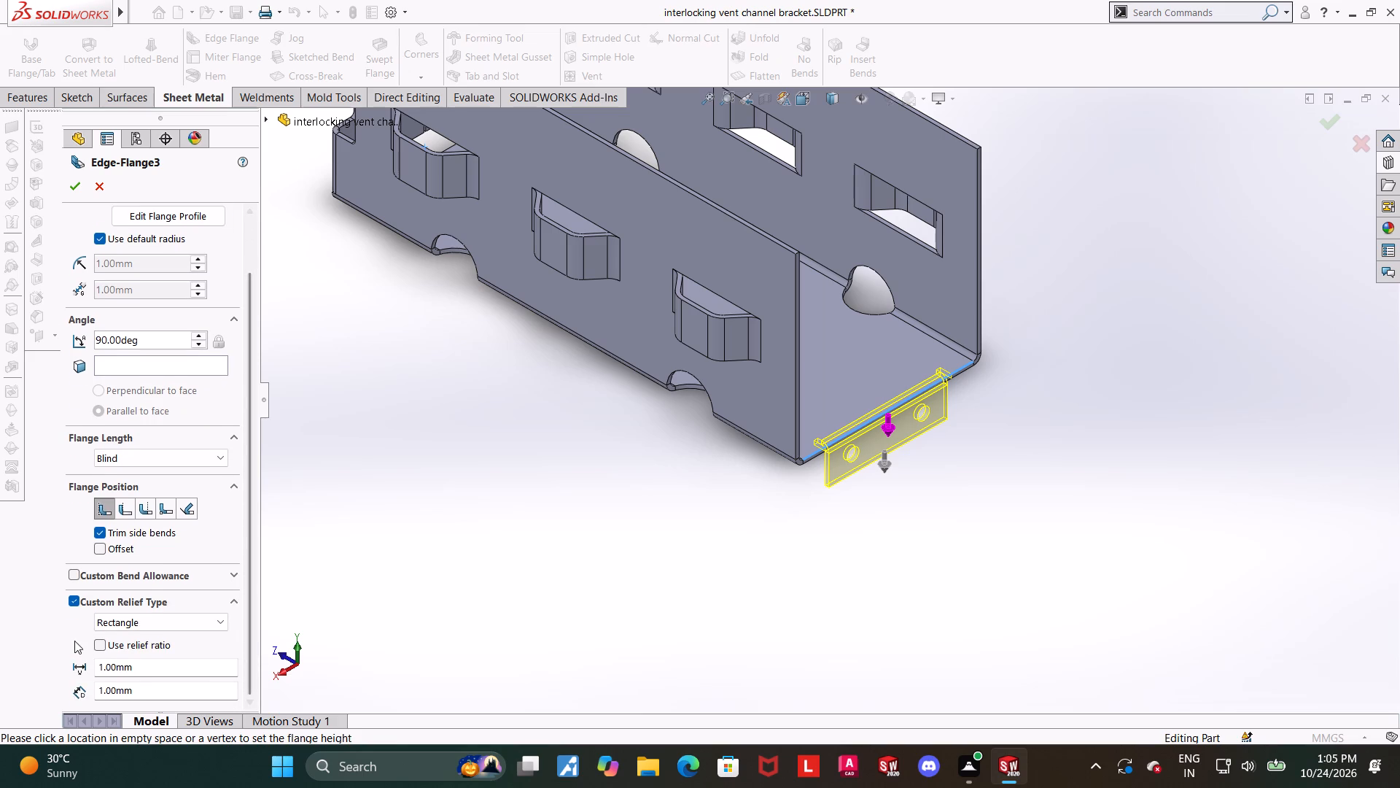
{"action": "left_click", "coordinate": [106, 646]}
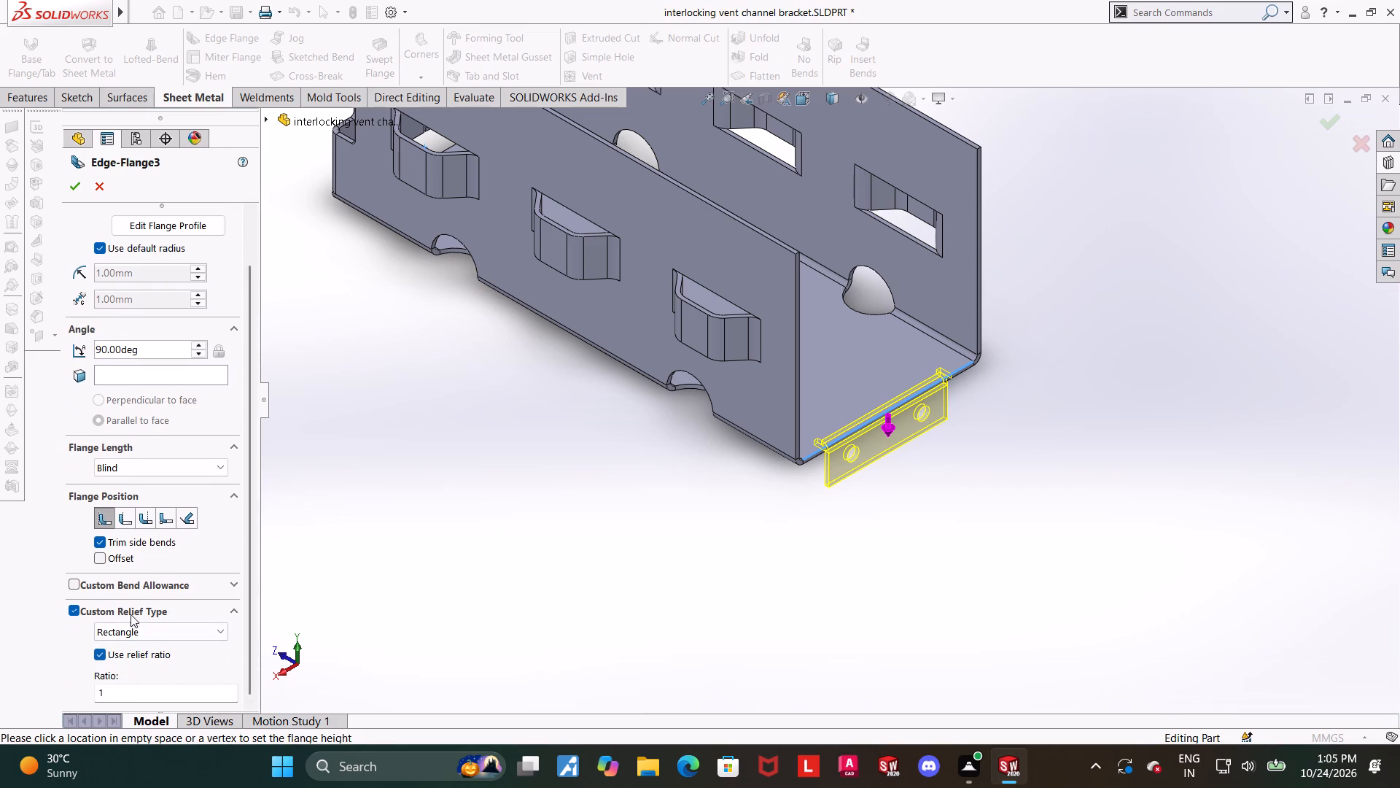
{"action": "left_click", "coordinate": [71, 609]}
{"action": "left_click", "coordinate": [71, 667]}
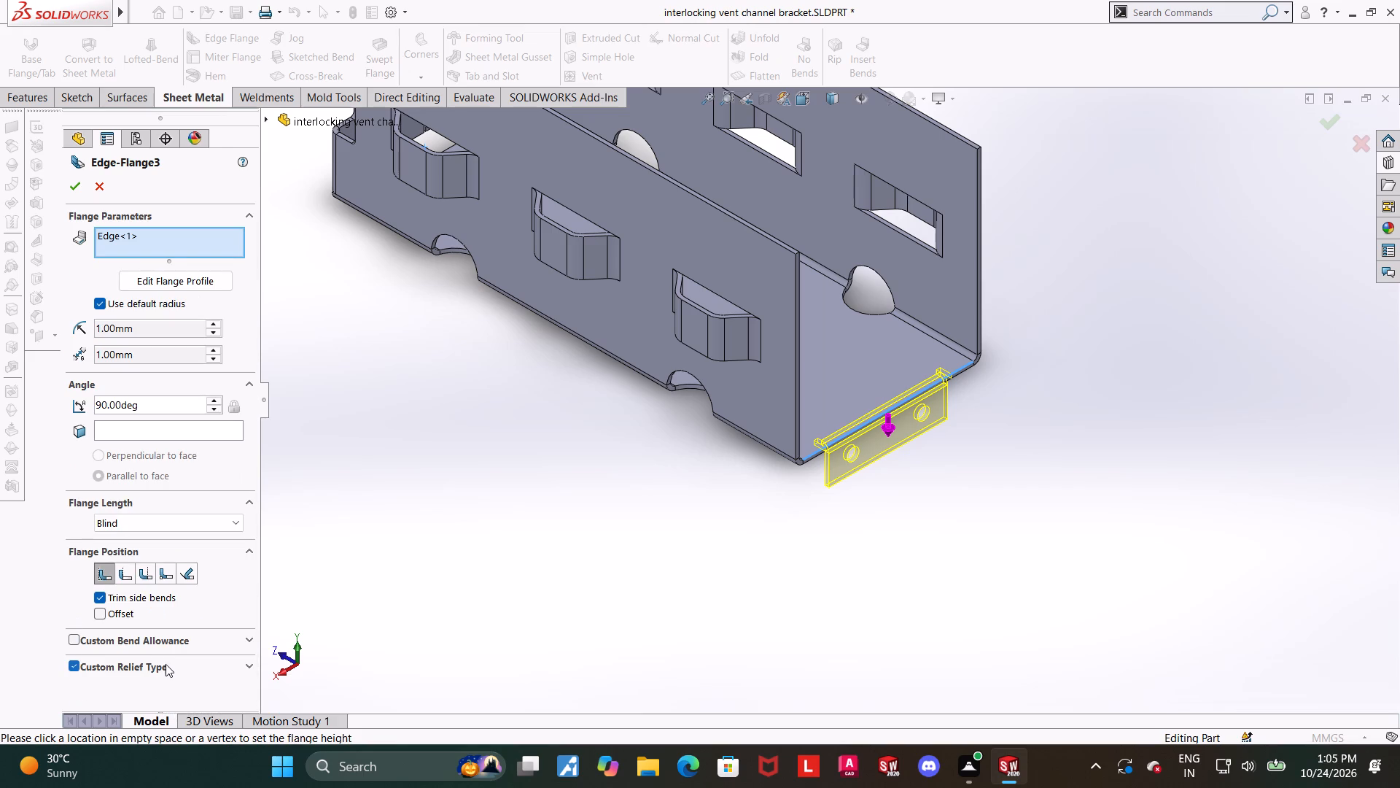
{"action": "left_click", "coordinate": [173, 665]}
{"action": "left_click_drag", "start_coordinate": [254, 603], "coordinate": [244, 687]}
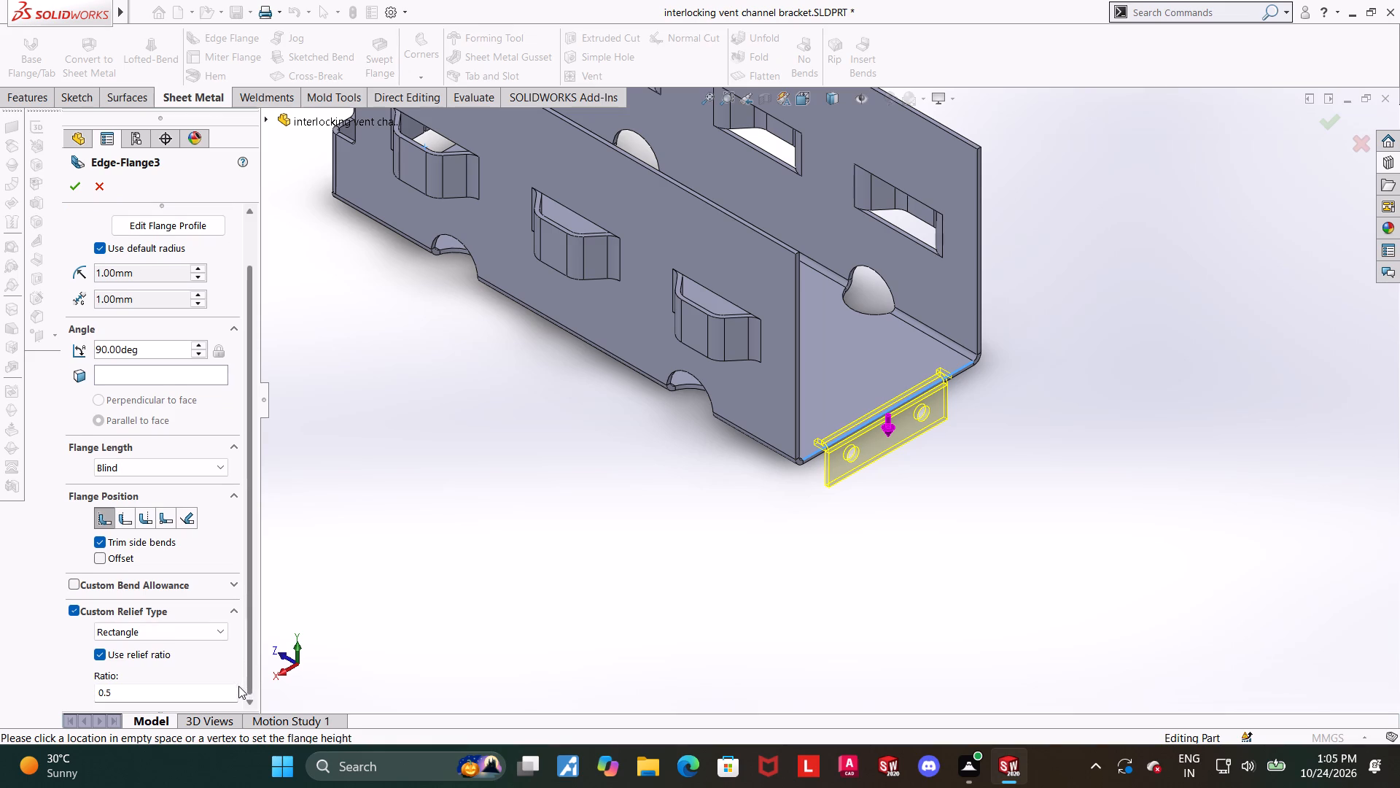
{"action": "left_click", "coordinate": [76, 611]}
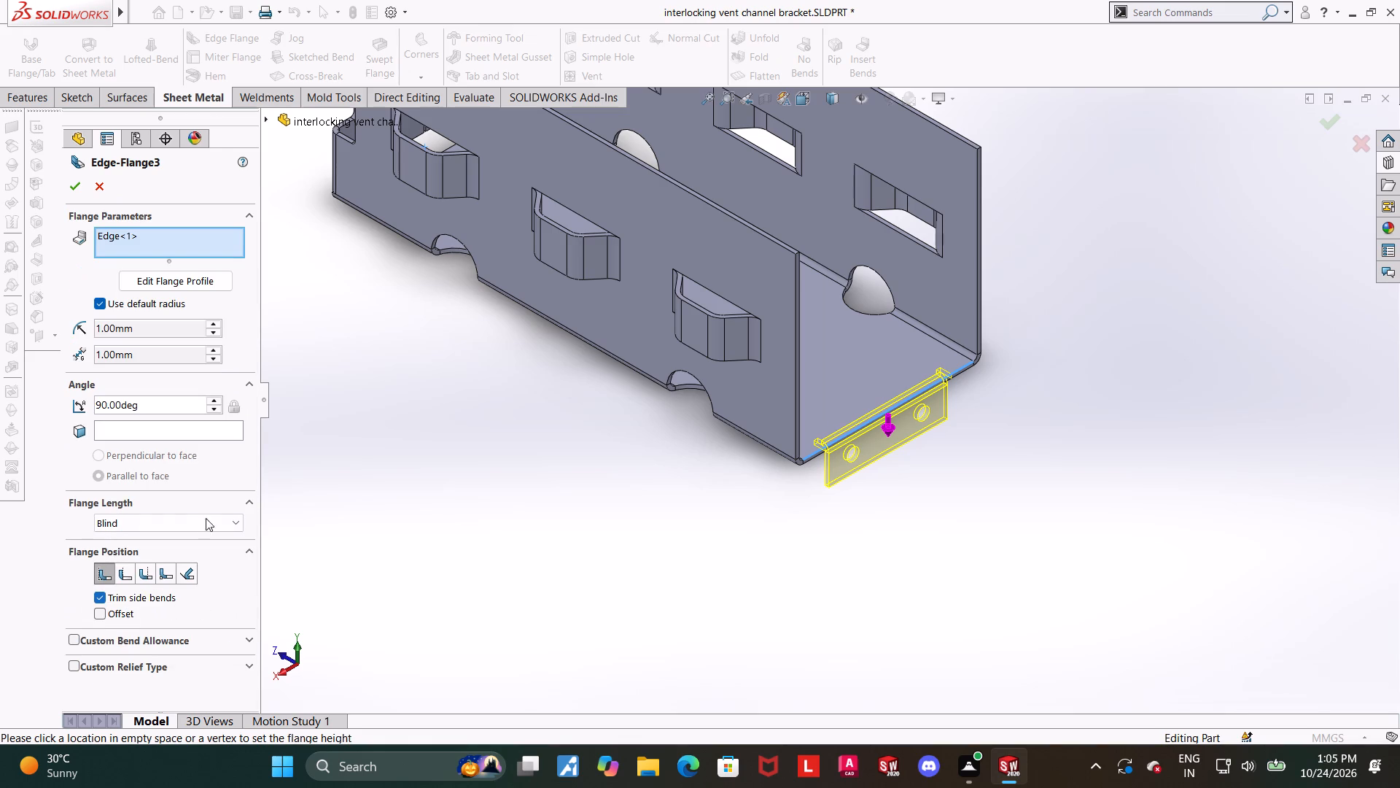
{"action": "scroll", "coordinate": [204, 511], "scroll_direction": "up", "scroll_amount": 2}
{"action": "left_click", "coordinate": [75, 183]}
{"action": "left_click", "coordinate": [769, 554]}
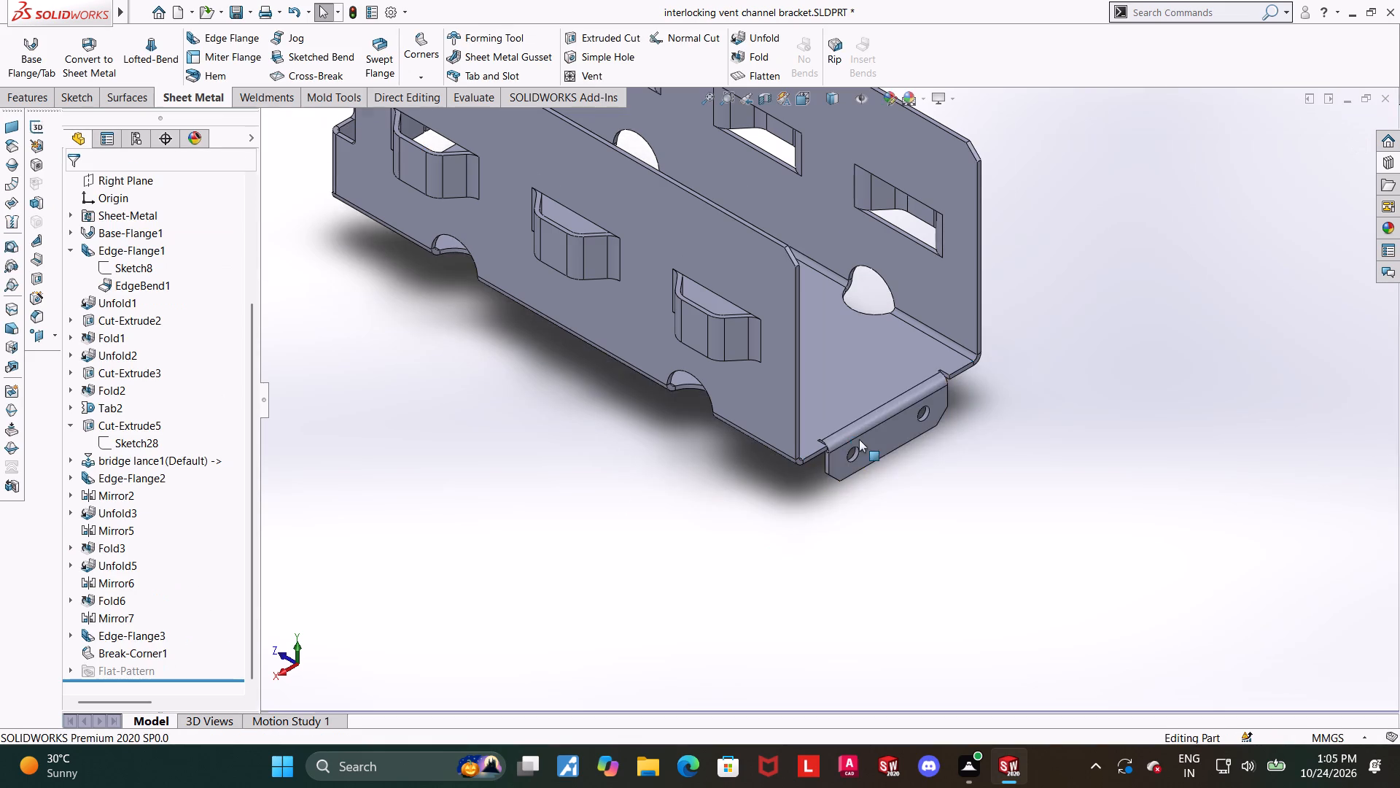
Flatten the sheet-metal bracket and turn its flat pattern face-on.
{"action": "scroll", "coordinate": [859, 439], "scroll_direction": "down", "scroll_amount": 4}
{"action": "middle_click_drag", "start_coordinate": [829, 491], "coordinate": [835, 522]}
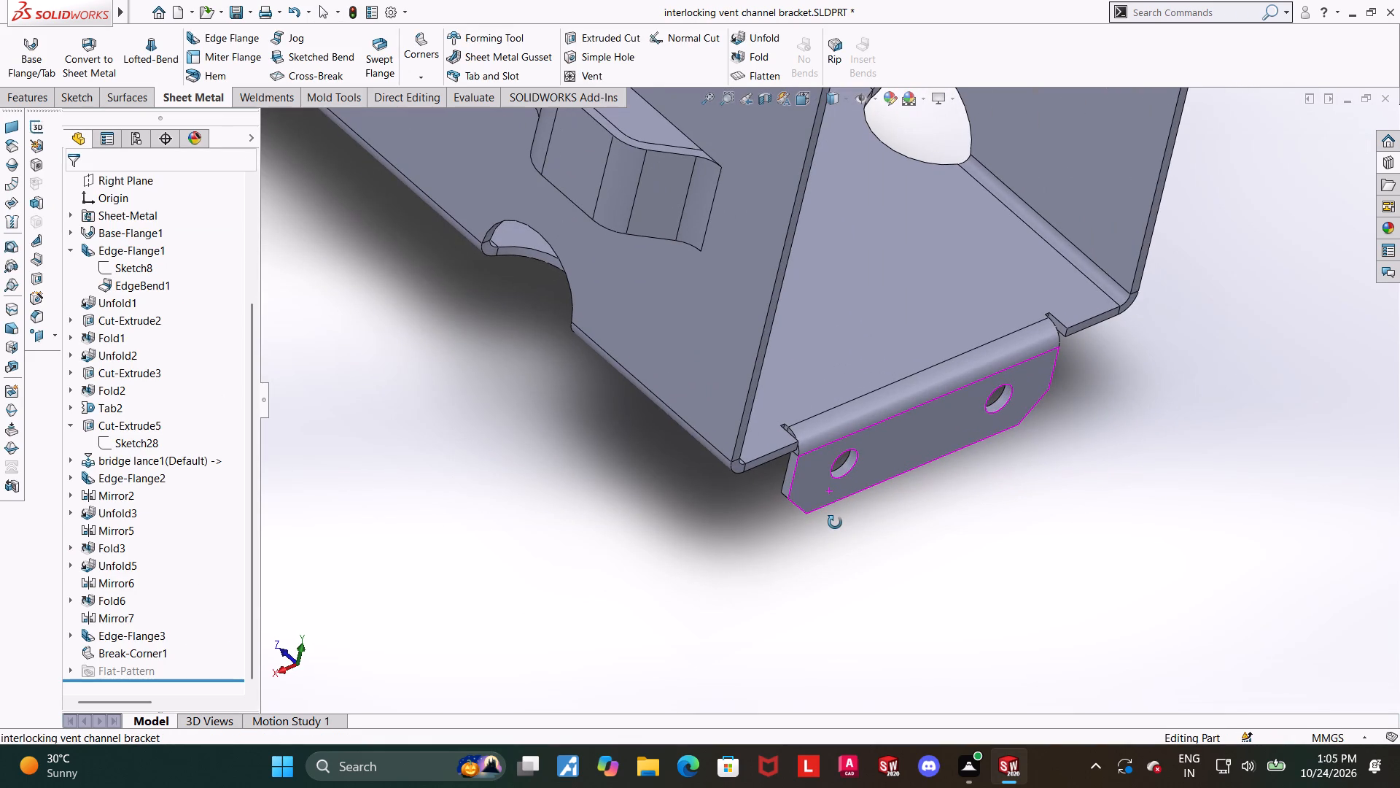
{"action": "middle_click_drag", "start_coordinate": [835, 522], "coordinate": [823, 522]}
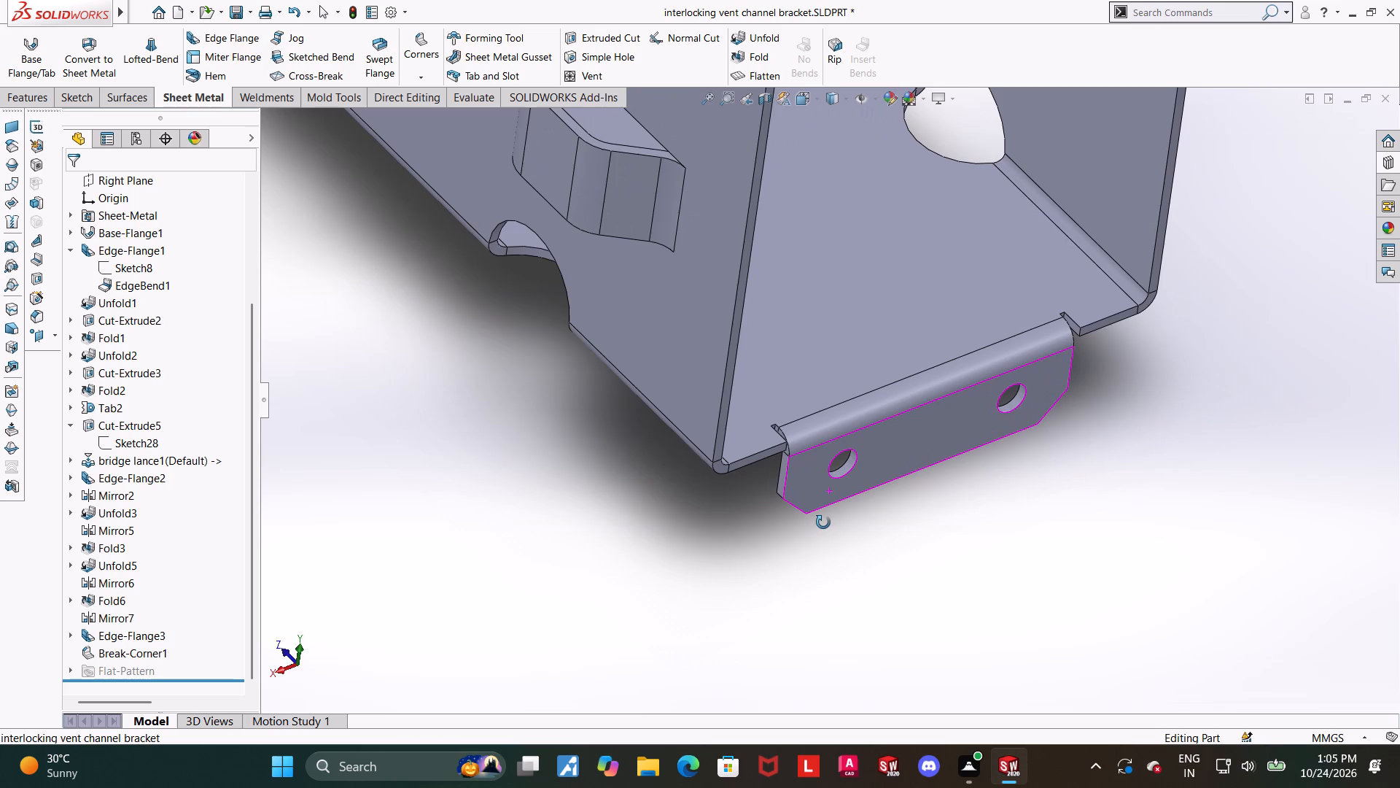
{"action": "middle_click_drag", "start_coordinate": [823, 522], "coordinate": [820, 525]}
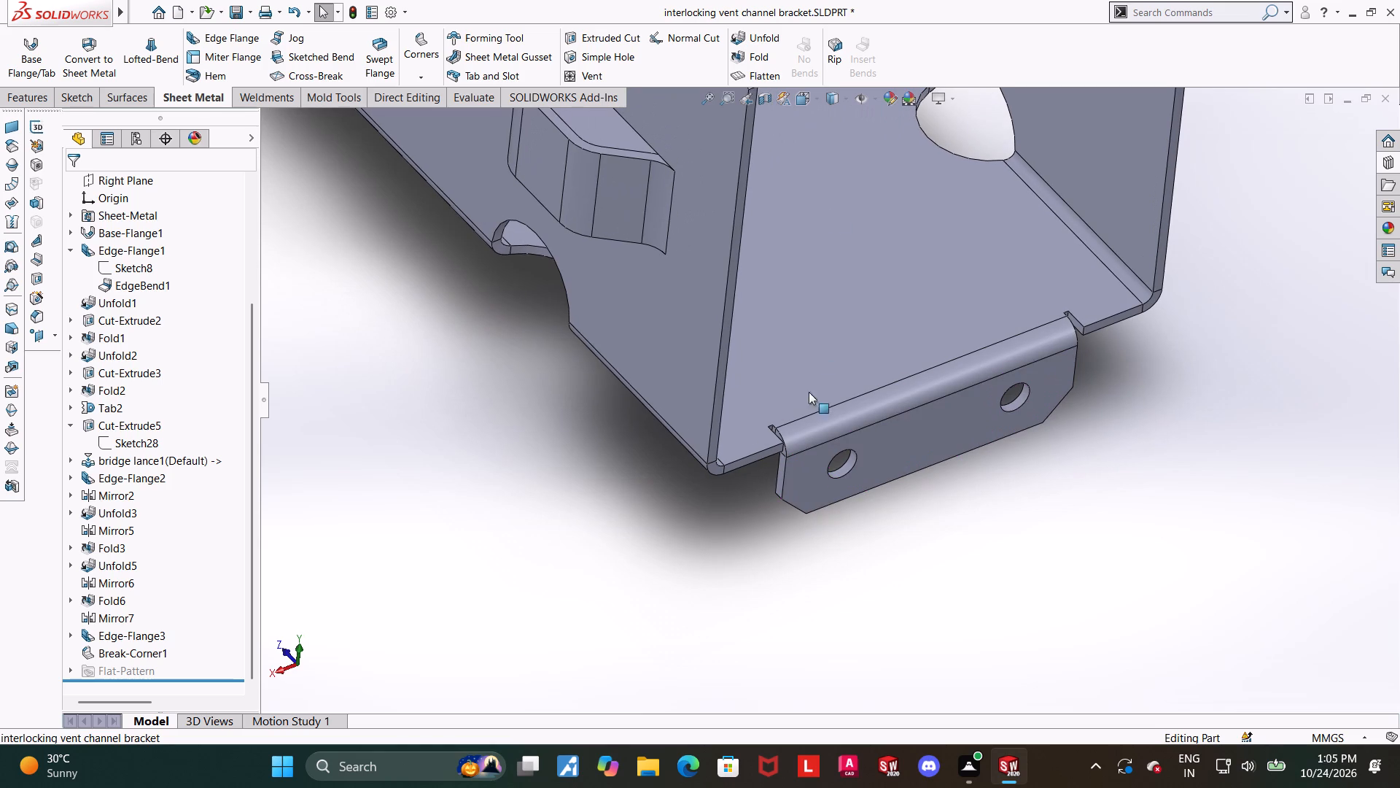
{"action": "left_click", "coordinate": [742, 77]}
{"action": "left_click", "coordinate": [796, 98]}
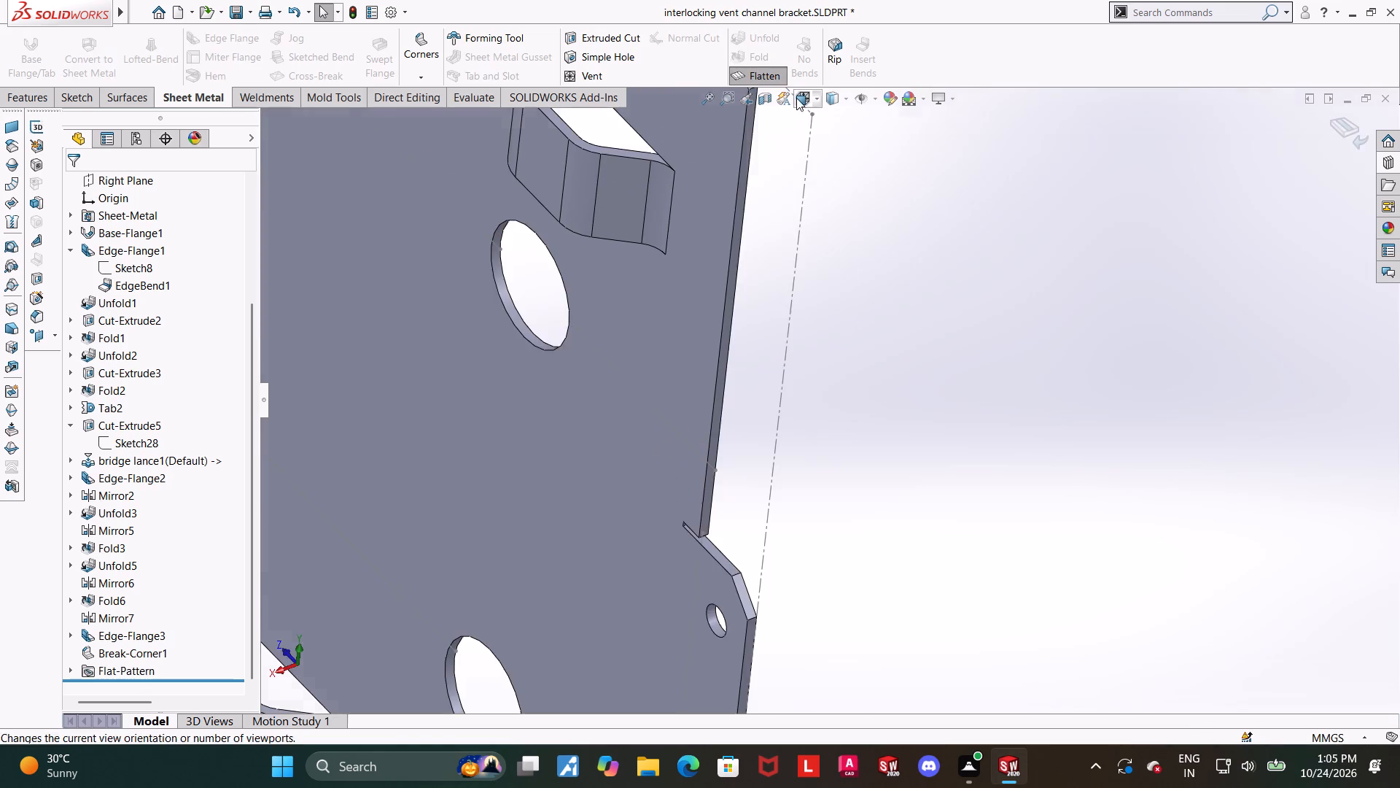
{"action": "middle_click_drag", "start_coordinate": [666, 496], "coordinate": [758, 374]}
{"action": "left_click", "coordinate": [680, 422]}
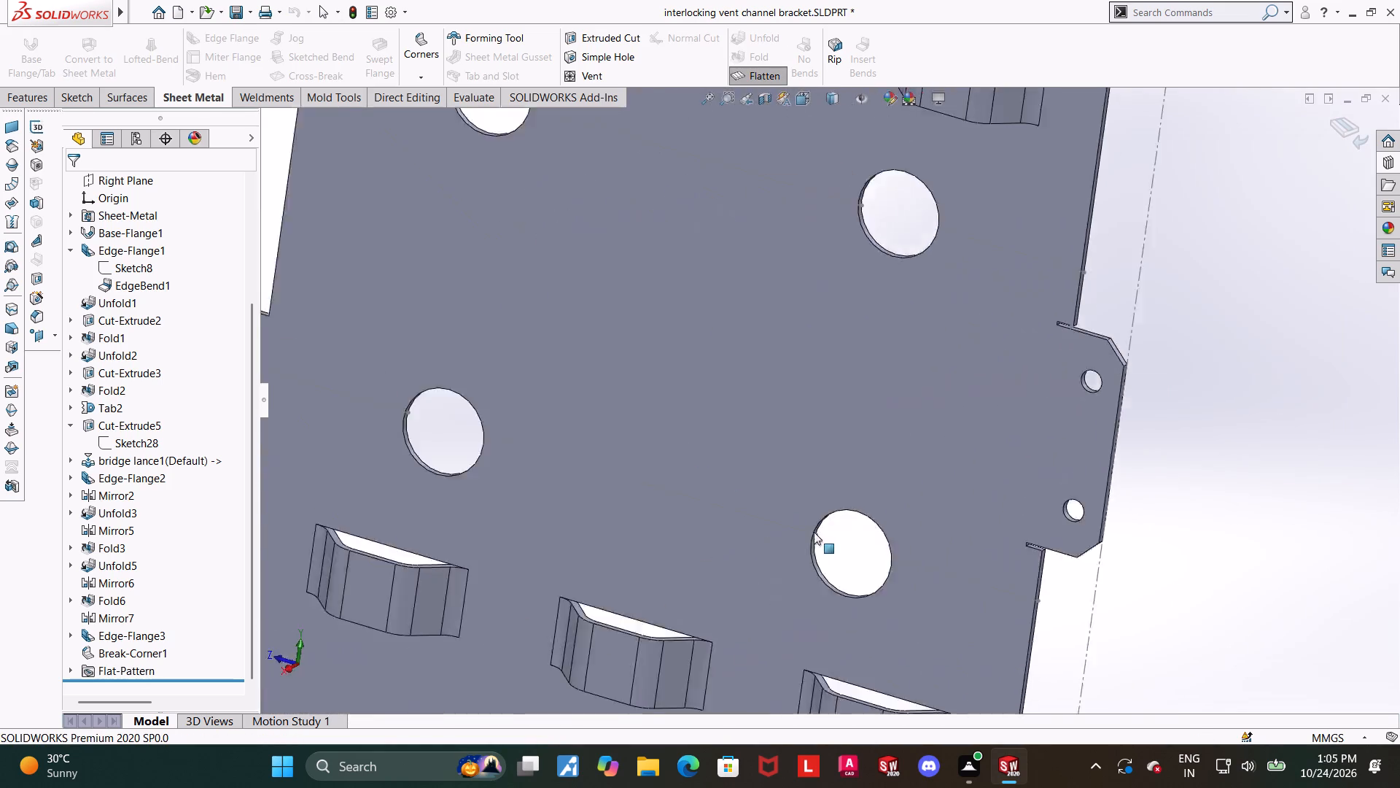
Examine the flat pattern's overall outline, cut-outs, and the relief notches beside the two-hole flange tab.
{"action": "scroll", "coordinate": [1249, 540], "scroll_direction": "down", "scroll_amount": 1}
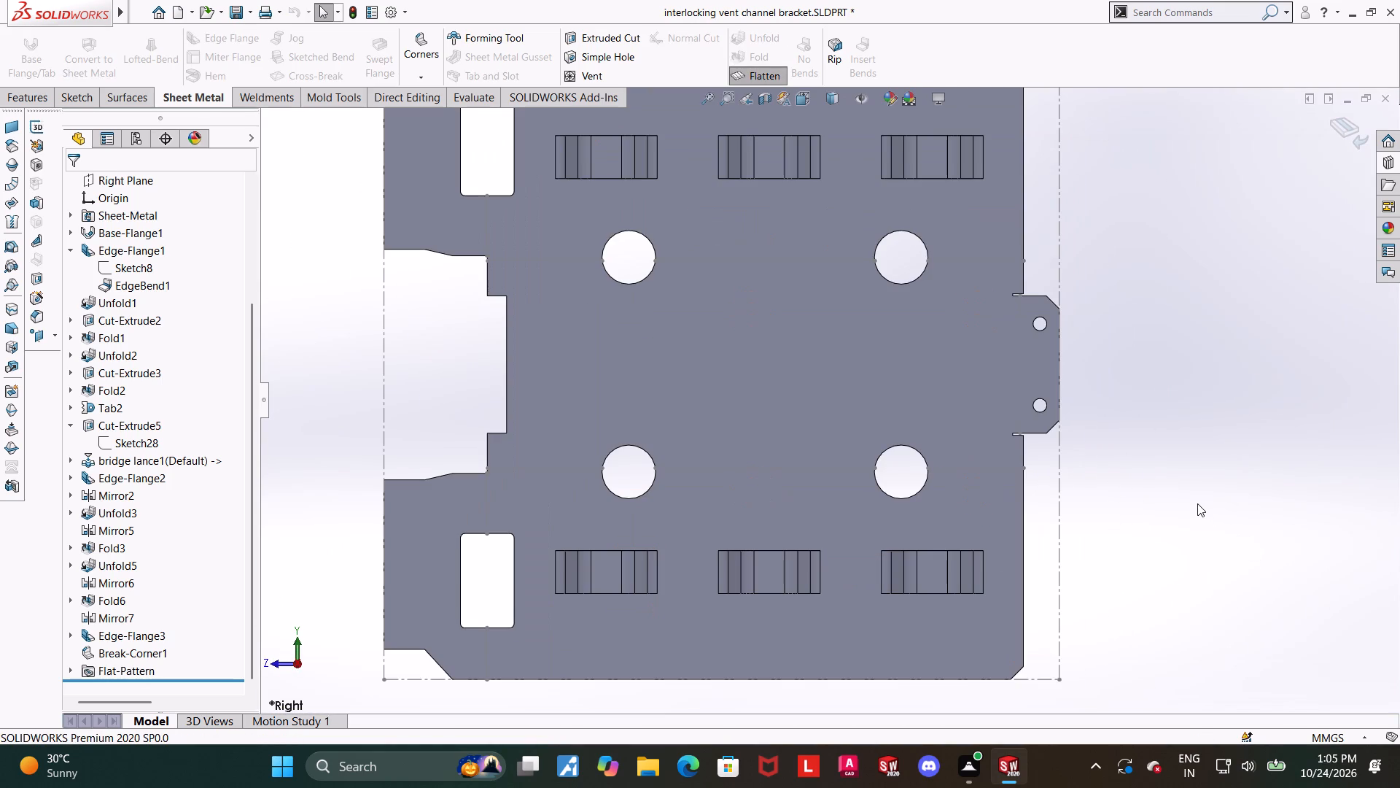
{"action": "scroll", "coordinate": [1145, 499], "scroll_direction": "down", "scroll_amount": 1}
{"action": "scroll", "coordinate": [1037, 431], "scroll_direction": "down", "scroll_amount": 4}
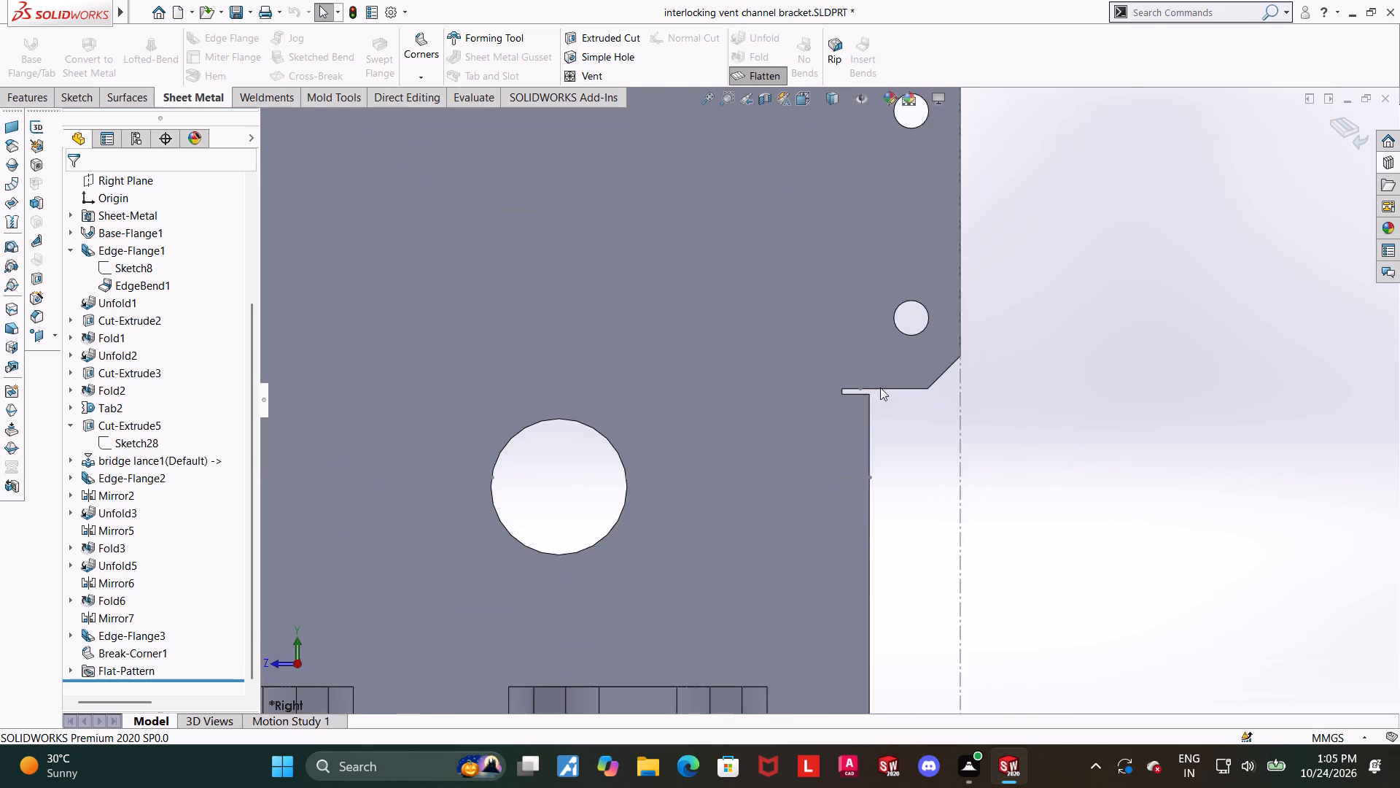
{"action": "scroll", "coordinate": [870, 385], "scroll_direction": "down", "scroll_amount": 6}
{"action": "scroll", "coordinate": [866, 406], "scroll_direction": "up", "scroll_amount": 10}
{"action": "scroll", "coordinate": [925, 412], "scroll_direction": "up", "scroll_amount": 4}
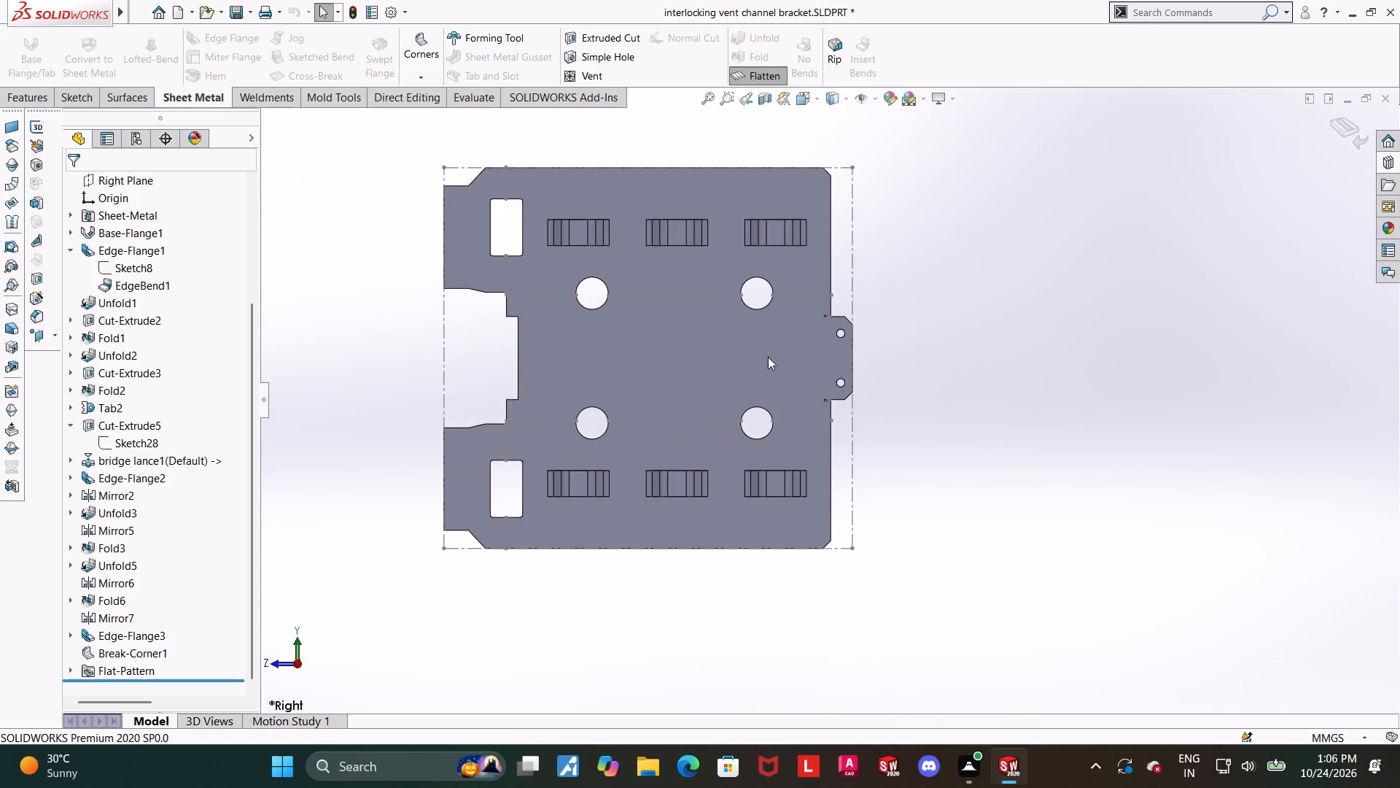
{"action": "scroll", "coordinate": [693, 360], "scroll_direction": "down", "scroll_amount": 3}
{"action": "scroll", "coordinate": [691, 362], "scroll_direction": "up", "scroll_amount": 4}
{"action": "scroll", "coordinate": [688, 354], "scroll_direction": "down", "scroll_amount": 2}
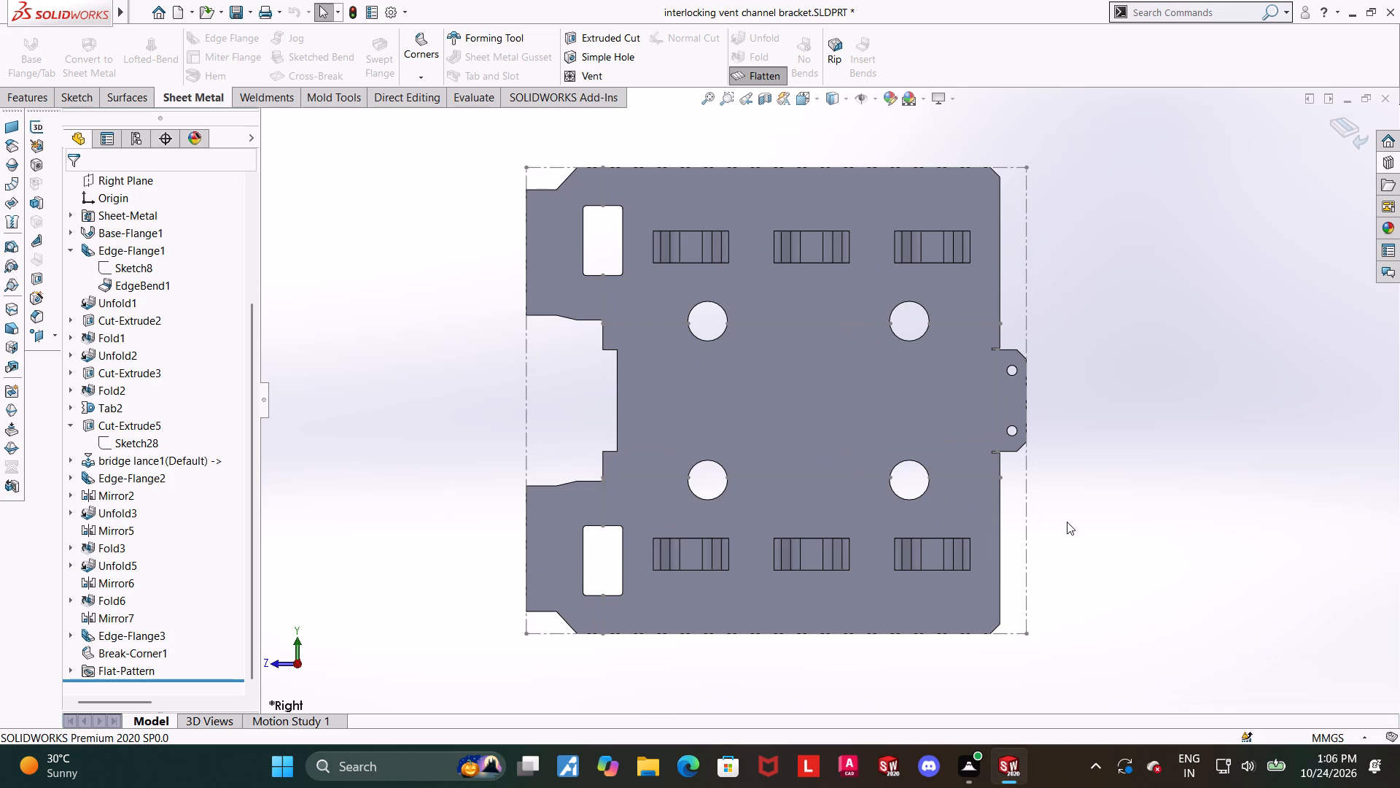
{"action": "scroll", "coordinate": [1067, 522], "scroll_direction": "up", "scroll_amount": 1}
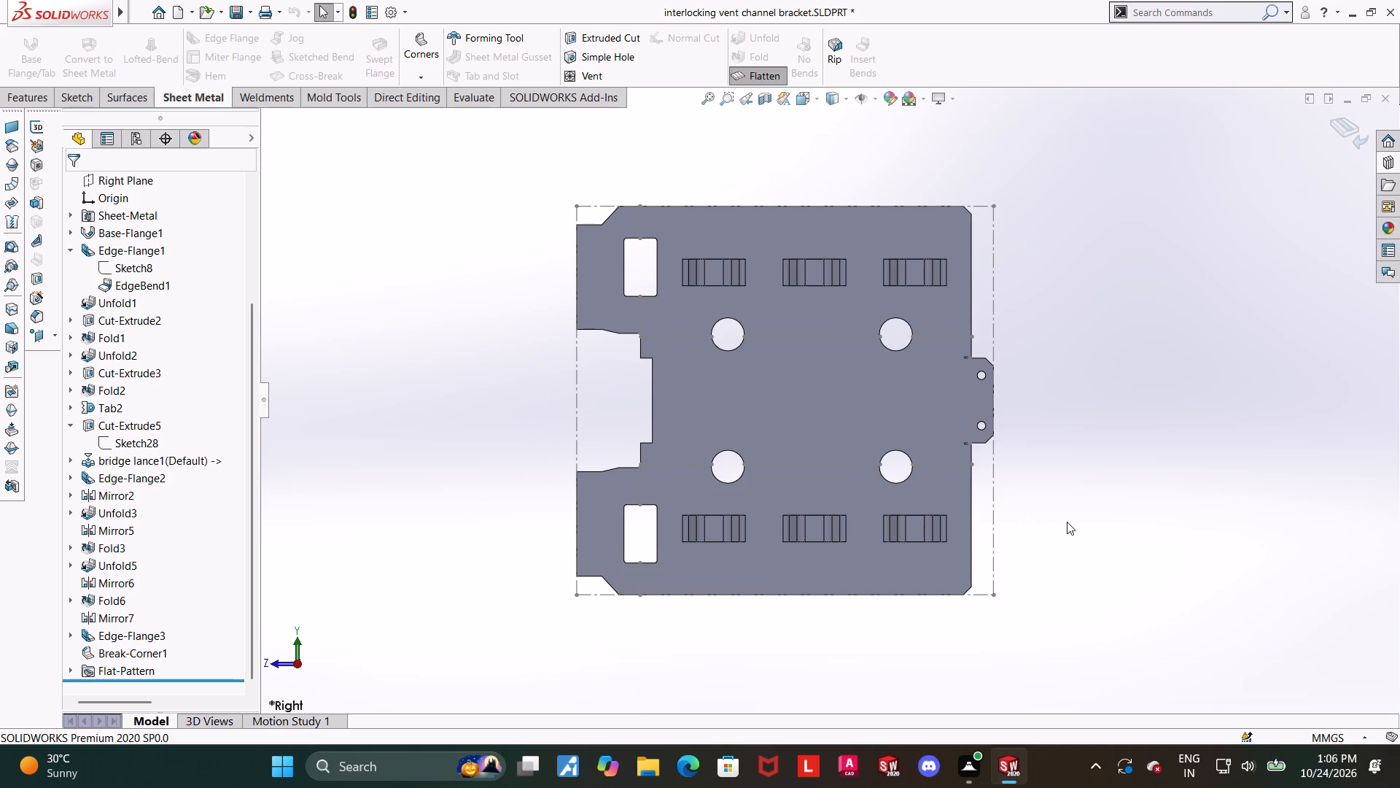
{"action": "scroll", "coordinate": [1067, 522], "scroll_direction": "up", "scroll_amount": 1}
{"action": "scroll", "coordinate": [1067, 522], "scroll_direction": "down", "scroll_amount": 1}
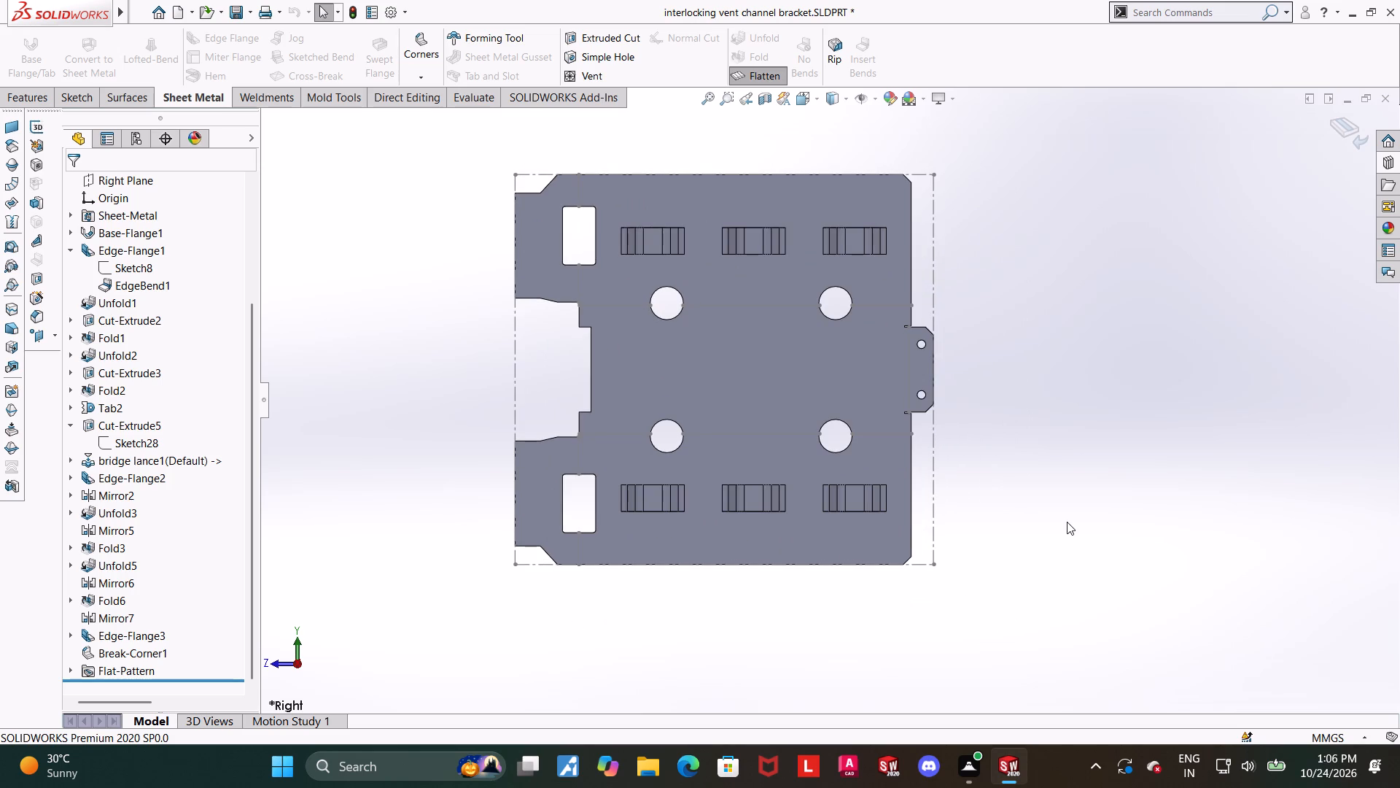
{"action": "scroll", "coordinate": [1067, 522], "scroll_direction": "up", "scroll_amount": 1}
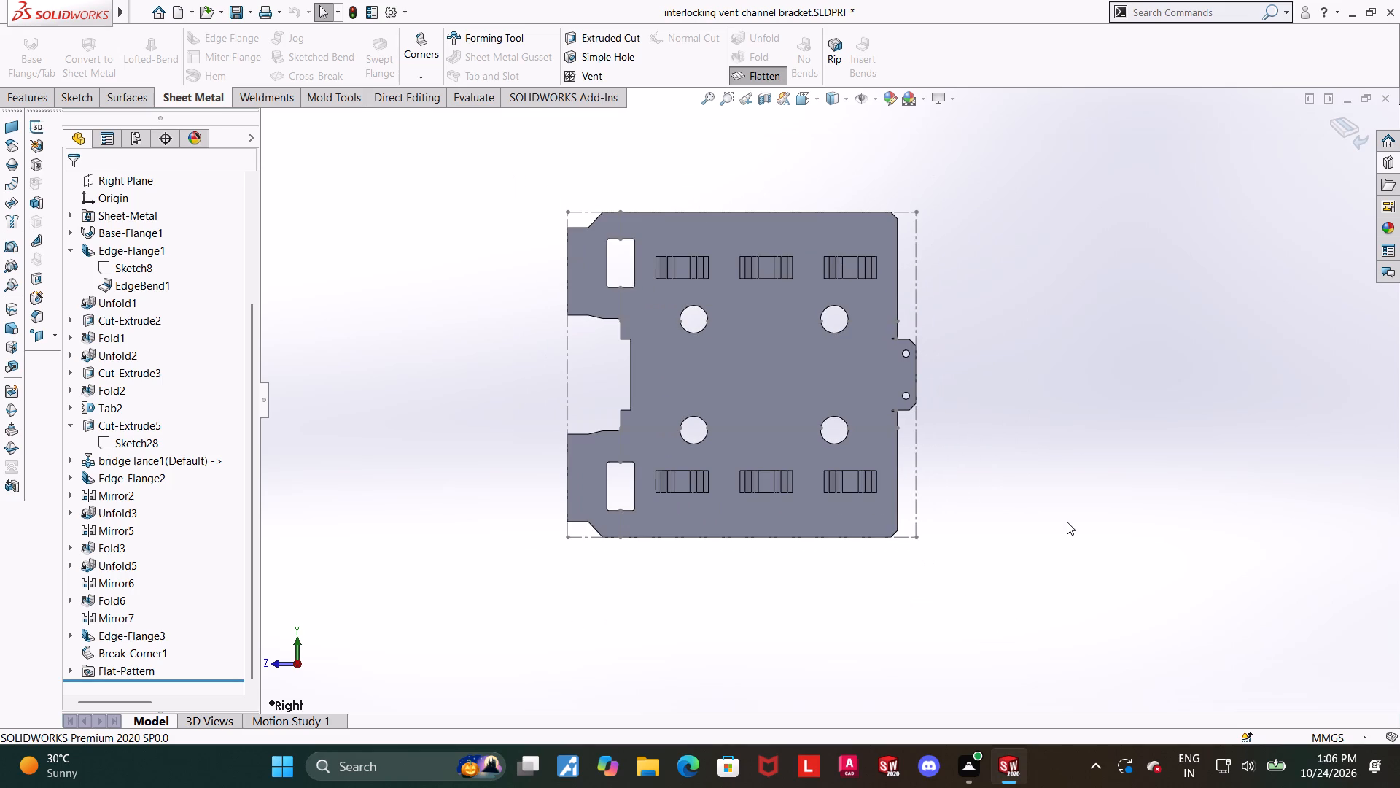
{"action": "scroll", "coordinate": [717, 378], "scroll_direction": "down", "scroll_amount": 2}
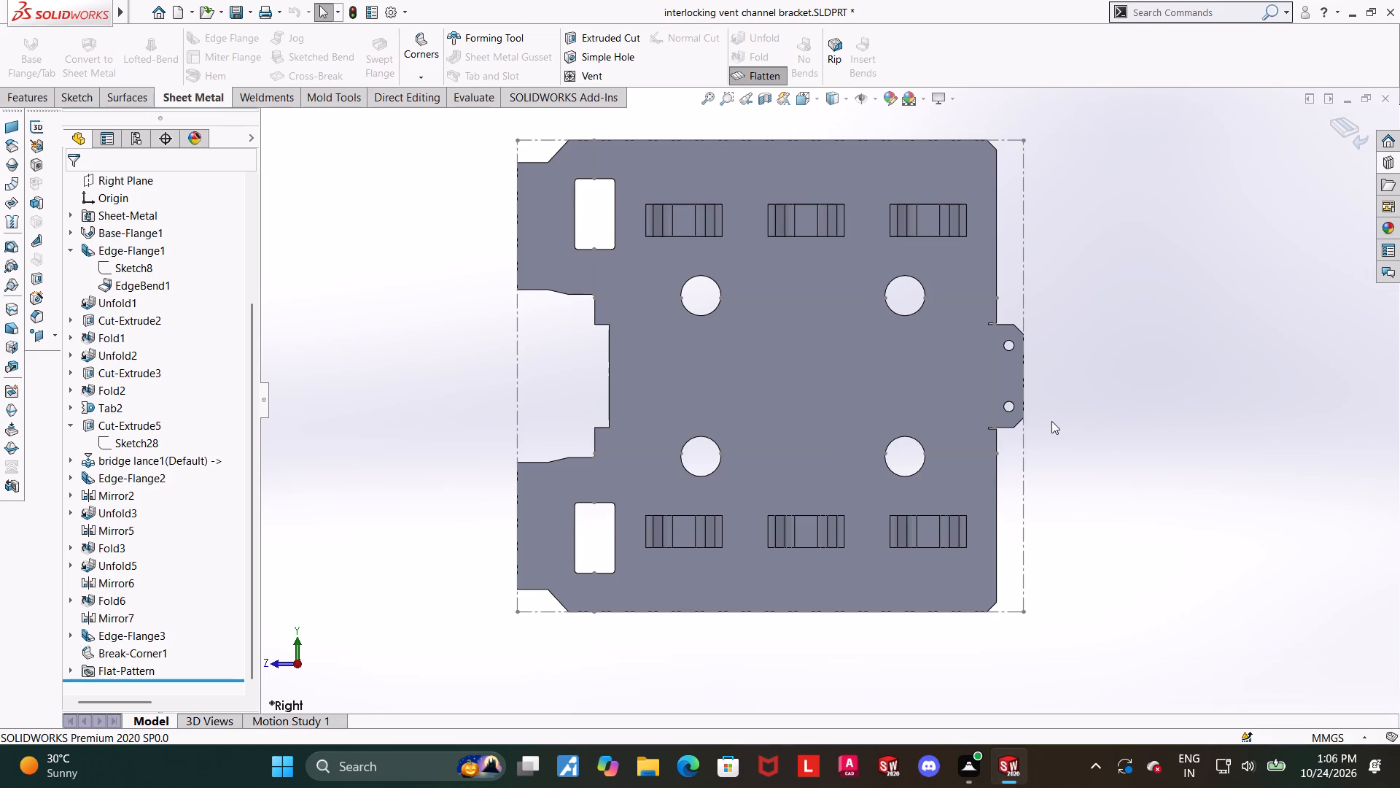
{"action": "scroll", "coordinate": [1044, 423], "scroll_direction": "up", "scroll_amount": 1}
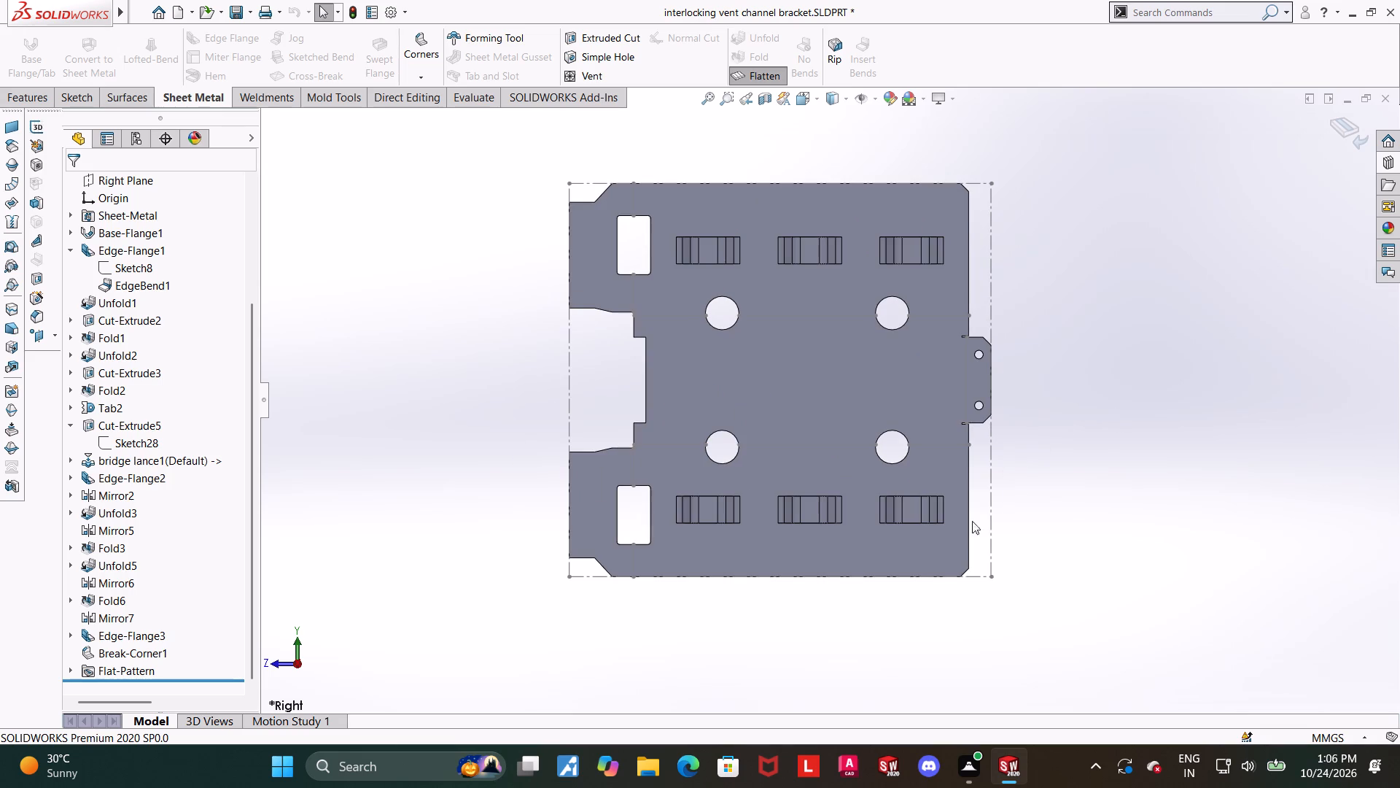
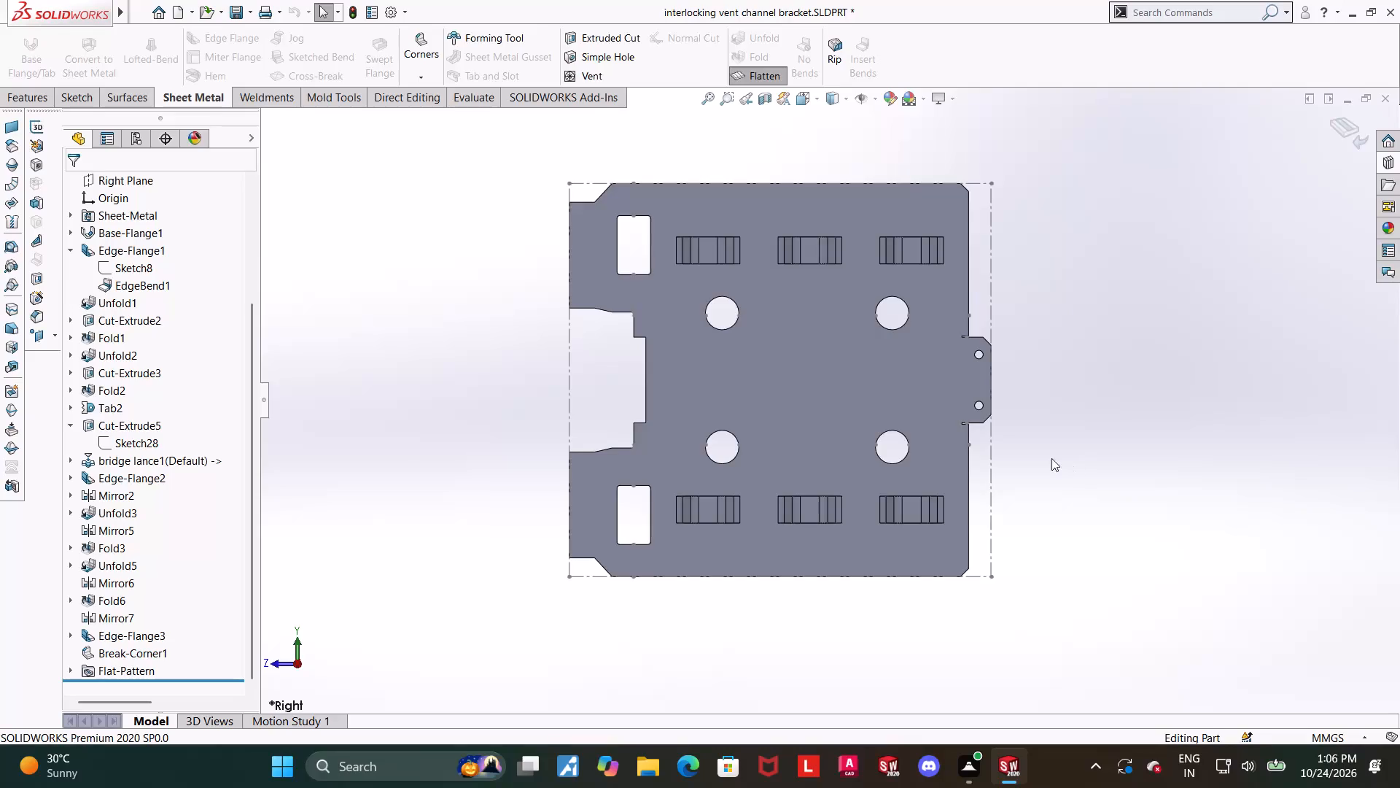
Start a DWG export of the flat pattern, keeping the file name interlocking vent channel bracket in the Downloads folder.
{"action": "right_click", "coordinate": [743, 375]}
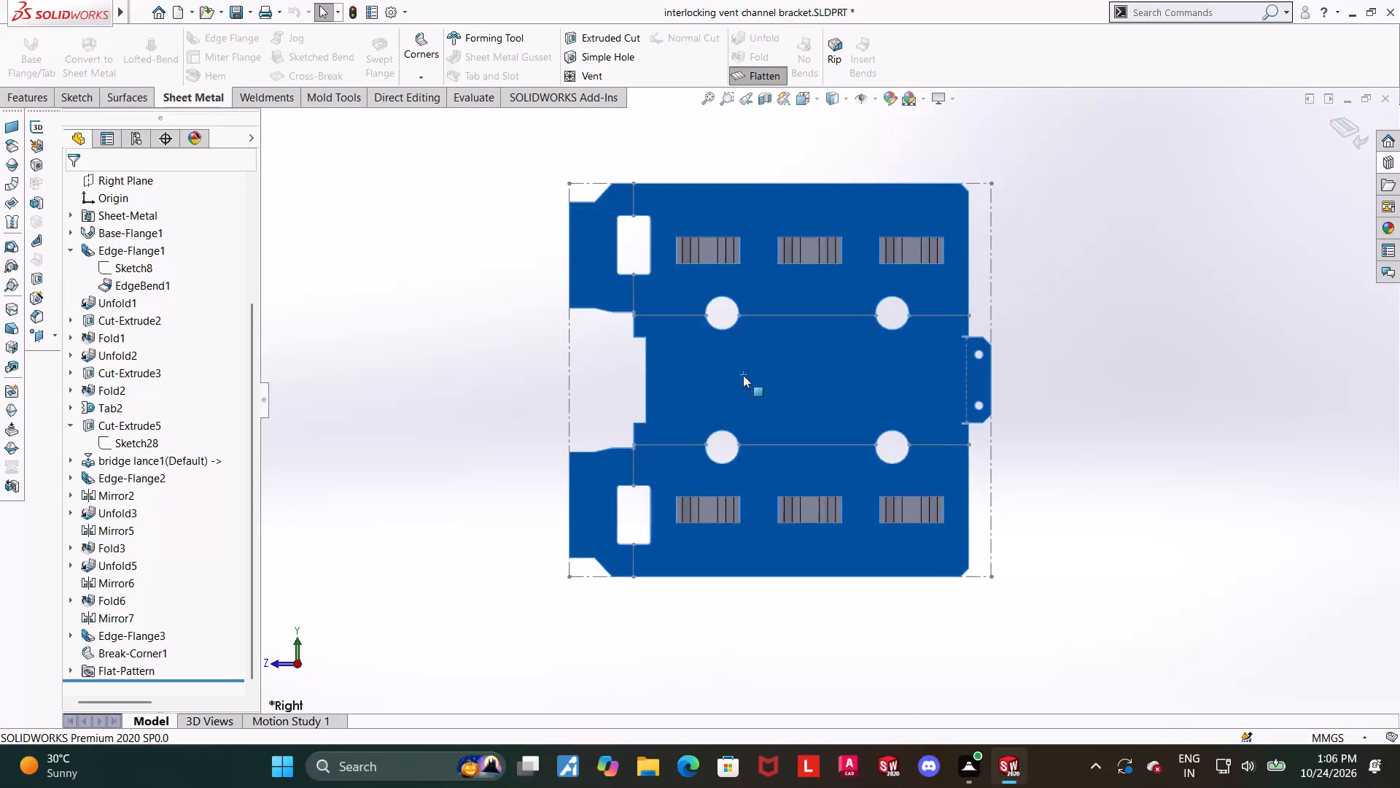
{"action": "left_click", "coordinate": [807, 732]}
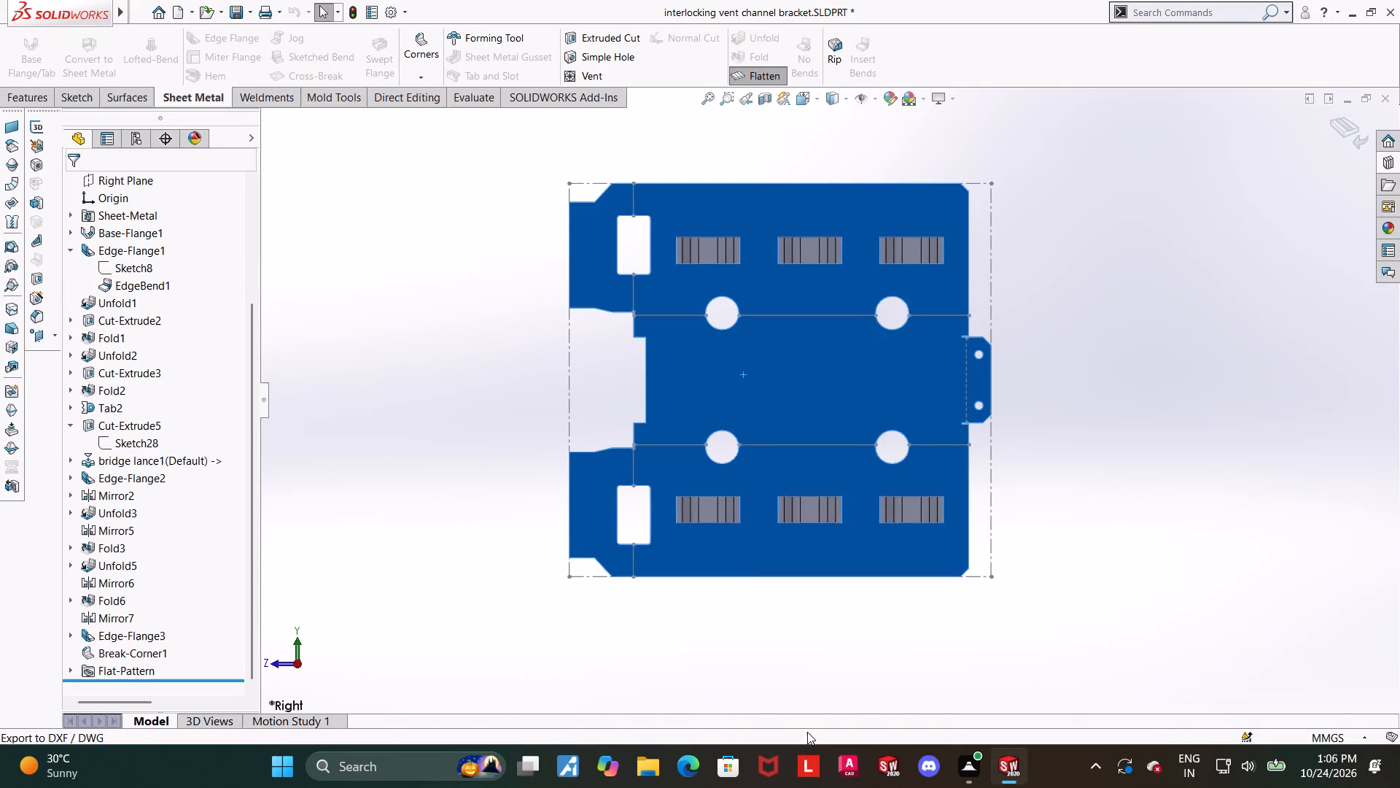
{"action": "left_click", "coordinate": [612, 456]}
{"action": "left_click", "coordinate": [612, 497]}
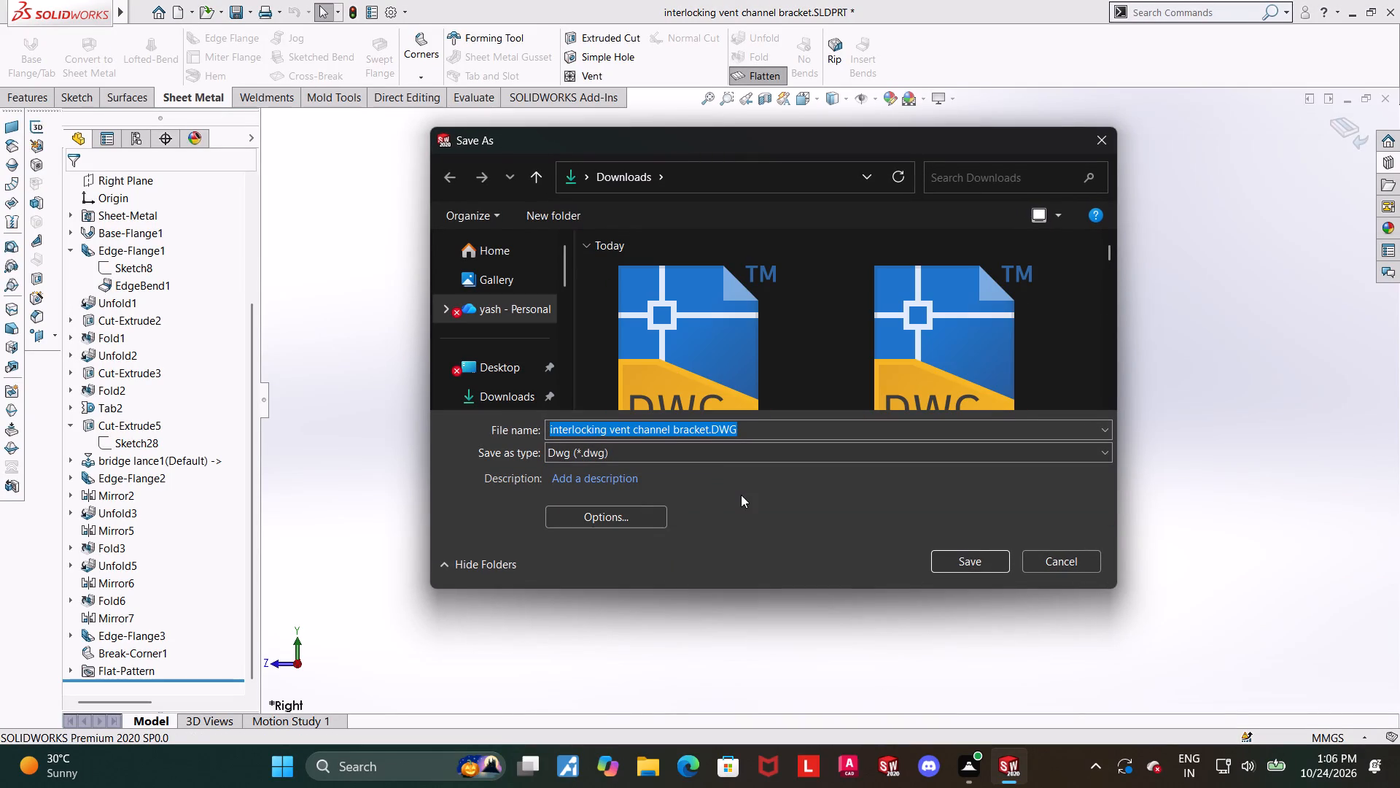
{"action": "left_click", "coordinate": [707, 432]}
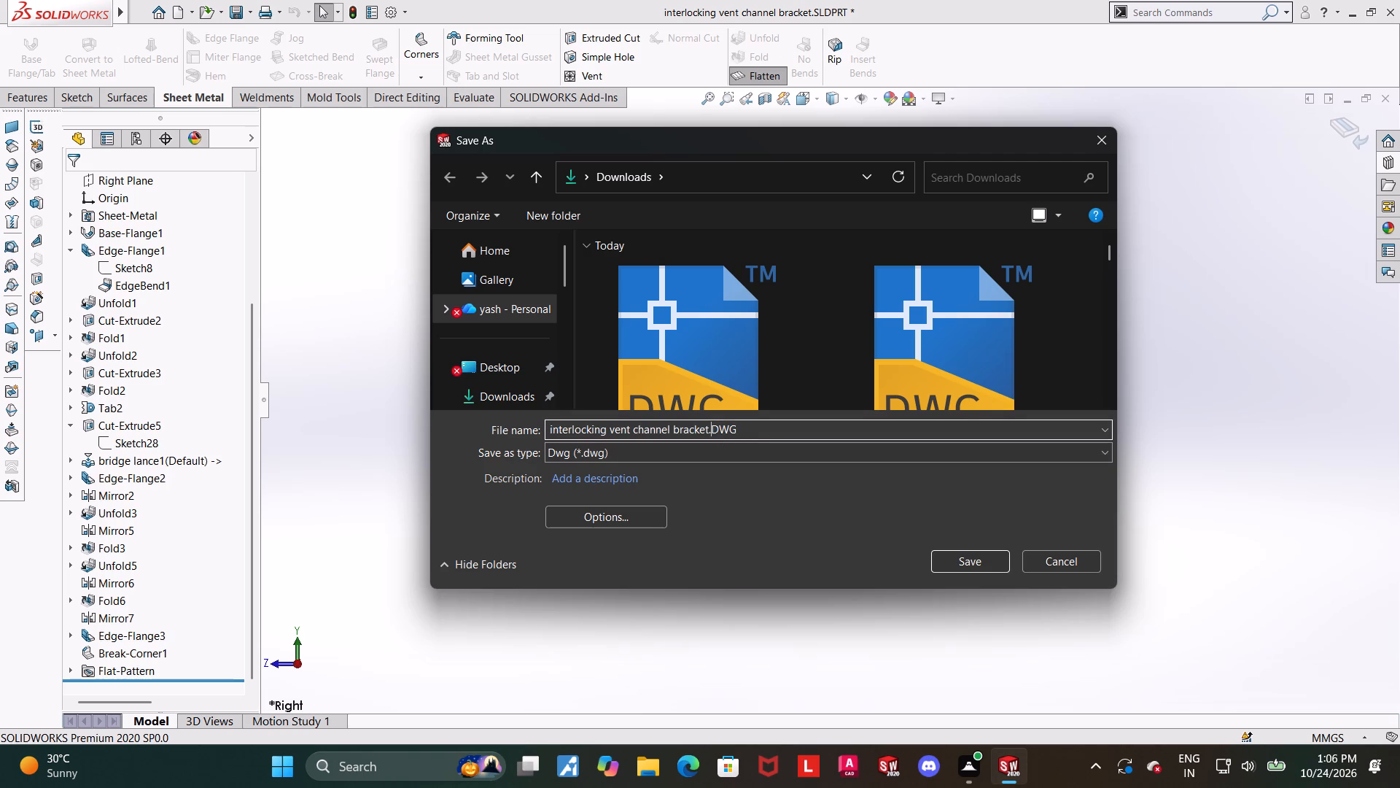
{"action": "left_click", "coordinate": [711, 433]}
{"action": "left_click", "coordinate": [790, 436]}
{"action": "left_click", "coordinate": [957, 559]}
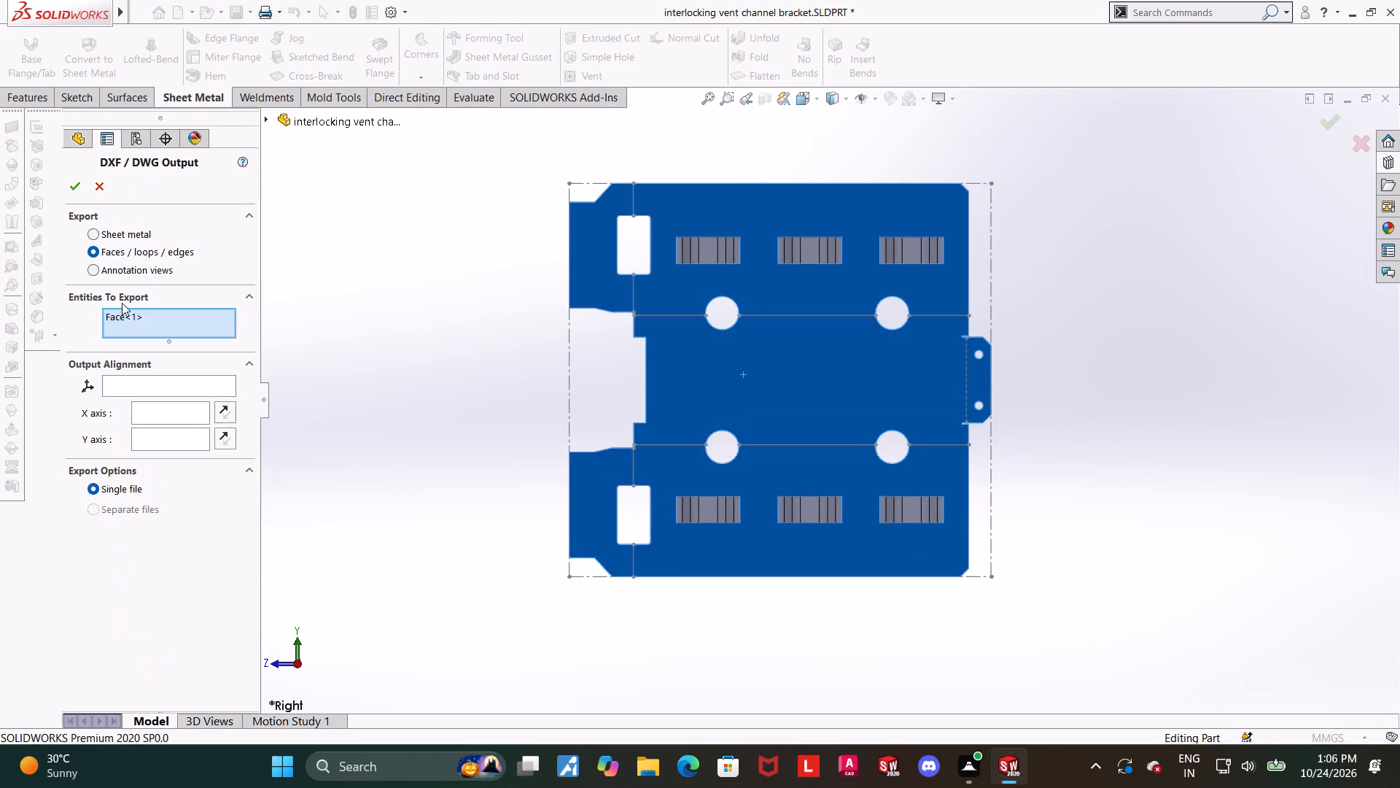
Export the sheet metal to a single DWG including geometry, hidden edges, bend lines, sketches, library features, forming tools and bounding box.
{"action": "left_click", "coordinate": [93, 233]}
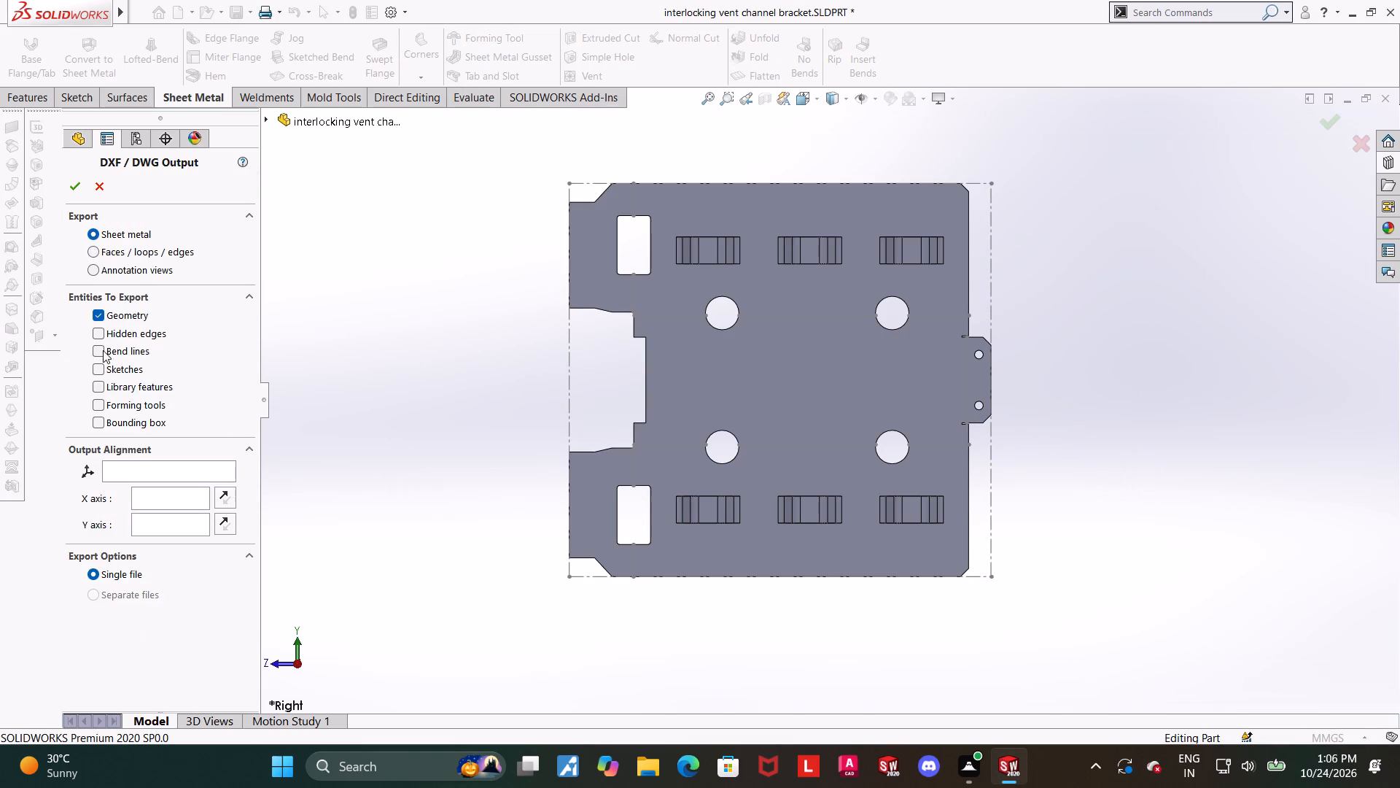
{"action": "left_click", "coordinate": [97, 332]}
{"action": "left_click", "coordinate": [100, 356]}
{"action": "left_click", "coordinate": [100, 367]}
{"action": "left_click", "coordinate": [100, 387]}
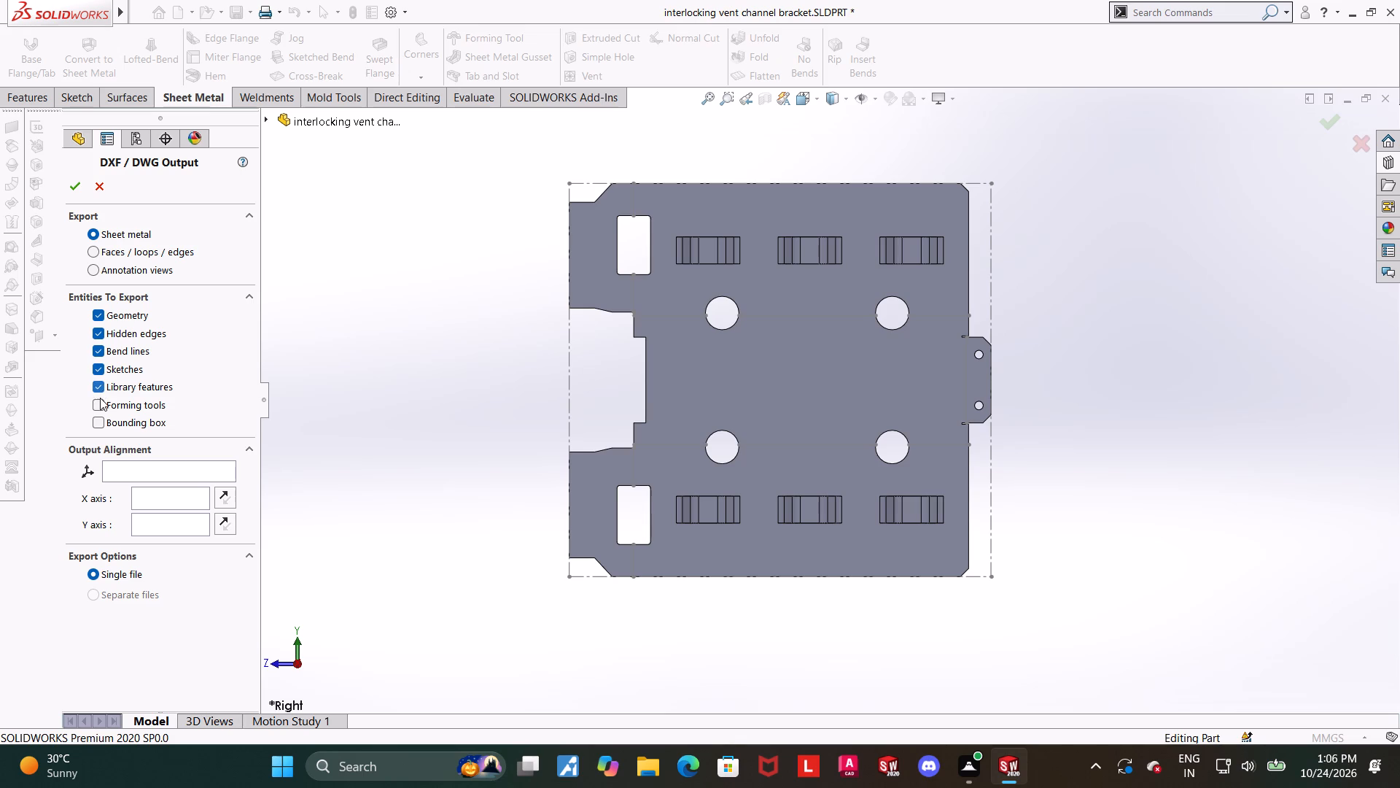
{"action": "left_click", "coordinate": [100, 399]}
{"action": "left_click", "coordinate": [94, 424]}
{"action": "left_click", "coordinate": [72, 189]}
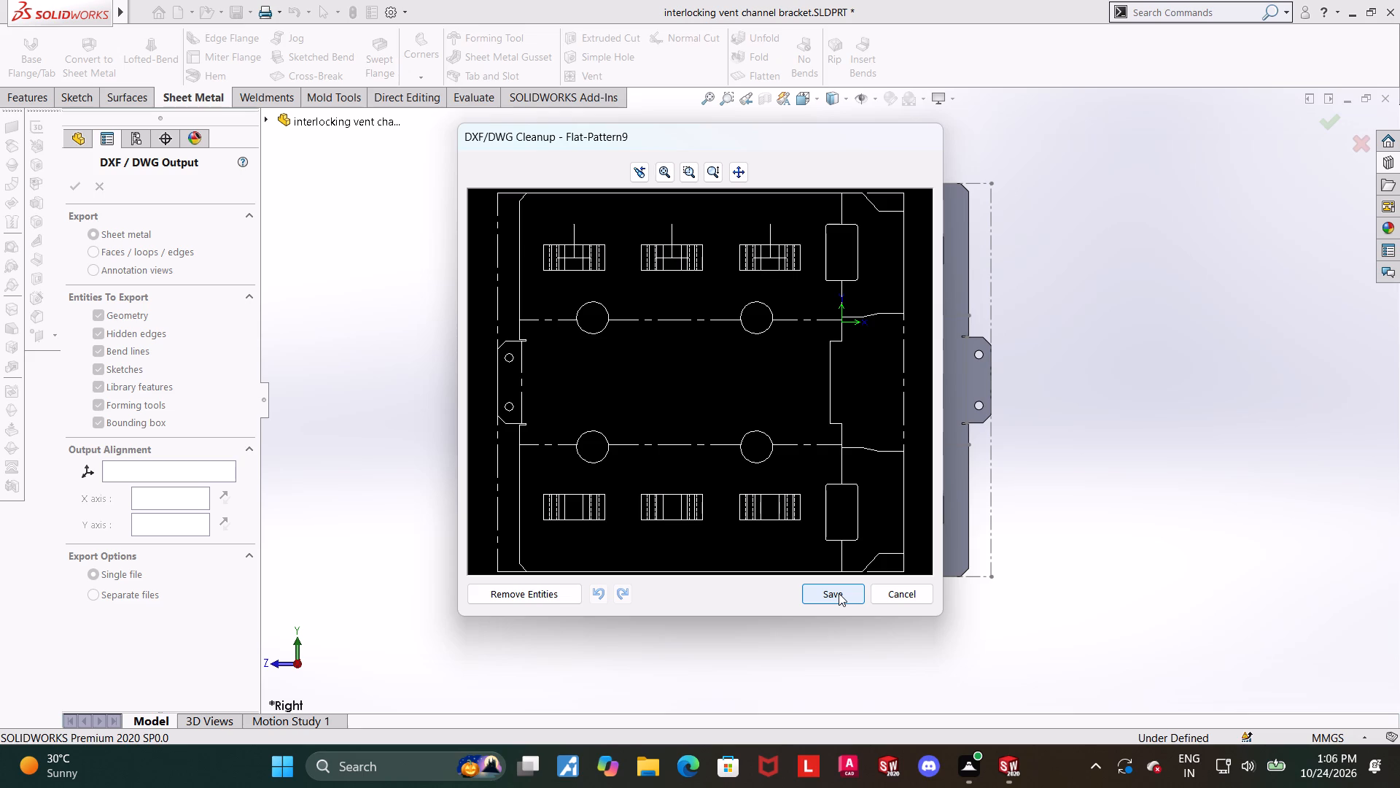
{"action": "double_click", "coordinate": [839, 598]}
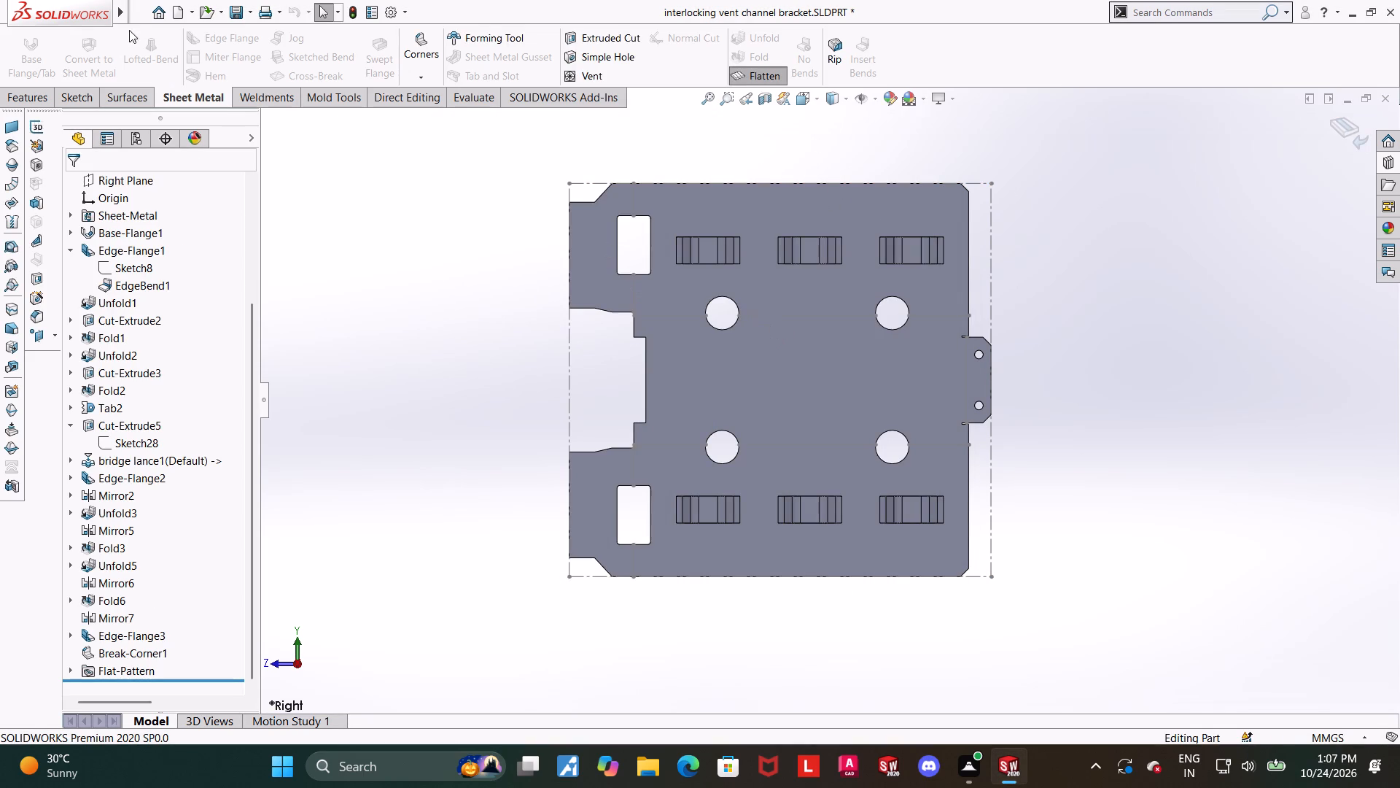
Save the flat pattern view as a PDF named interlocking vent channel bracket flat in the Downloads folder.
{"action": "left_click", "coordinate": [150, 203]}
{"action": "left_click", "coordinate": [632, 412]}
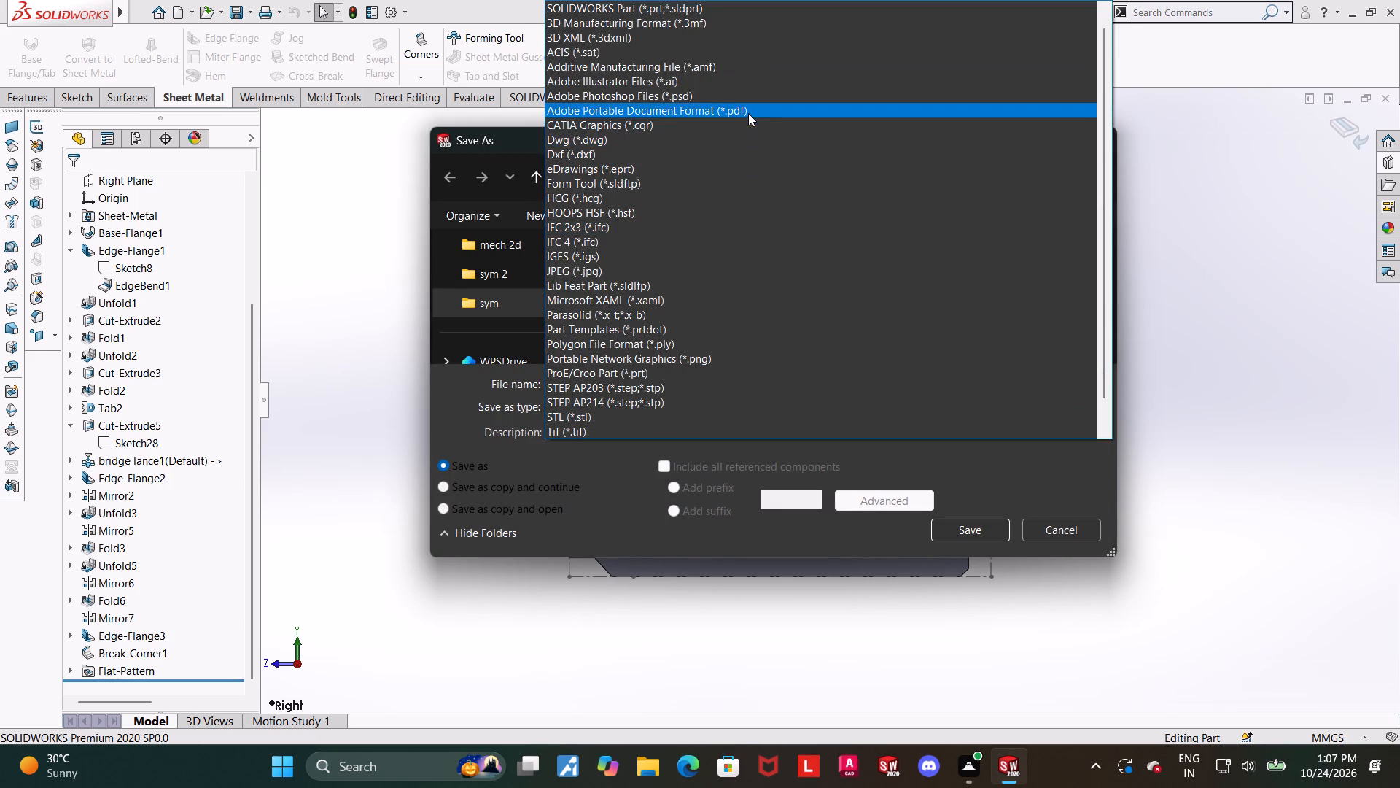
{"action": "left_click", "coordinate": [748, 113]}
{"action": "left_click", "coordinate": [708, 441]}
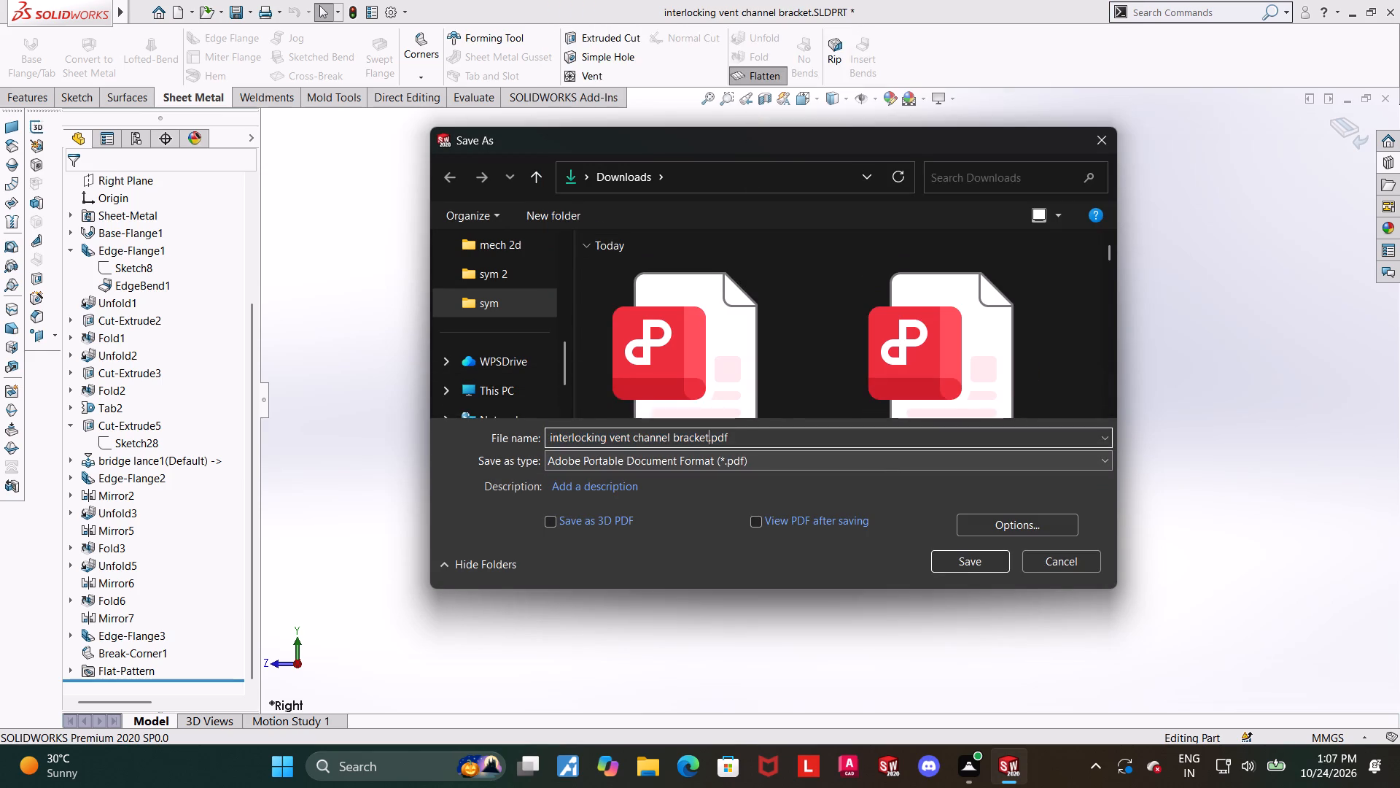
{"action": "key", "text": "space"}
{"action": "type", "text": "flat"}
{"action": "left_click", "coordinate": [986, 571]}
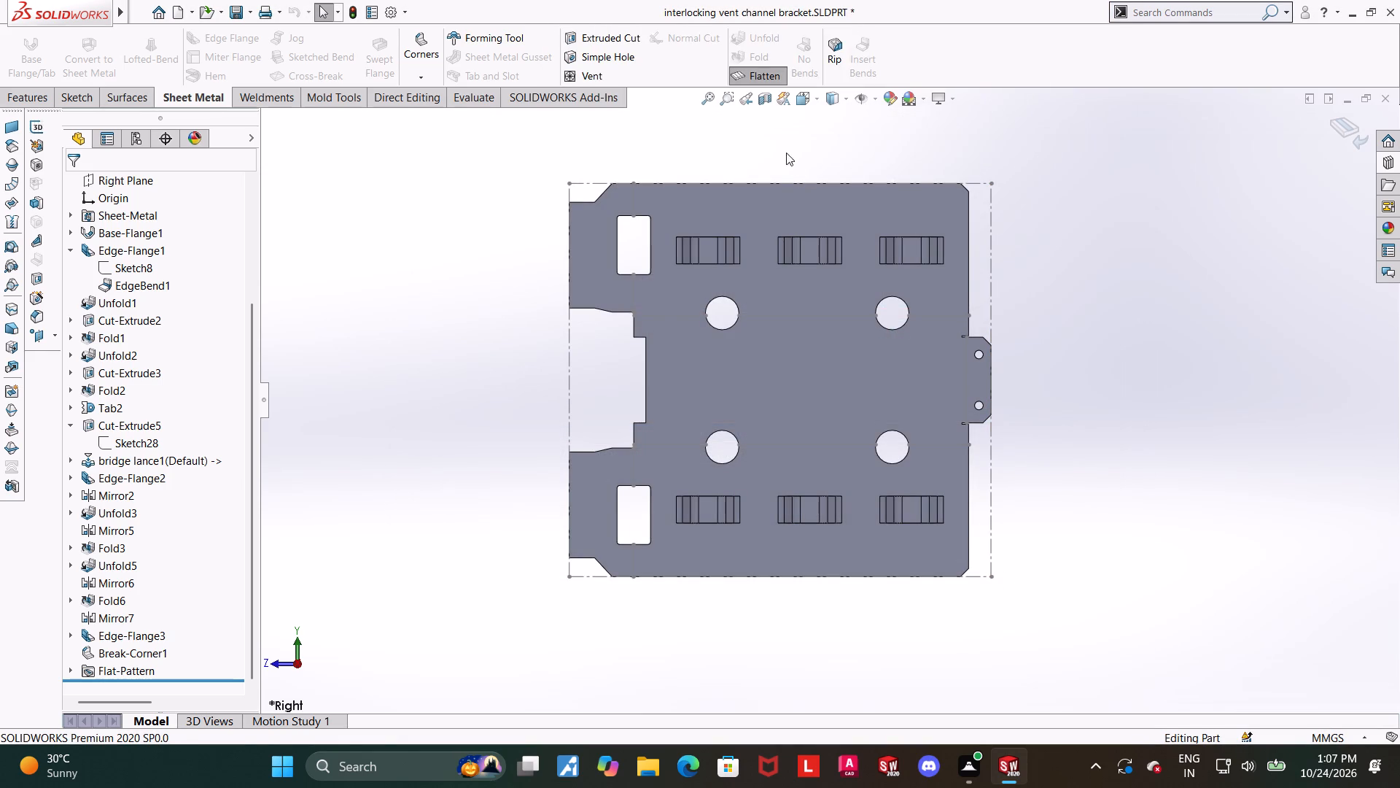
Return the bracket from its flat pattern to the folded state and show it in the isometric view.
{"action": "left_click", "coordinate": [771, 79]}
{"action": "left_click", "coordinate": [803, 96]}
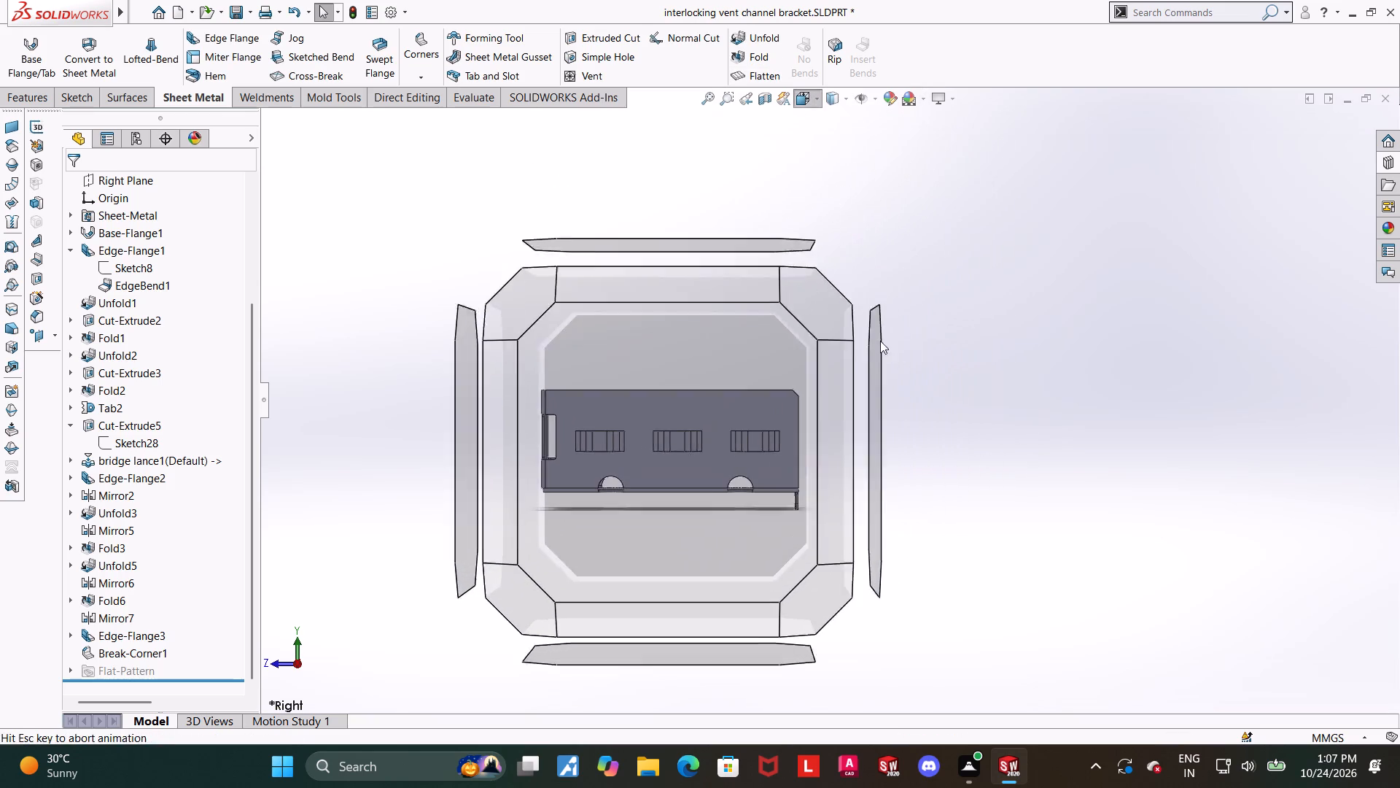
{"action": "left_click", "coordinate": [790, 355]}
{"action": "scroll", "coordinate": [1196, 463], "scroll_direction": "down", "scroll_amount": 1}
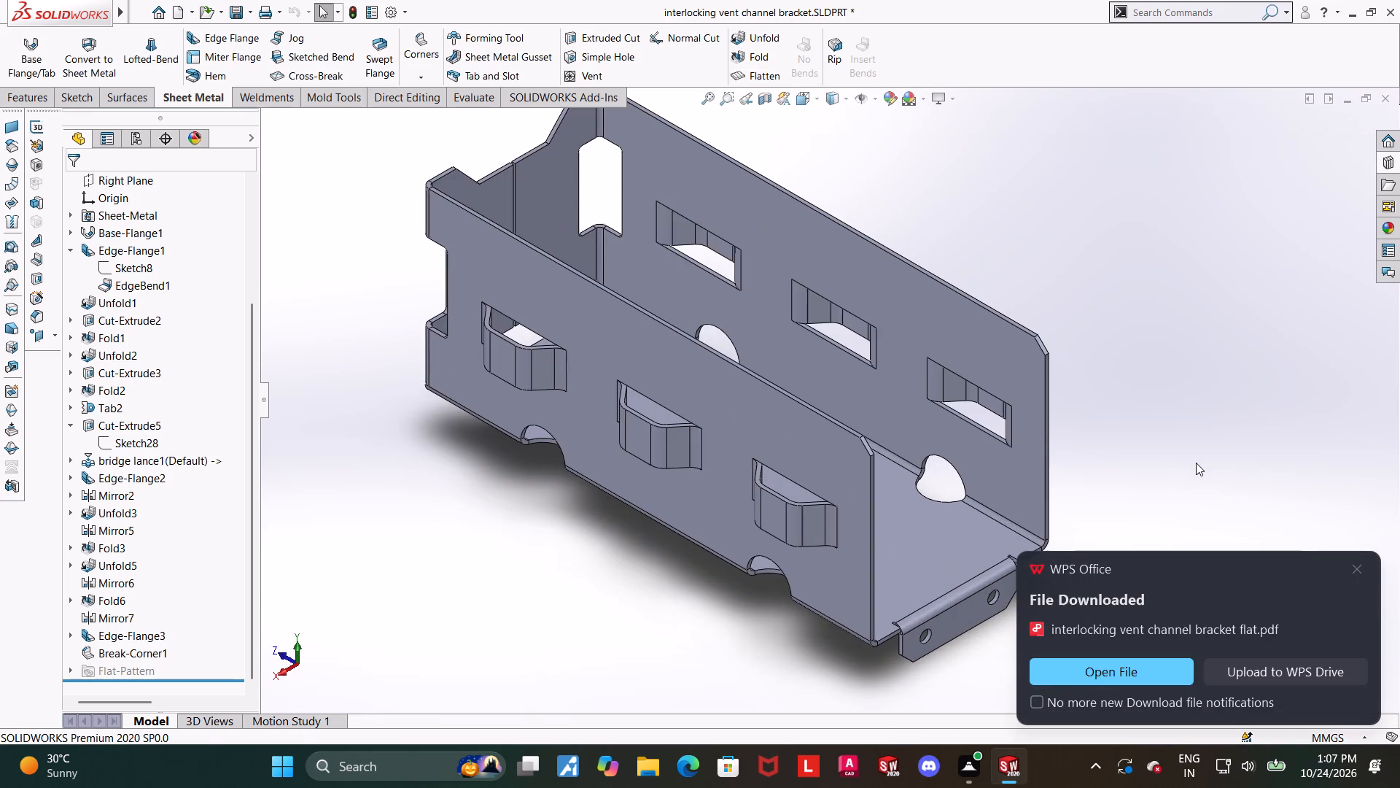
{"action": "scroll", "coordinate": [1196, 463], "scroll_direction": "up", "scroll_amount": 1}
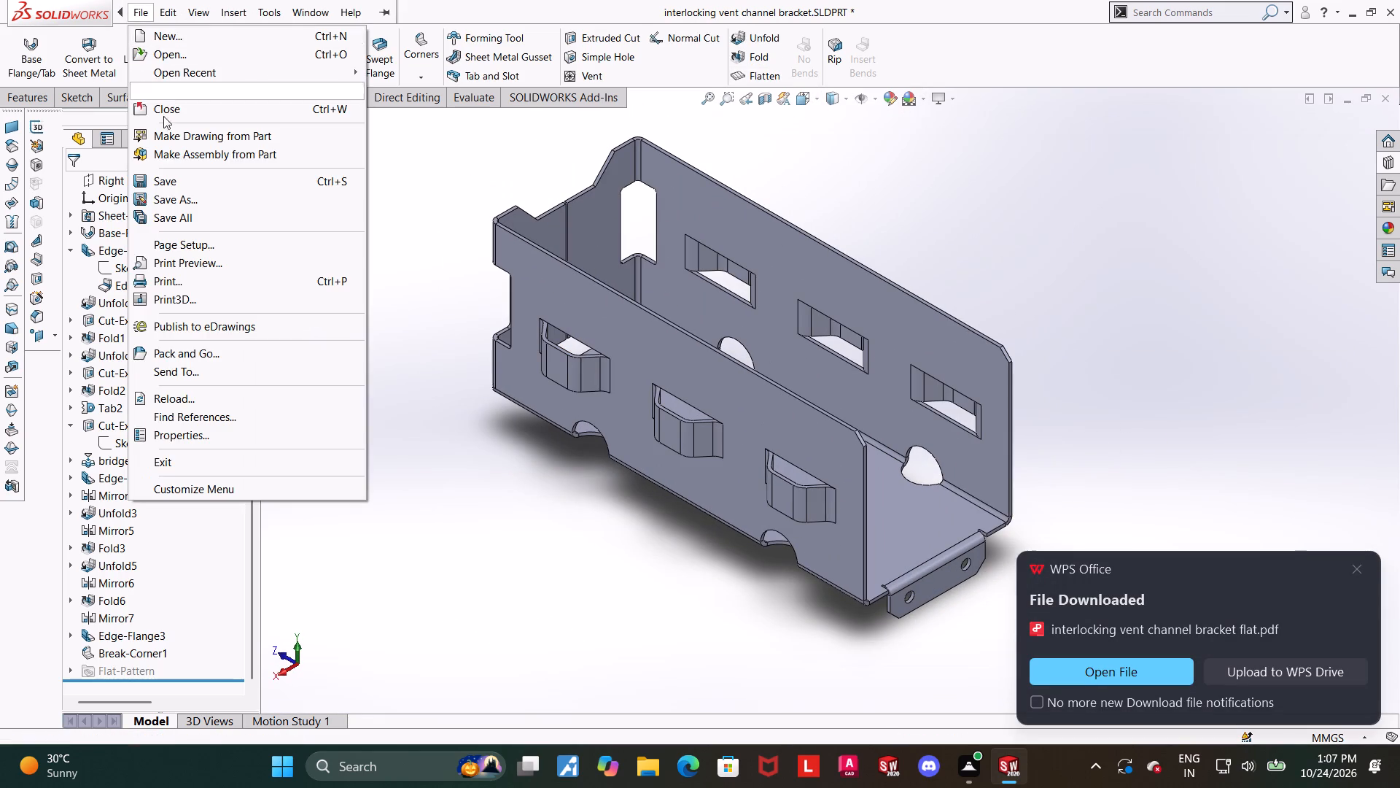
Save the folded isometric view as a PDF named interlocking vent channel bracket in the Downloads folder.
{"action": "left_click", "coordinate": [172, 198]}
{"action": "left_click", "coordinate": [626, 406]}
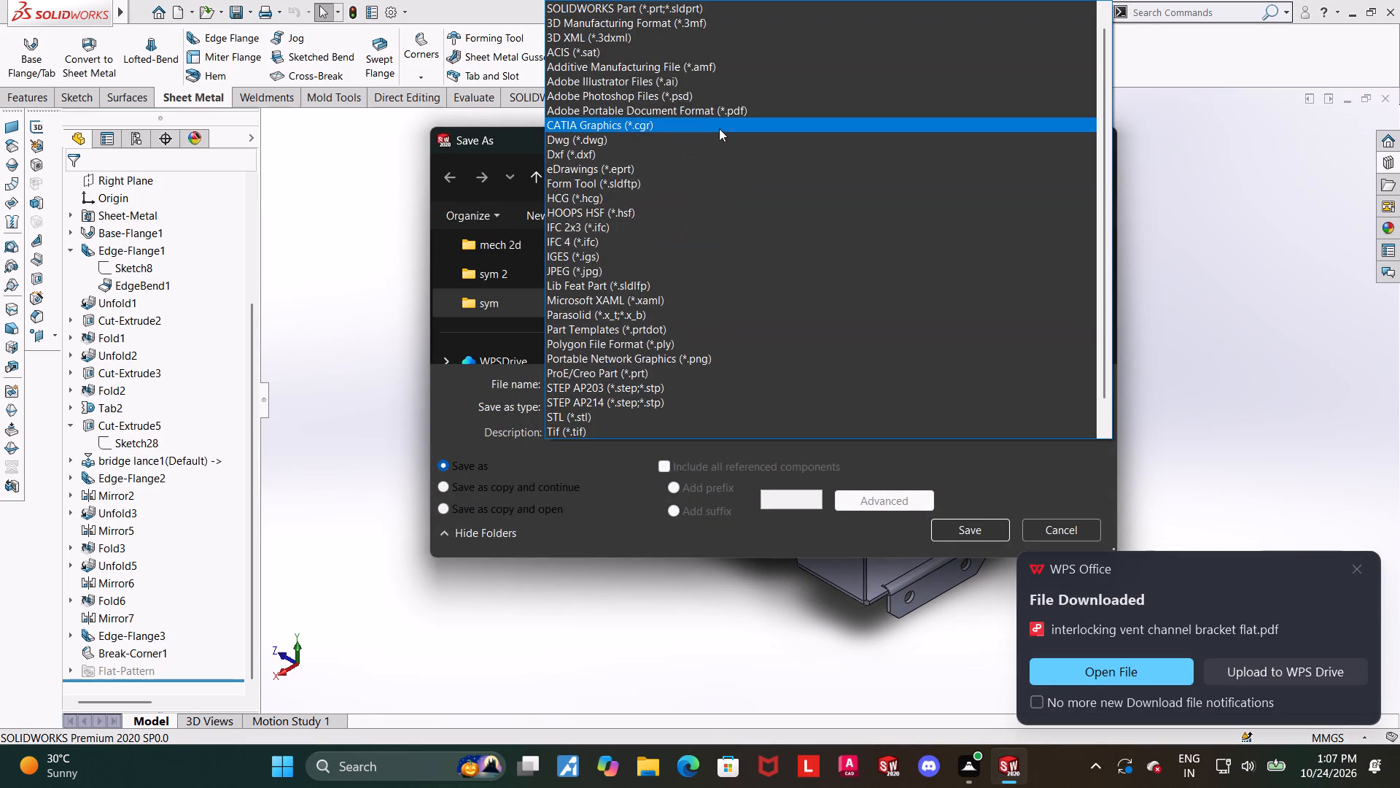
{"action": "left_click", "coordinate": [719, 108]}
{"action": "left_click", "coordinate": [945, 562]}
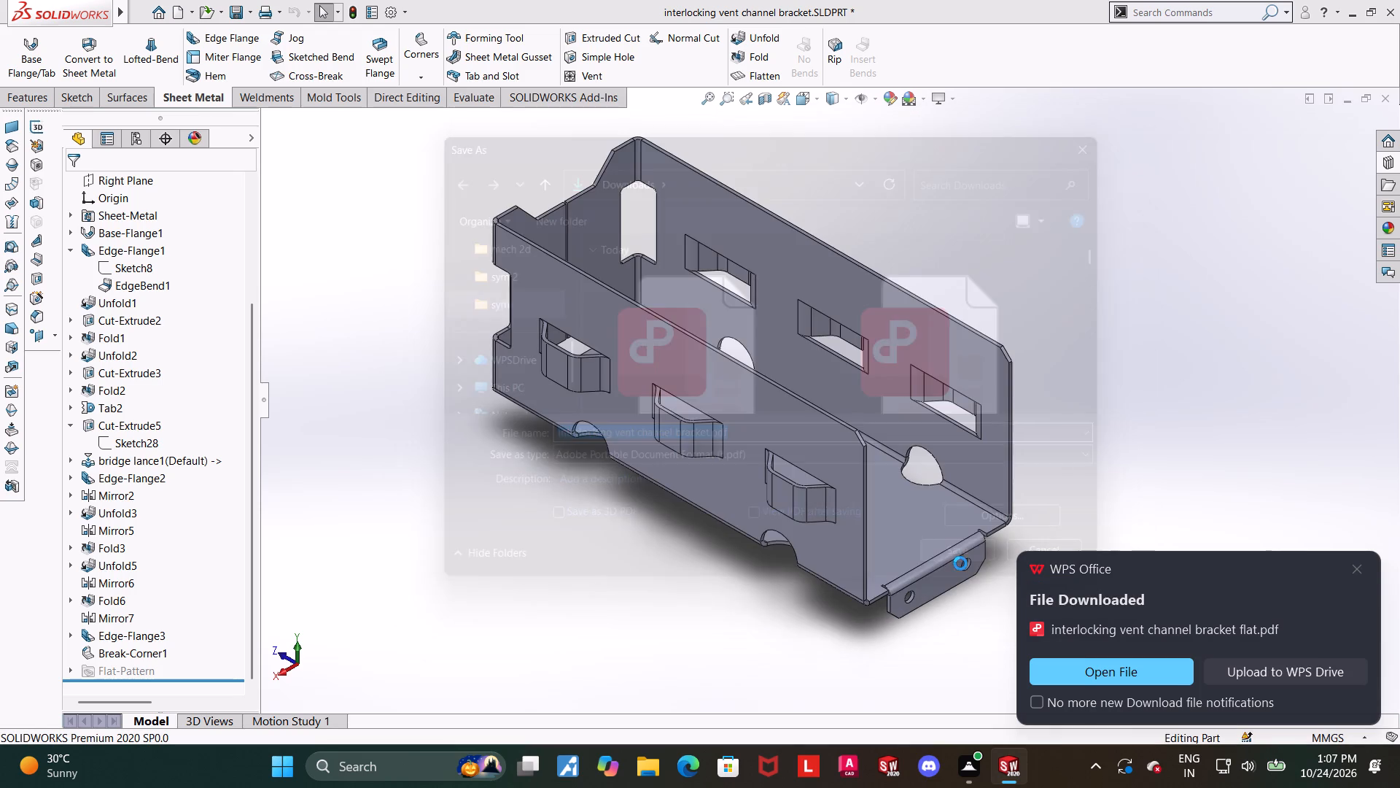
Save the part, and save it again as interlocking vent channel bracket.SLDPRT in the Downloads folder, replacing the existing file.
{"action": "left_click", "coordinate": [236, 11]}
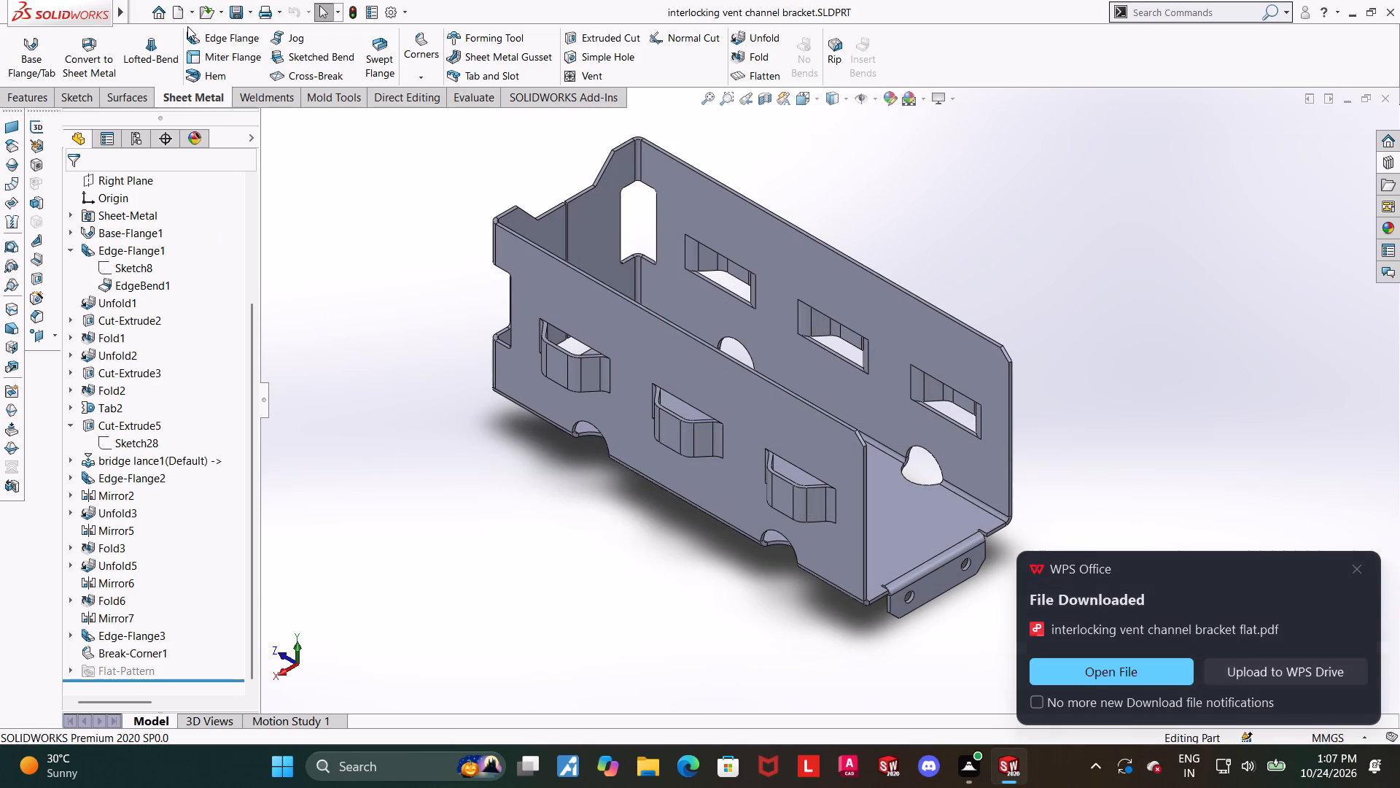
{"action": "left_click", "coordinate": [159, 200]}
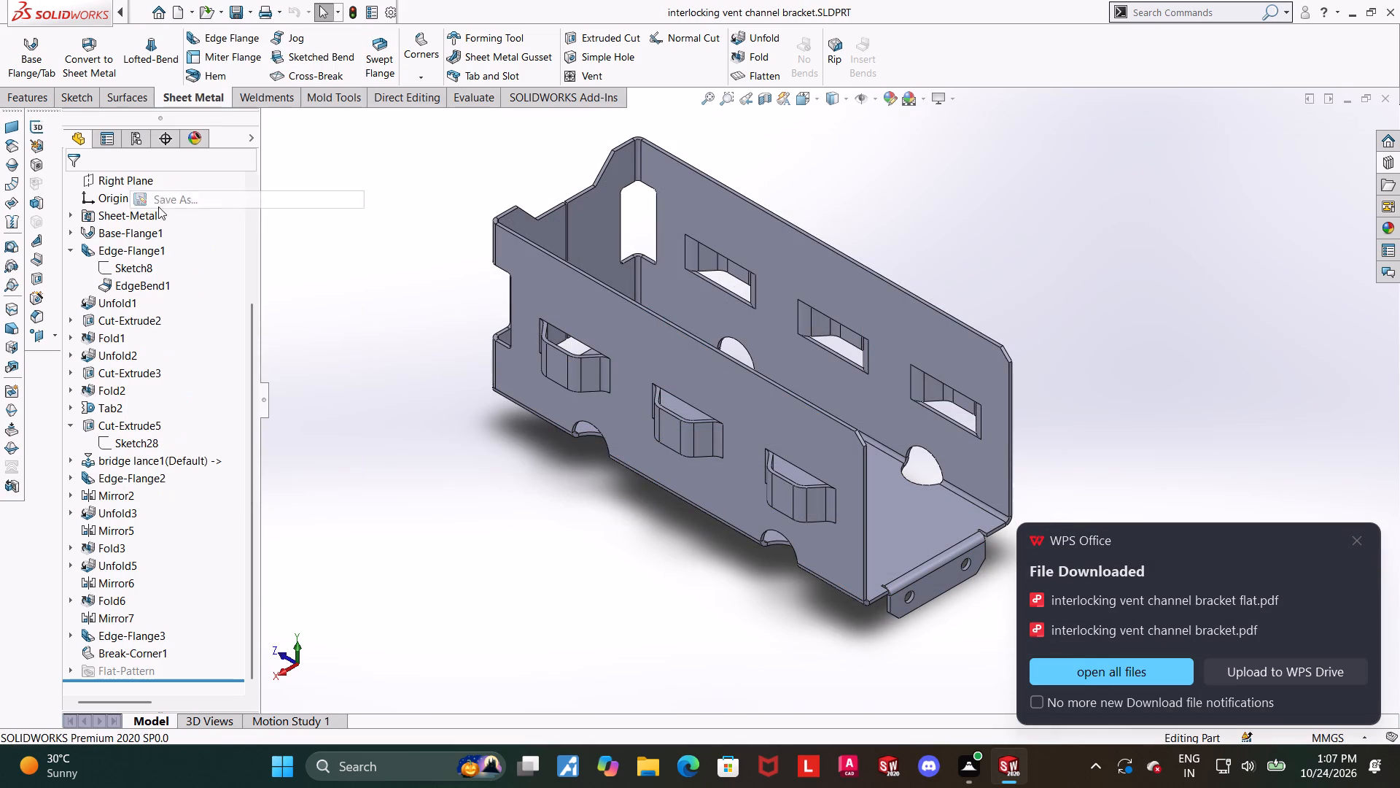
{"action": "left_click", "coordinate": [953, 527]}
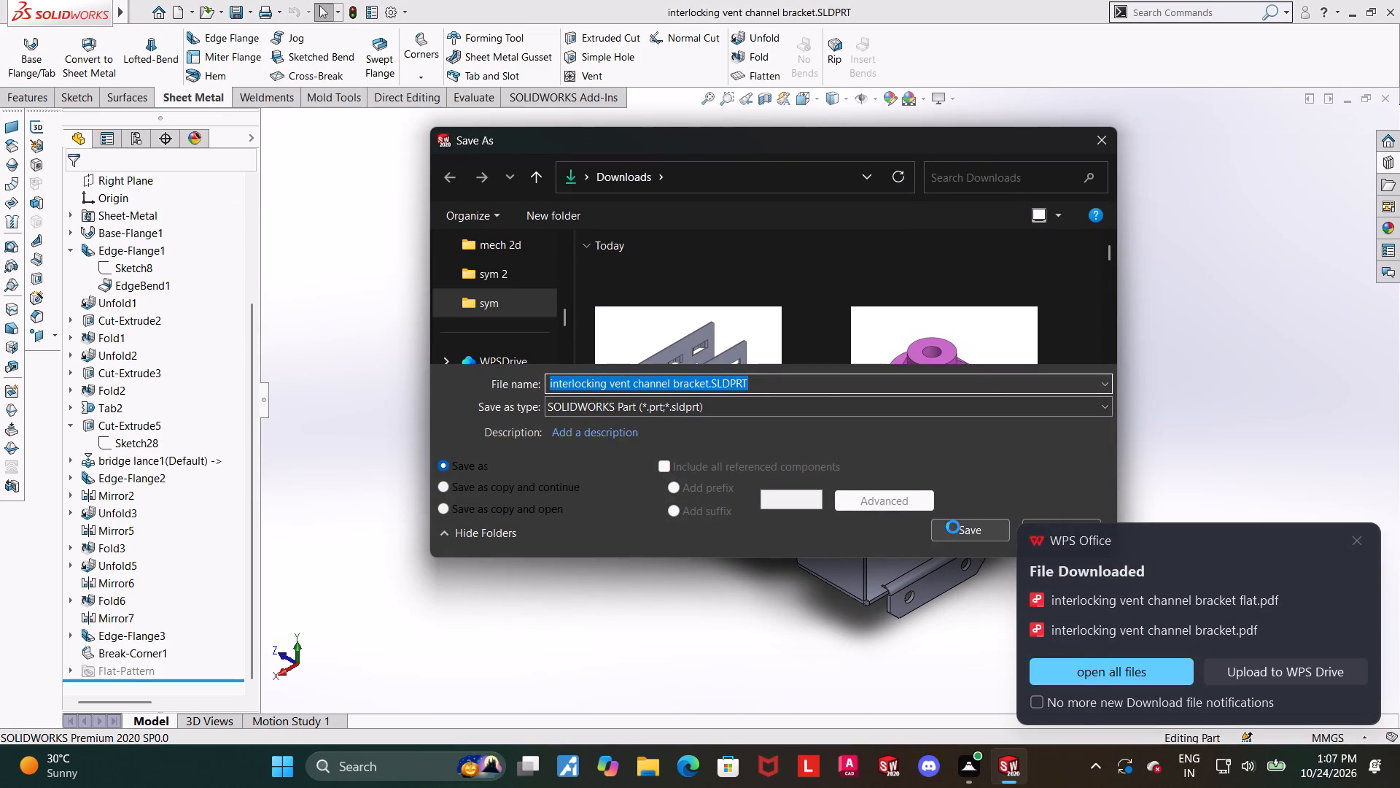
{"action": "left_click", "coordinate": [751, 379]}
{"action": "left_click", "coordinate": [1032, 368]}
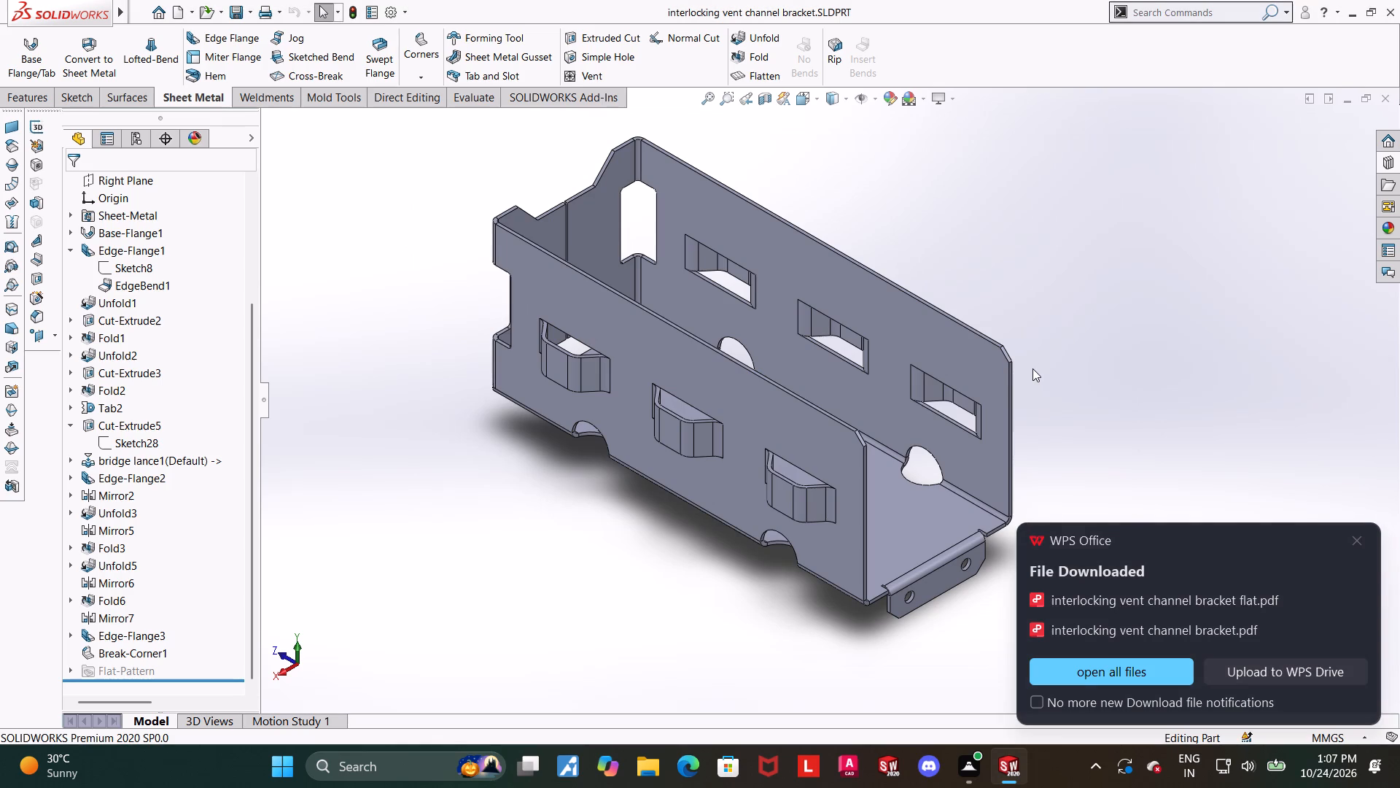